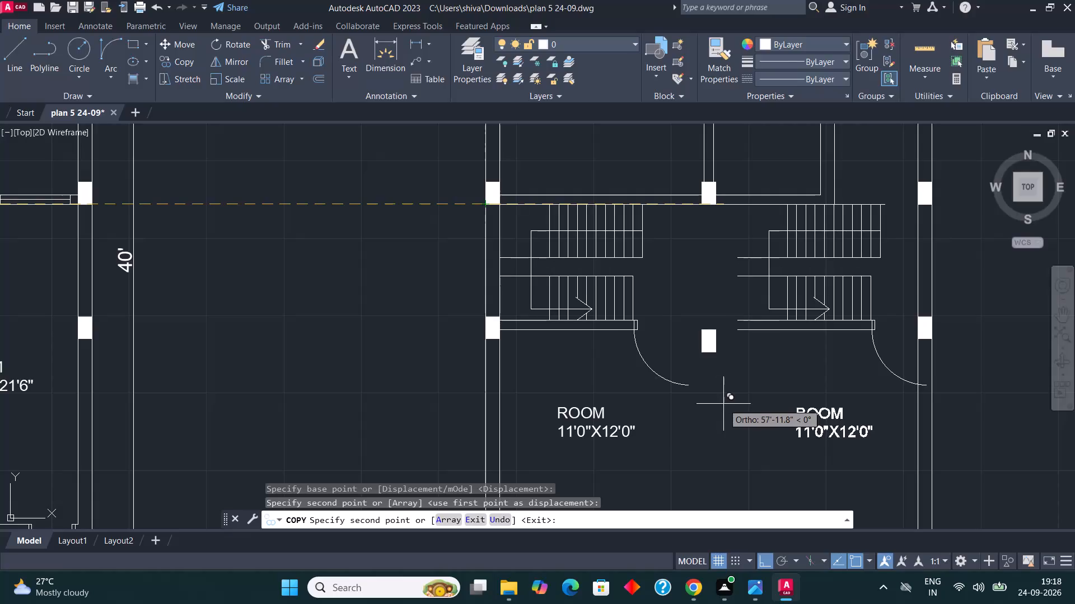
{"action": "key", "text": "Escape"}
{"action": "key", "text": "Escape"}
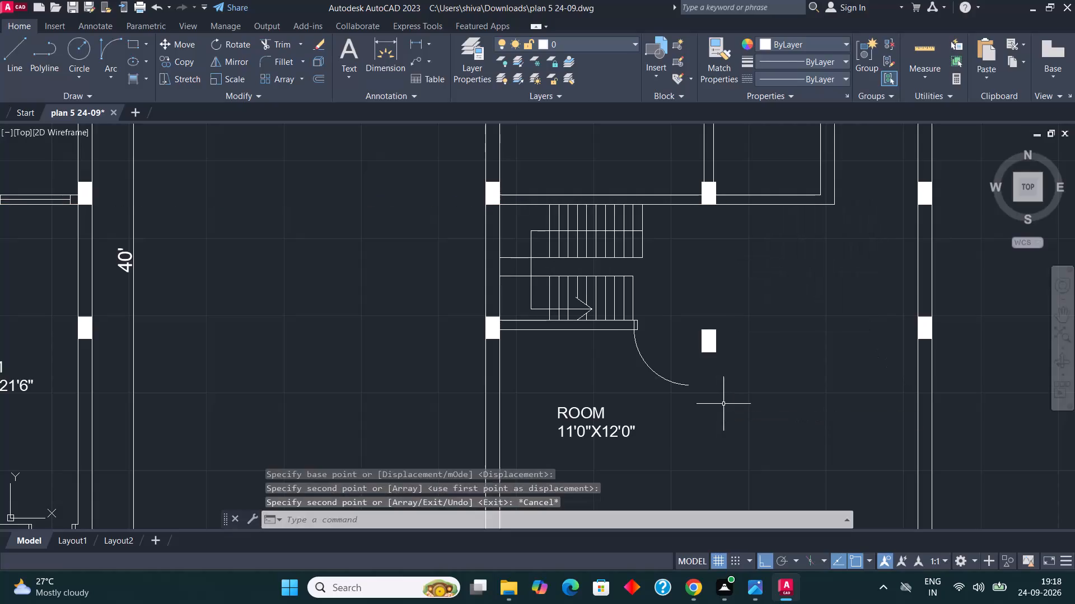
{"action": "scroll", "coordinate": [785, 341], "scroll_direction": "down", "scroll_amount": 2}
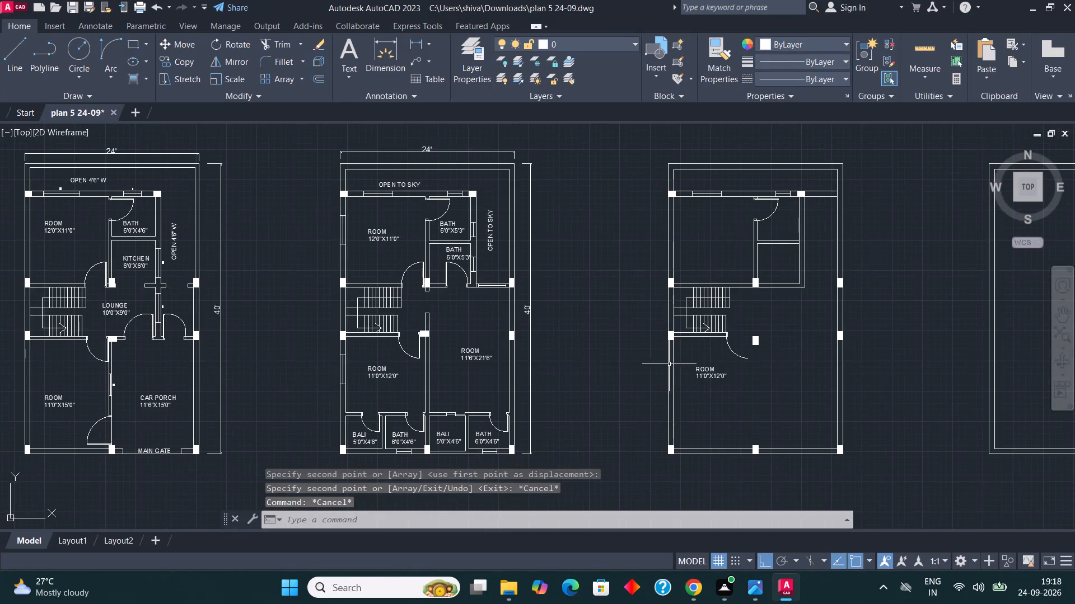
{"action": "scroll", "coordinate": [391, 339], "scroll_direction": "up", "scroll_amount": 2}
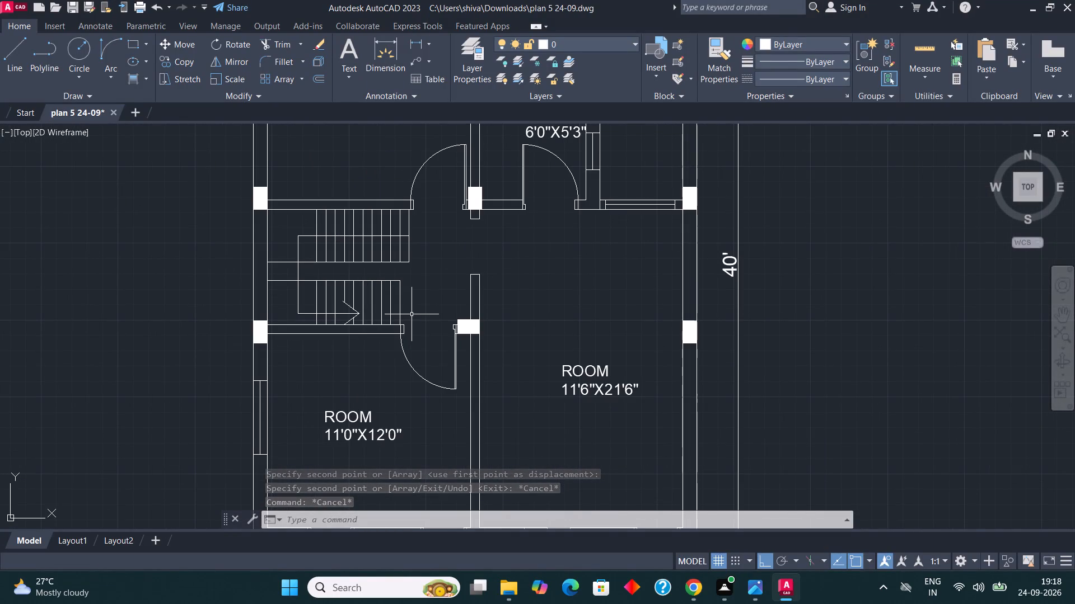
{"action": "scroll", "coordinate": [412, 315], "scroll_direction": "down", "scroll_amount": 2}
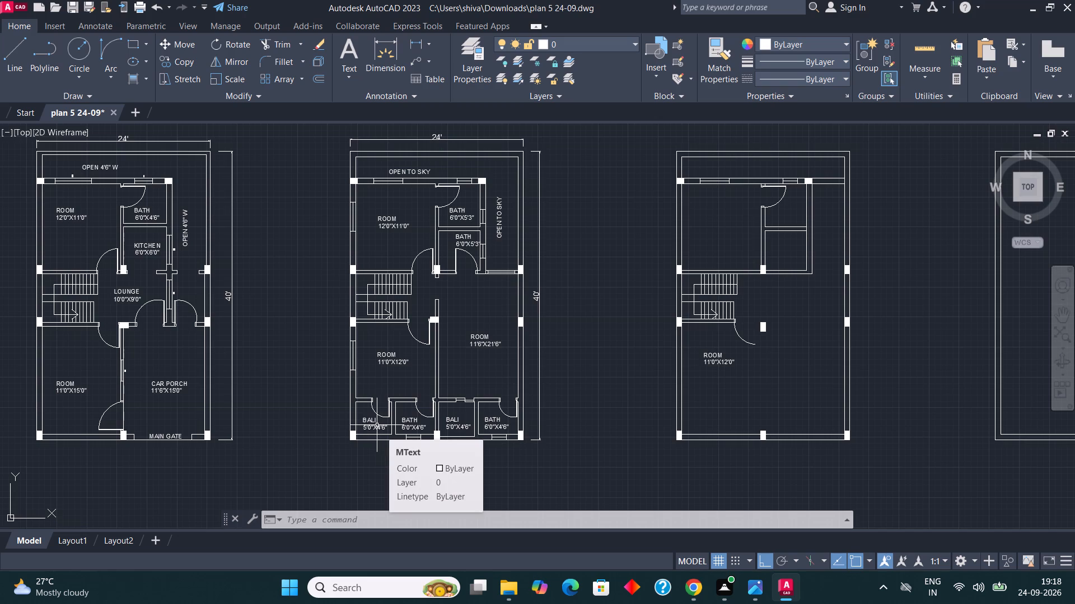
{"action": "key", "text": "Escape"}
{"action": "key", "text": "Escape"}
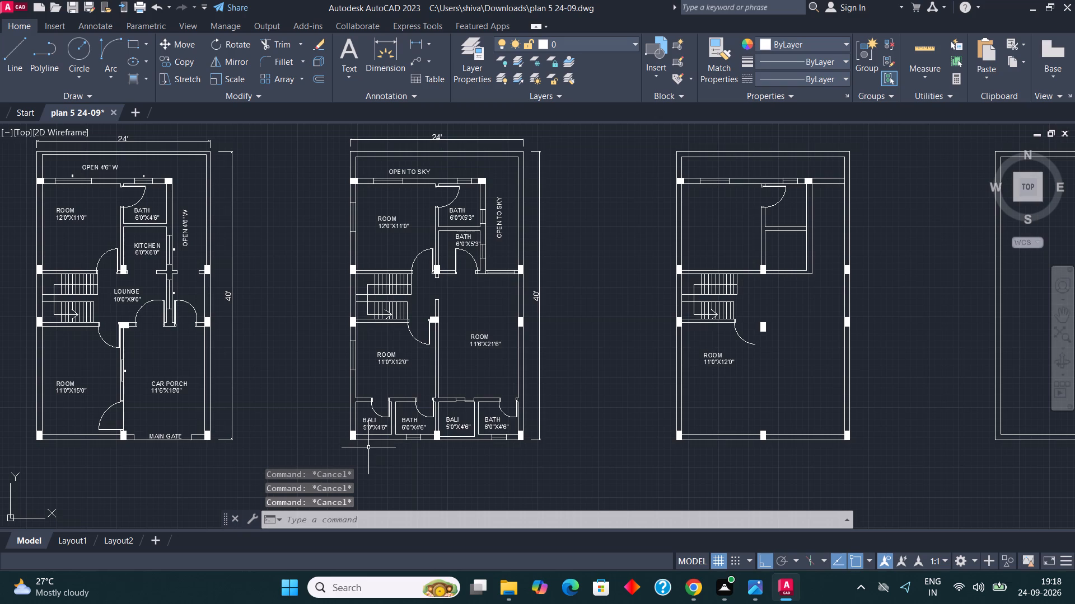
Draw a horizontal line about 4'-3" long from the stair wall's end at the room door to above the middle column's outer edge.
{"action": "key", "text": "l"}
{"action": "key", "text": "Return"}
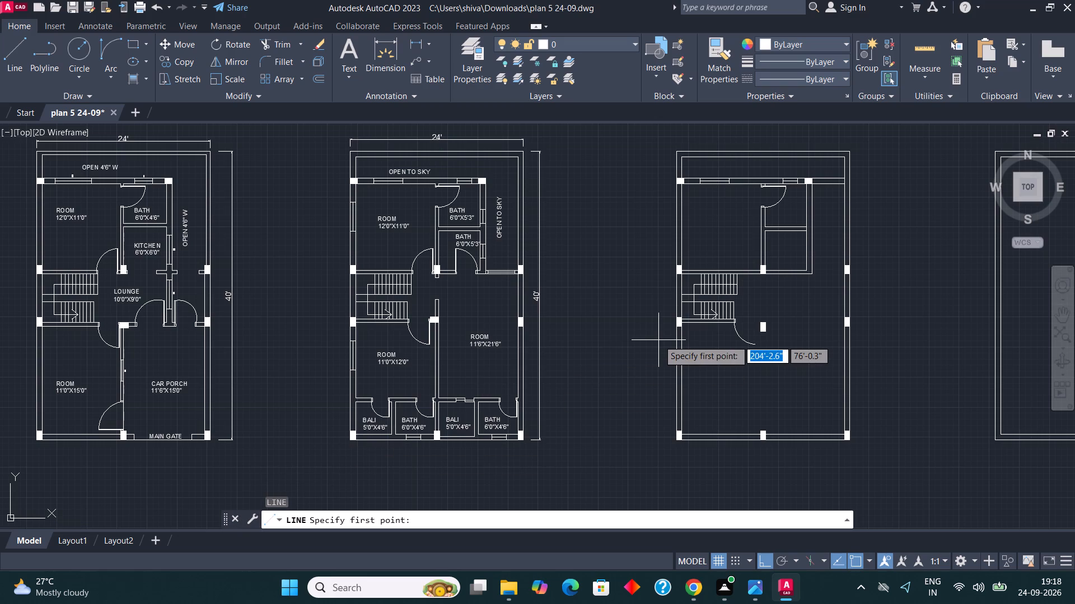
{"action": "scroll", "coordinate": [662, 339], "scroll_direction": "up", "scroll_amount": 2}
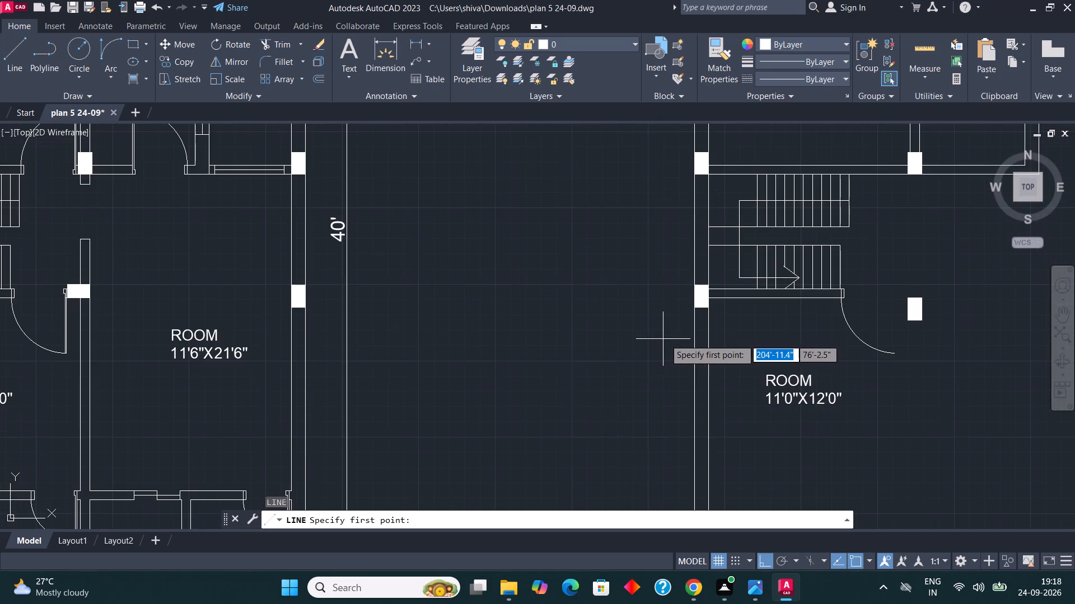
{"action": "scroll", "coordinate": [599, 334], "scroll_direction": "down", "scroll_amount": 2}
{"action": "scroll", "coordinate": [747, 253], "scroll_direction": "up", "scroll_amount": 1}
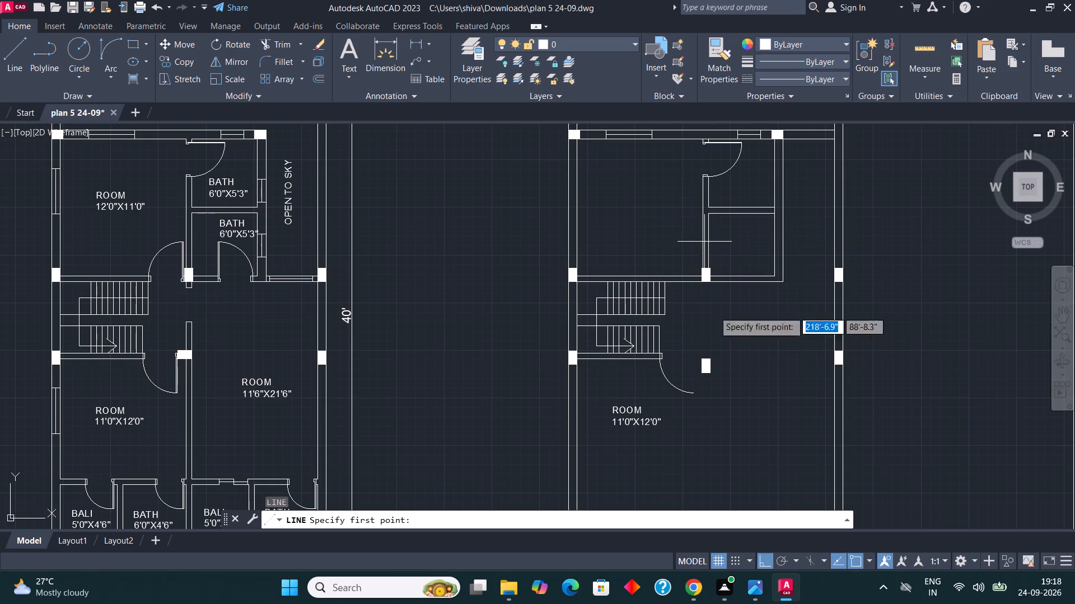
{"action": "scroll", "coordinate": [710, 370], "scroll_direction": "up", "scroll_amount": 3}
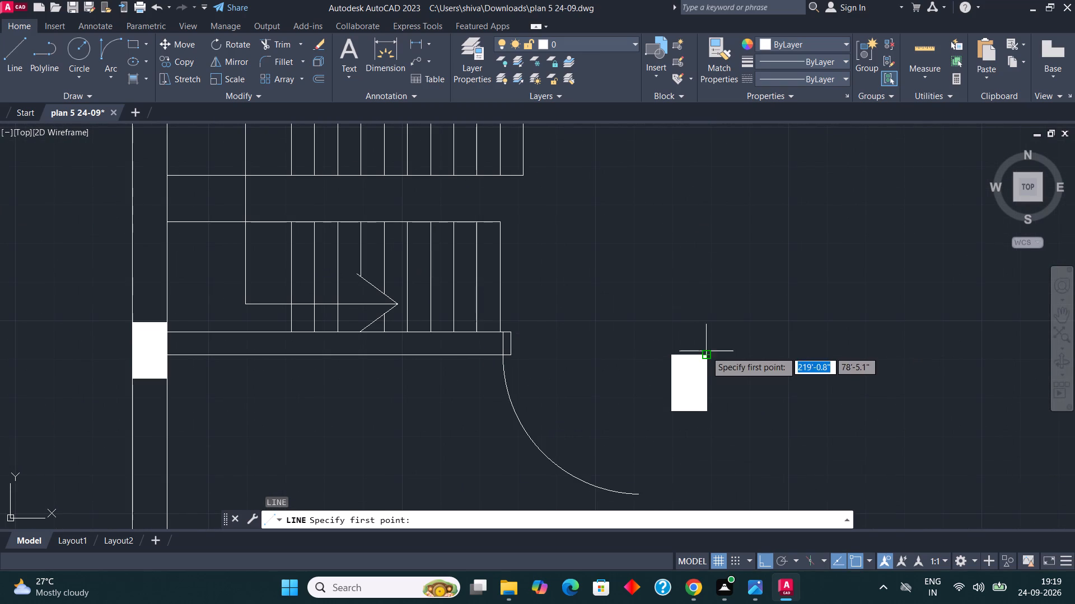
{"action": "left_click", "coordinate": [515, 331]}
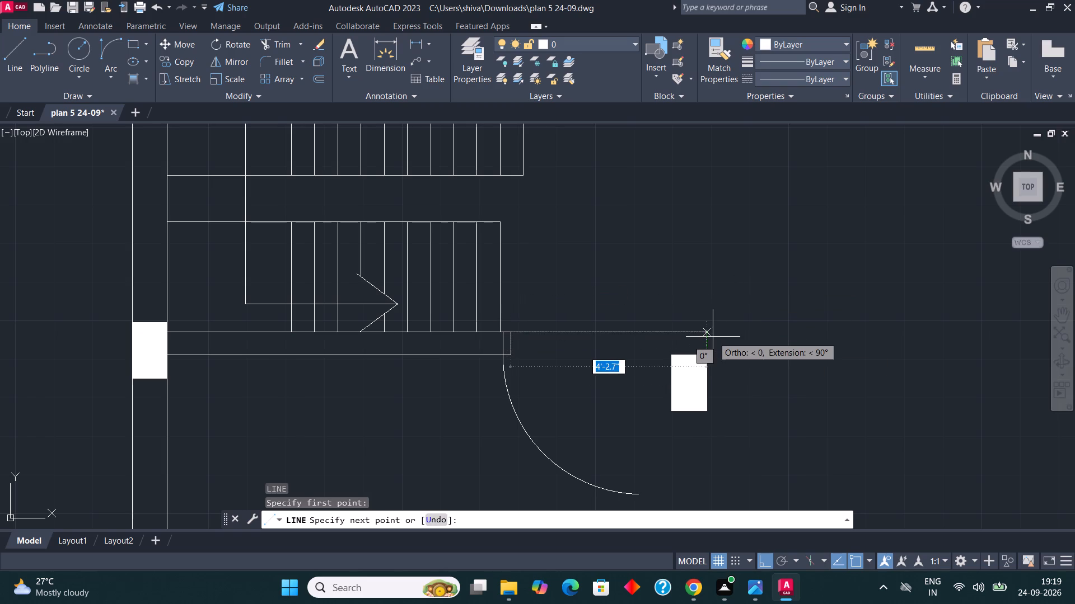
{"action": "left_click", "coordinate": [712, 333]}
Continue the line vertically down to the lower outer corner of the middle column on the third plan's bottom wall.
{"action": "scroll", "coordinate": [709, 319], "scroll_direction": "down", "scroll_amount": 2}
{"action": "scroll", "coordinate": [718, 380], "scroll_direction": "down", "scroll_amount": 4}
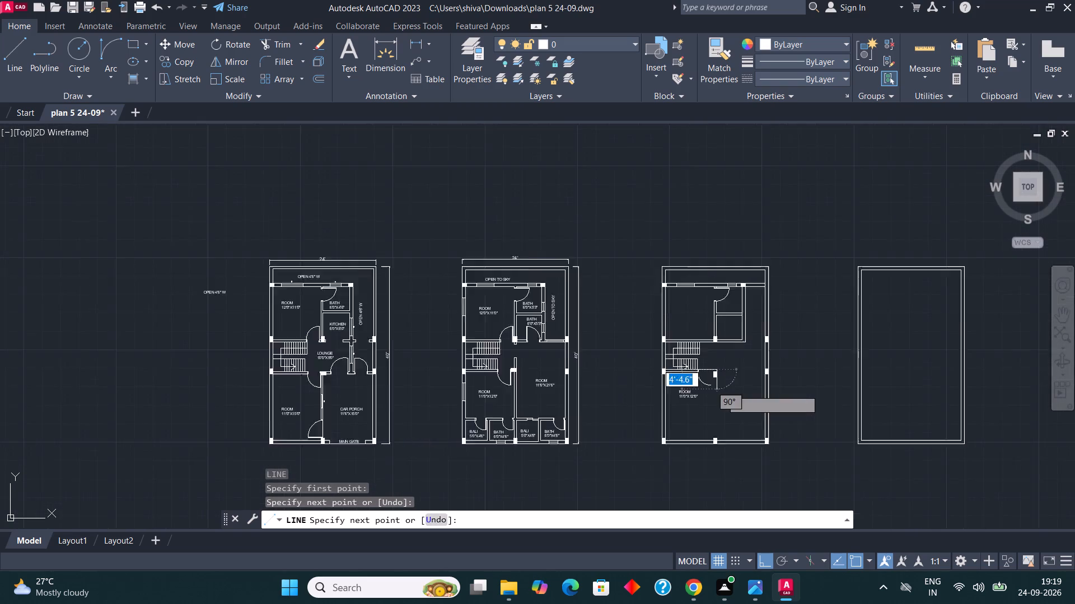
{"action": "scroll", "coordinate": [730, 427], "scroll_direction": "up", "scroll_amount": 6}
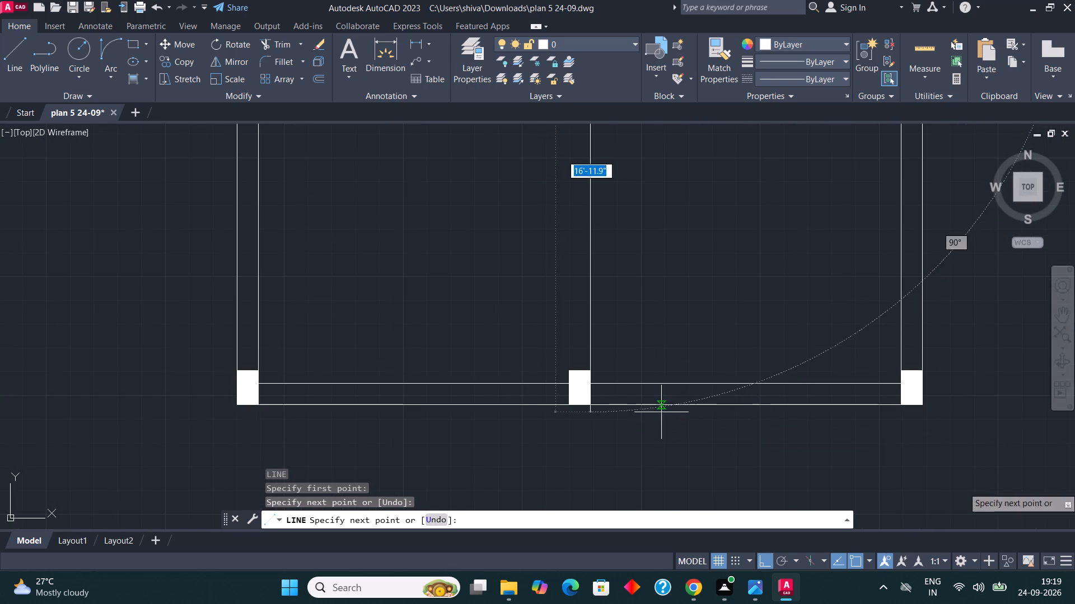
{"action": "scroll", "coordinate": [280, 326], "scroll_direction": "up", "scroll_amount": 2}
{"action": "scroll", "coordinate": [270, 275], "scroll_direction": "down", "scroll_amount": 2}
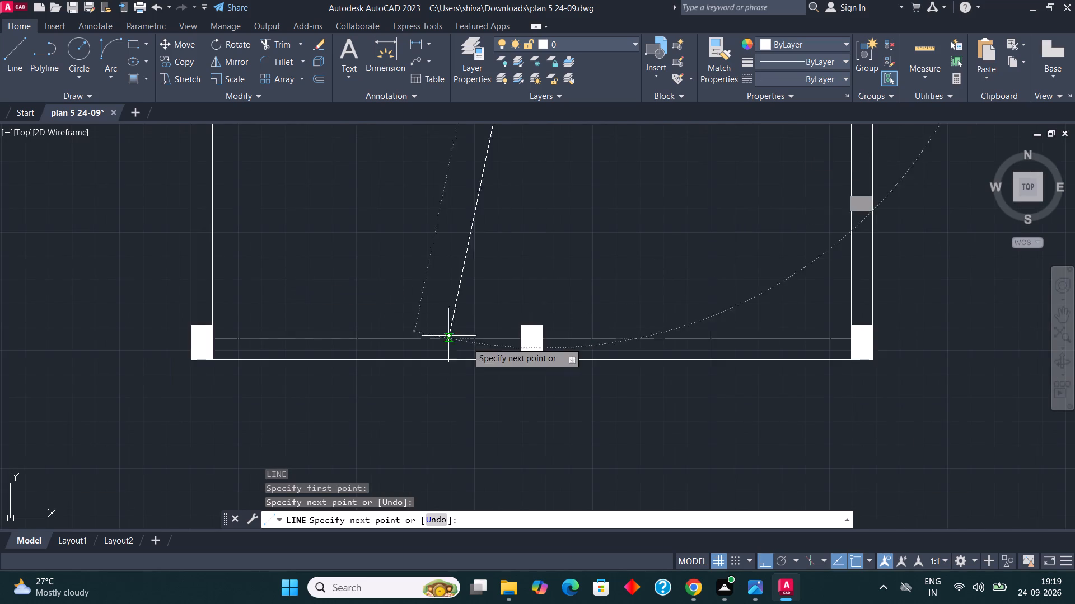
{"action": "scroll", "coordinate": [467, 342], "scroll_direction": "up", "scroll_amount": 2}
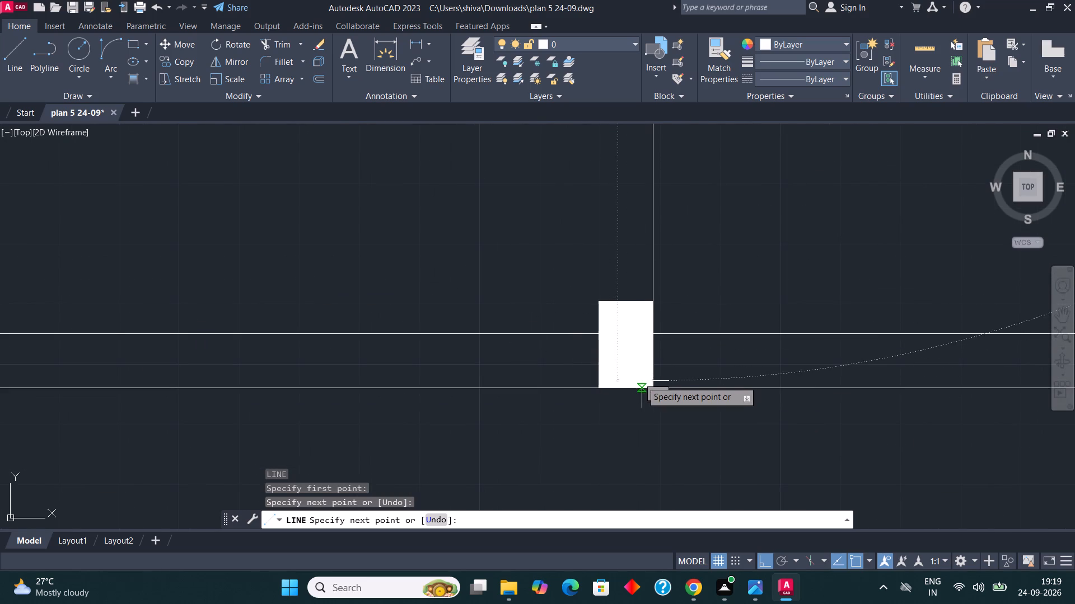
{"action": "left_click", "coordinate": [652, 385]}
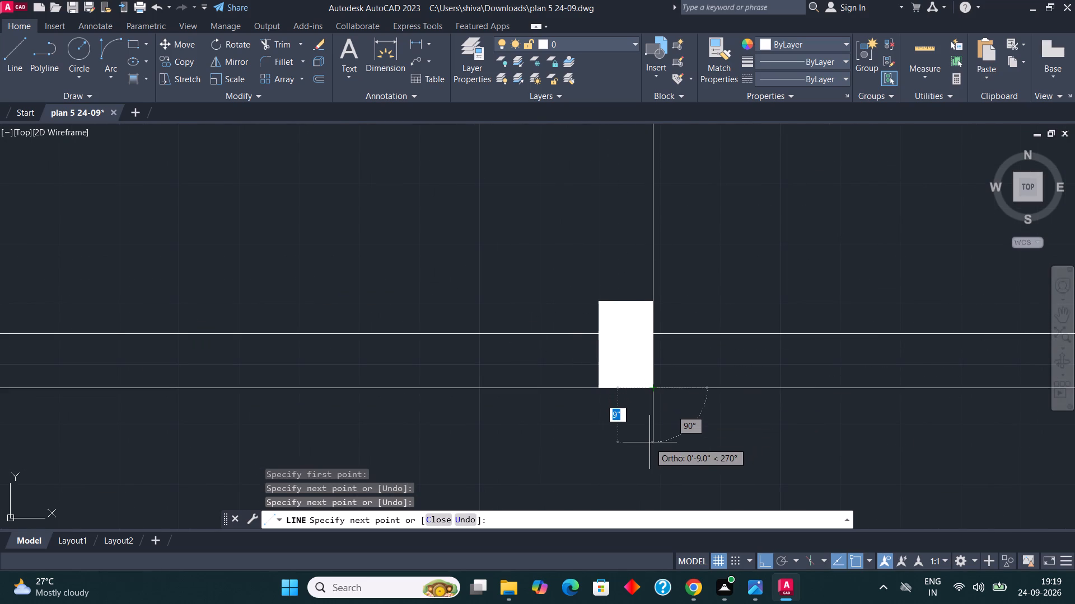
{"action": "key", "text": "Escape"}
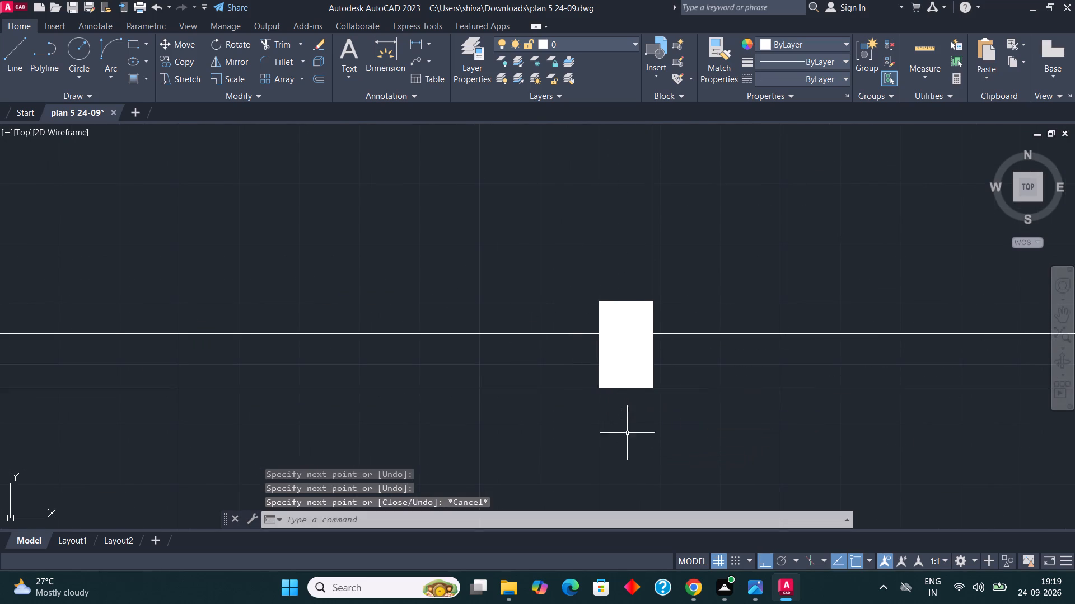
Offset the new vertical line 6" toward the 11'0"X12'0" room to form the partition wall.
{"action": "scroll", "coordinate": [605, 435], "scroll_direction": "down", "scroll_amount": 2}
{"action": "scroll", "coordinate": [622, 339], "scroll_direction": "down", "scroll_amount": 1}
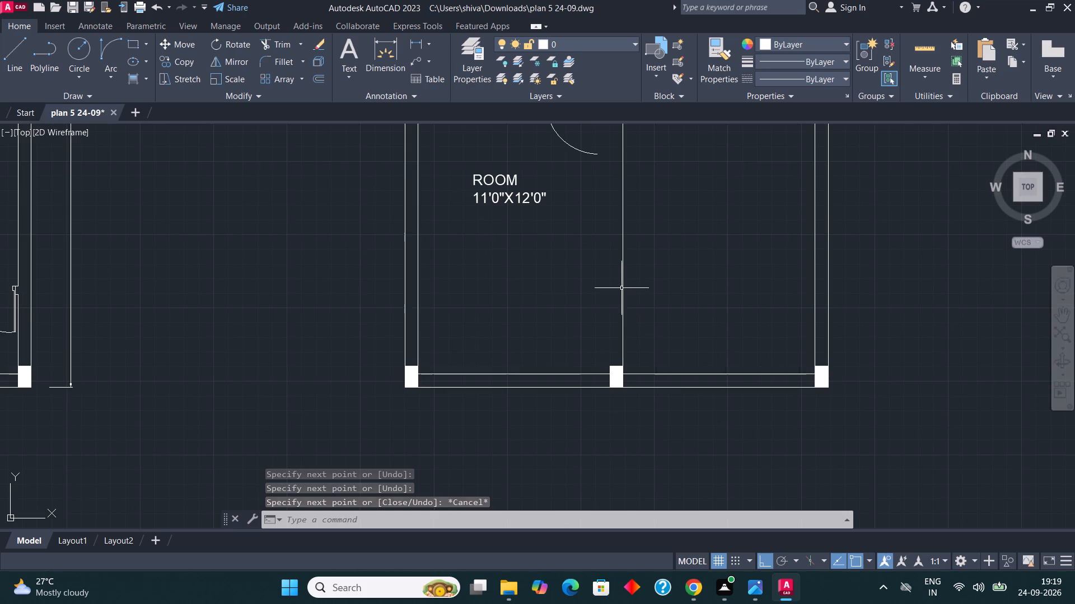
{"action": "scroll", "coordinate": [625, 311], "scroll_direction": "down", "scroll_amount": 2}
{"action": "scroll", "coordinate": [627, 268], "scroll_direction": "up", "scroll_amount": 3}
{"action": "scroll", "coordinate": [627, 268], "scroll_direction": "down", "scroll_amount": 2}
{"action": "left_click", "coordinate": [628, 267]}
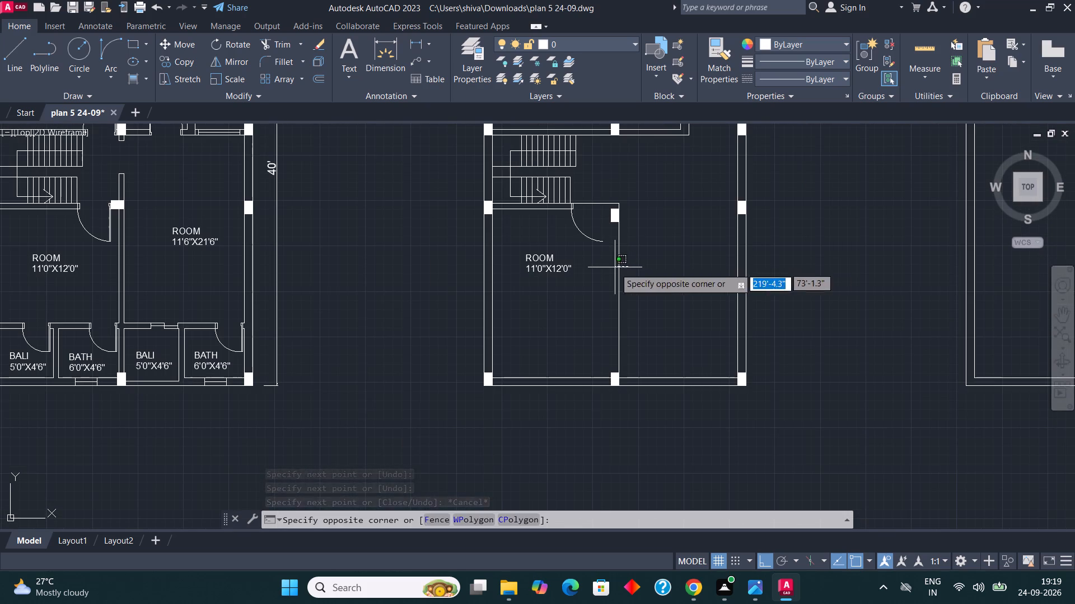
{"action": "left_click", "coordinate": [615, 268]}
{"action": "left_click", "coordinate": [317, 79]}
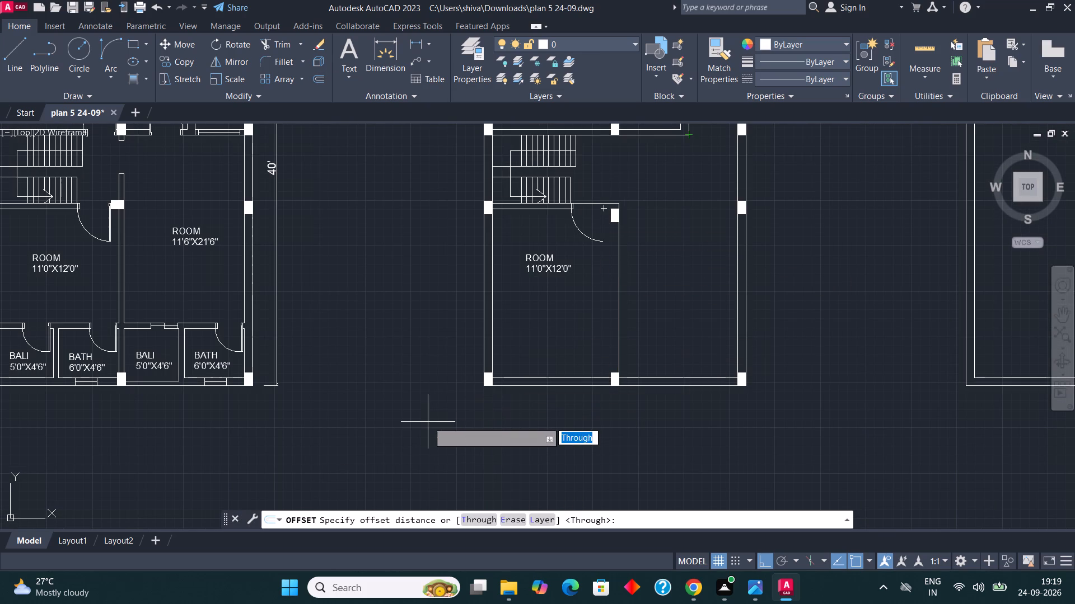
{"action": "key", "text": "6"}
{"action": "key", "text": "shift+quotedbl"}
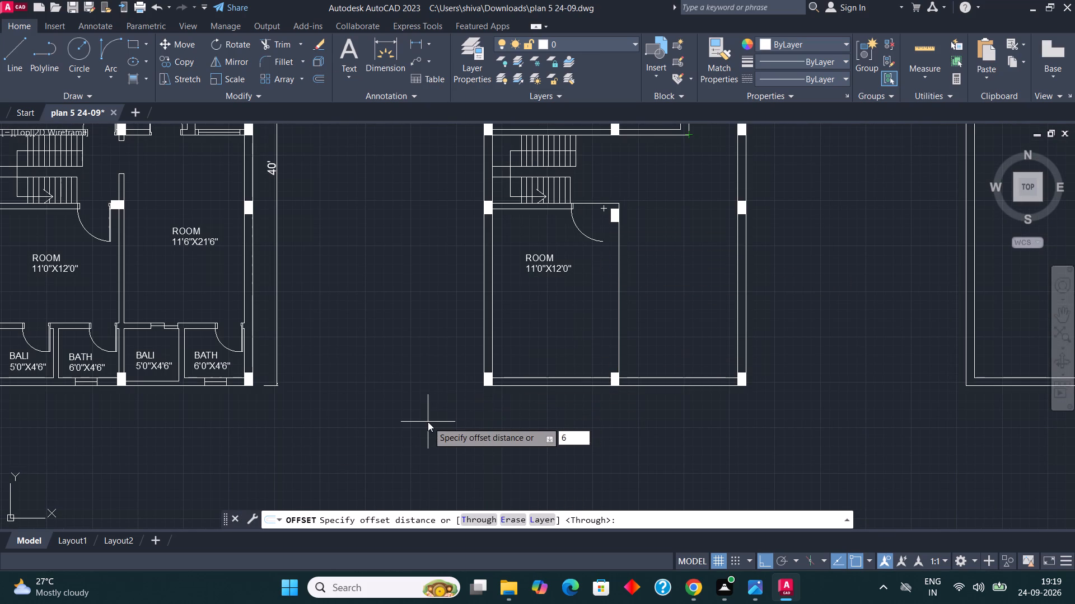
{"action": "key", "text": "Return"}
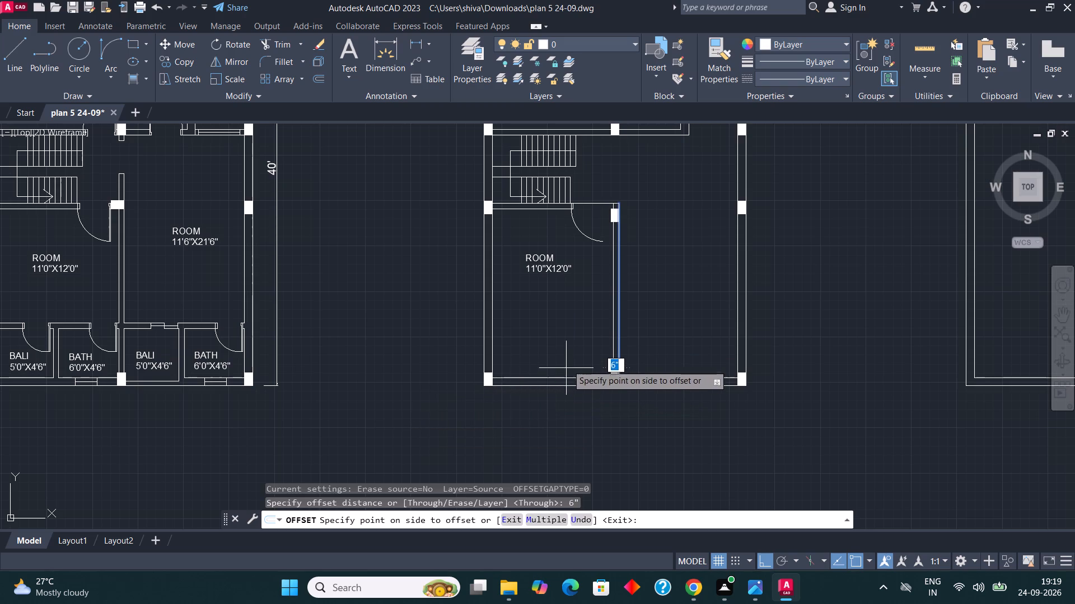
{"action": "left_click", "coordinate": [550, 361]}
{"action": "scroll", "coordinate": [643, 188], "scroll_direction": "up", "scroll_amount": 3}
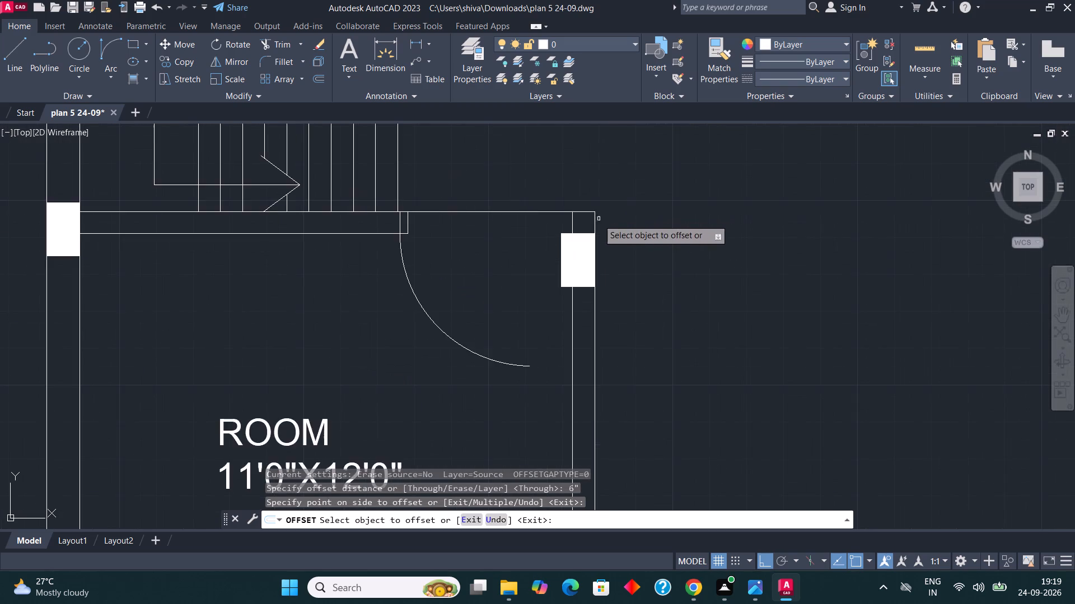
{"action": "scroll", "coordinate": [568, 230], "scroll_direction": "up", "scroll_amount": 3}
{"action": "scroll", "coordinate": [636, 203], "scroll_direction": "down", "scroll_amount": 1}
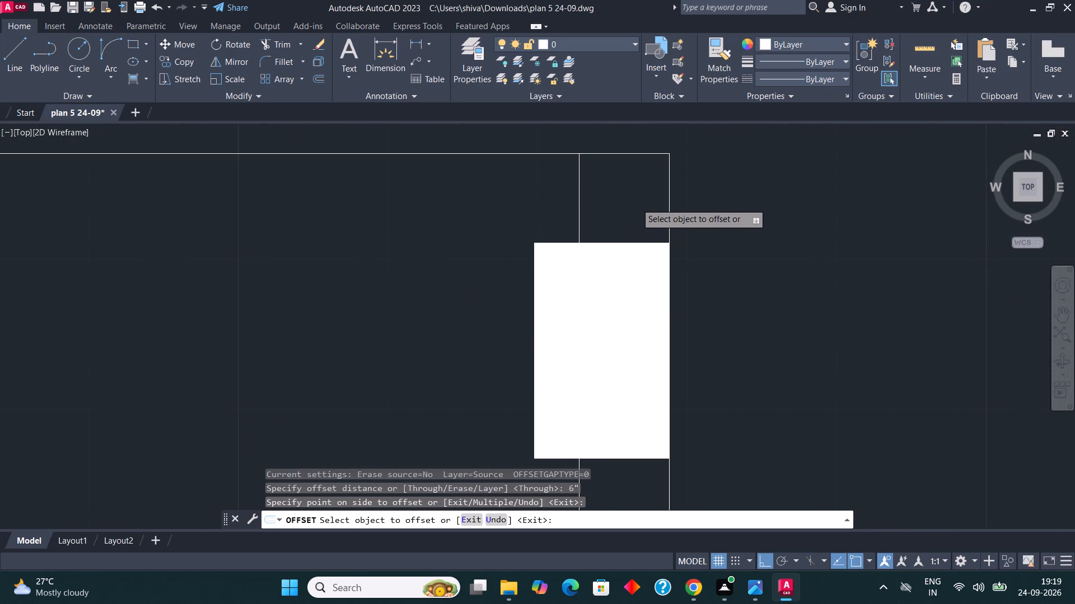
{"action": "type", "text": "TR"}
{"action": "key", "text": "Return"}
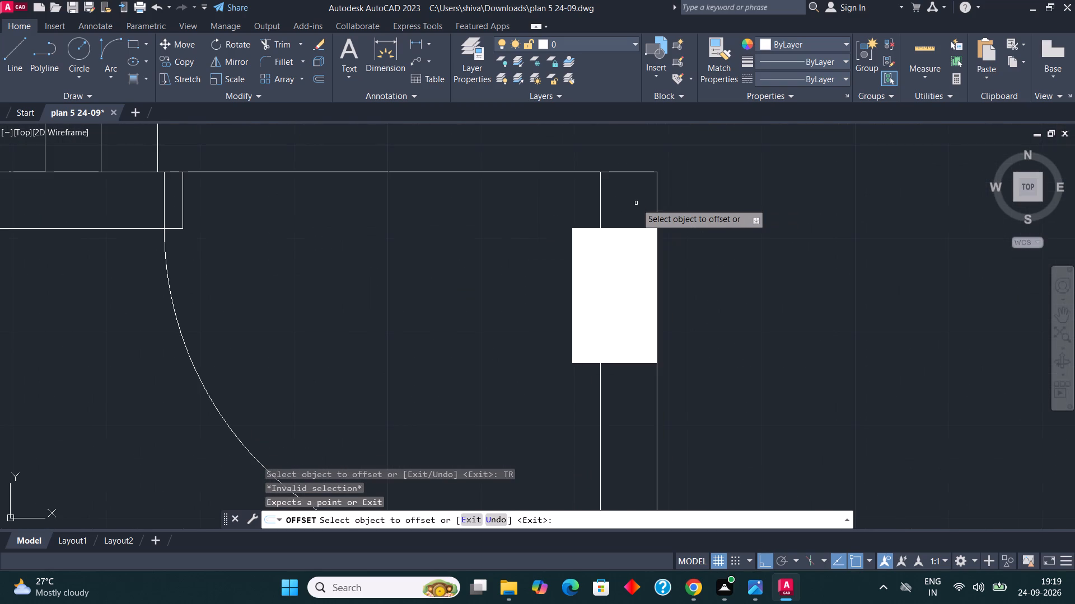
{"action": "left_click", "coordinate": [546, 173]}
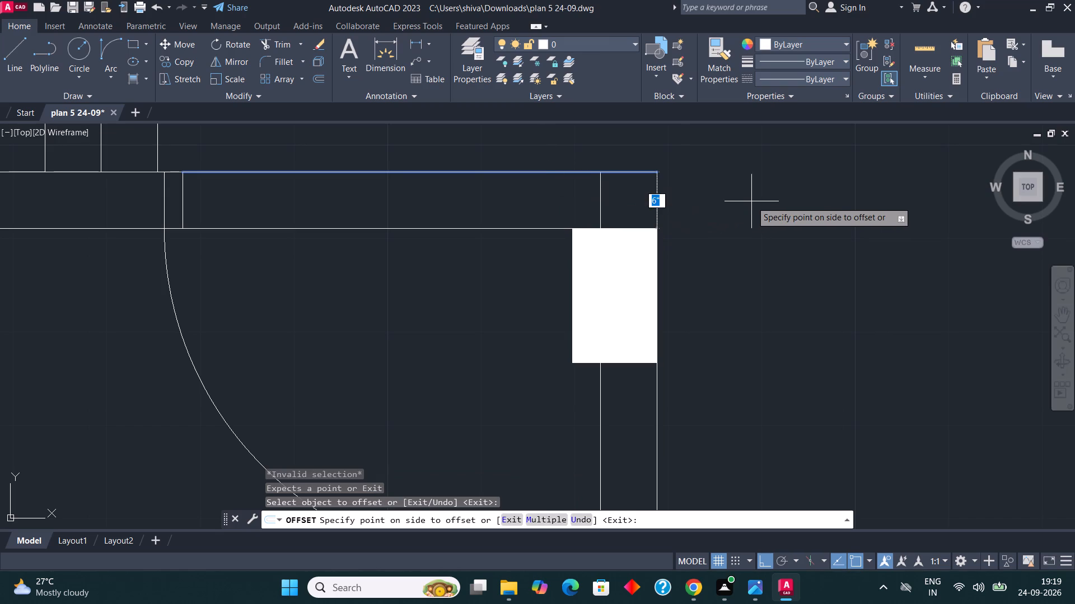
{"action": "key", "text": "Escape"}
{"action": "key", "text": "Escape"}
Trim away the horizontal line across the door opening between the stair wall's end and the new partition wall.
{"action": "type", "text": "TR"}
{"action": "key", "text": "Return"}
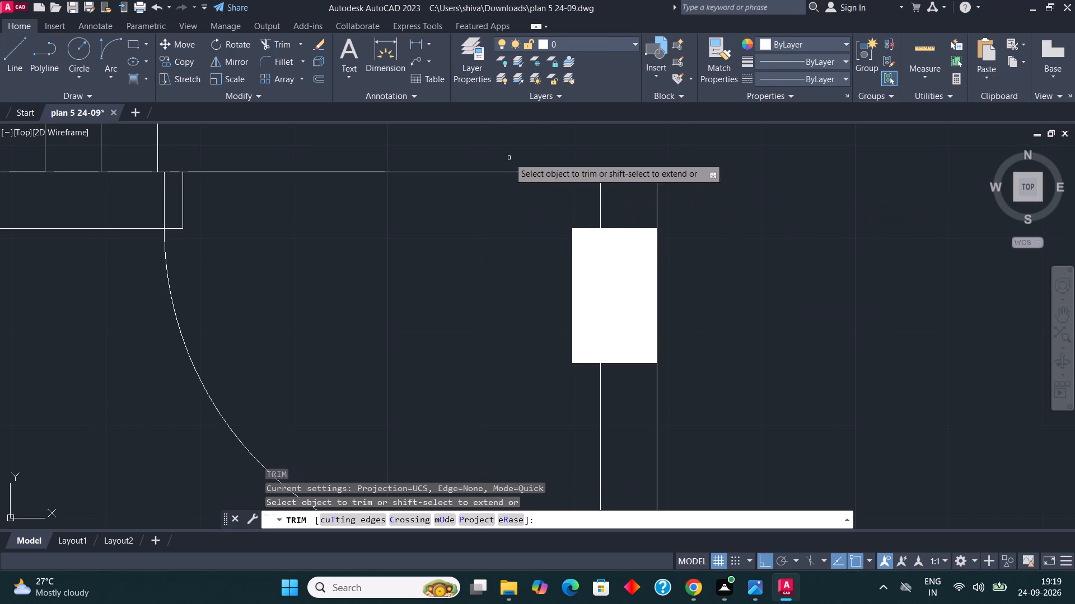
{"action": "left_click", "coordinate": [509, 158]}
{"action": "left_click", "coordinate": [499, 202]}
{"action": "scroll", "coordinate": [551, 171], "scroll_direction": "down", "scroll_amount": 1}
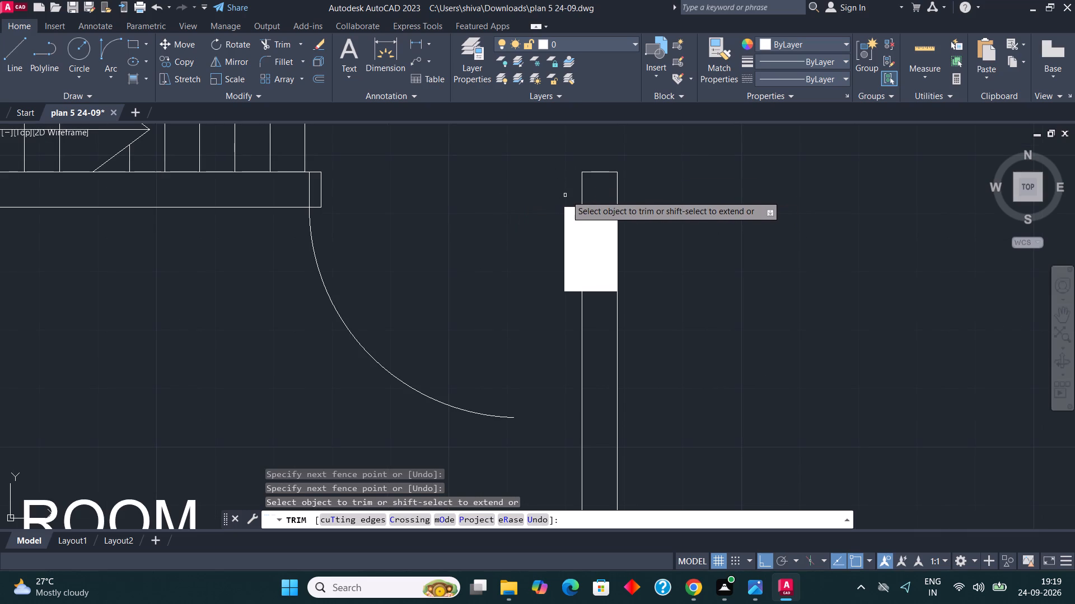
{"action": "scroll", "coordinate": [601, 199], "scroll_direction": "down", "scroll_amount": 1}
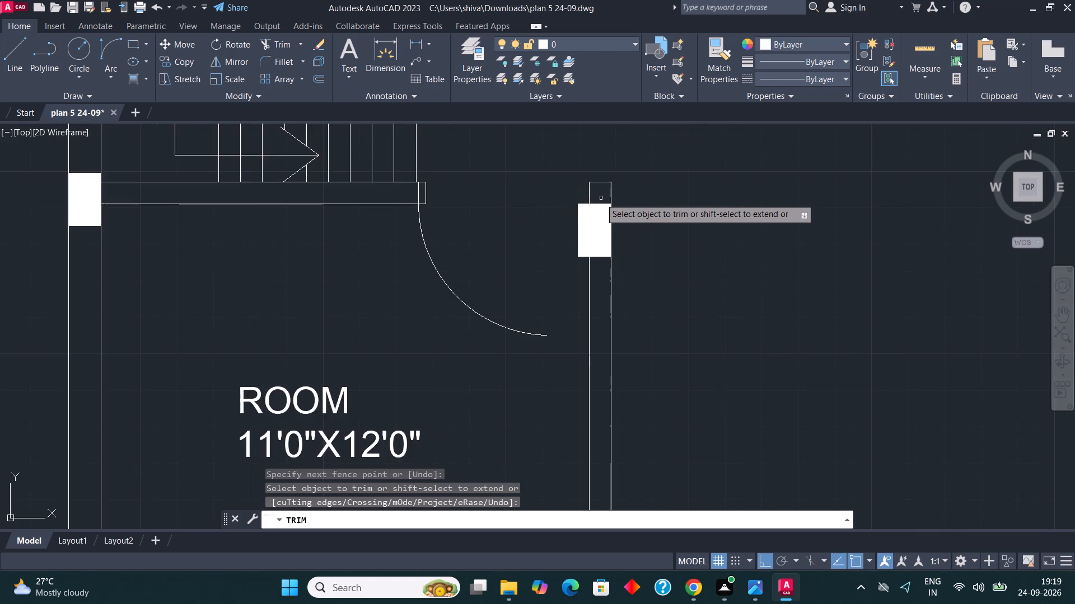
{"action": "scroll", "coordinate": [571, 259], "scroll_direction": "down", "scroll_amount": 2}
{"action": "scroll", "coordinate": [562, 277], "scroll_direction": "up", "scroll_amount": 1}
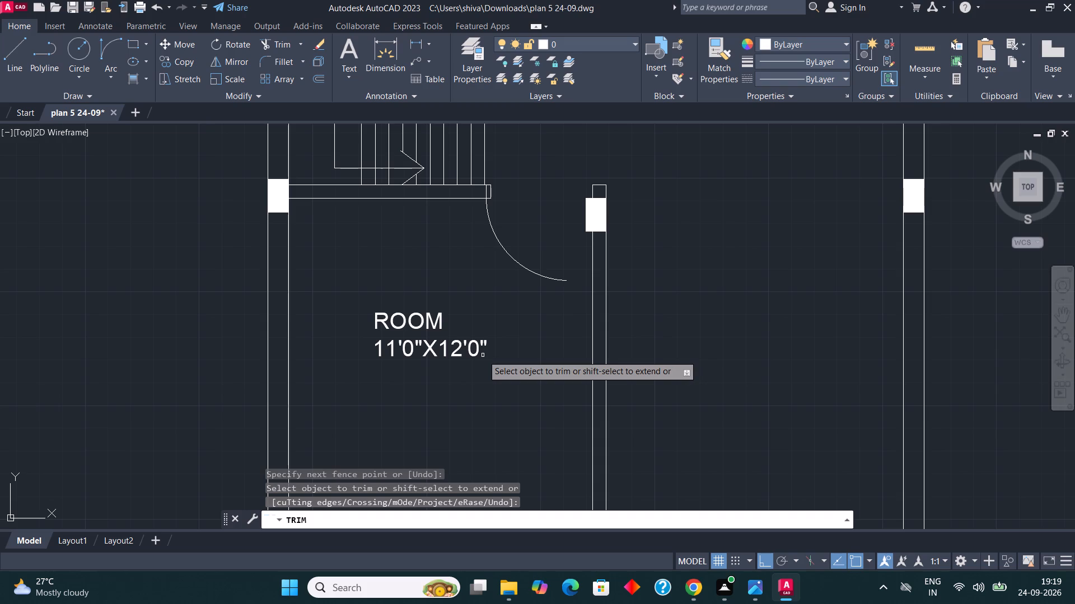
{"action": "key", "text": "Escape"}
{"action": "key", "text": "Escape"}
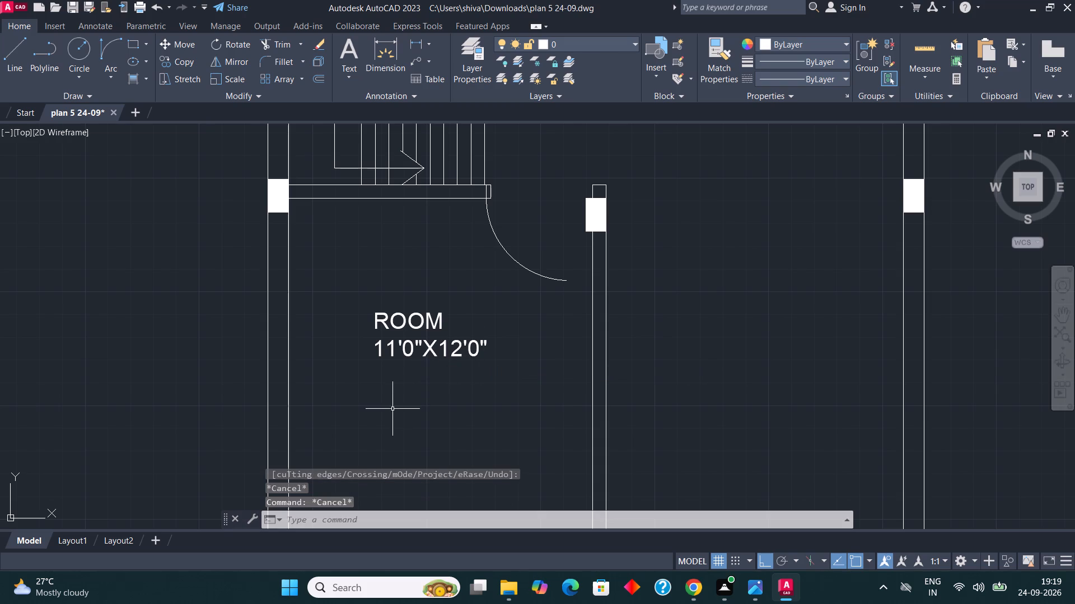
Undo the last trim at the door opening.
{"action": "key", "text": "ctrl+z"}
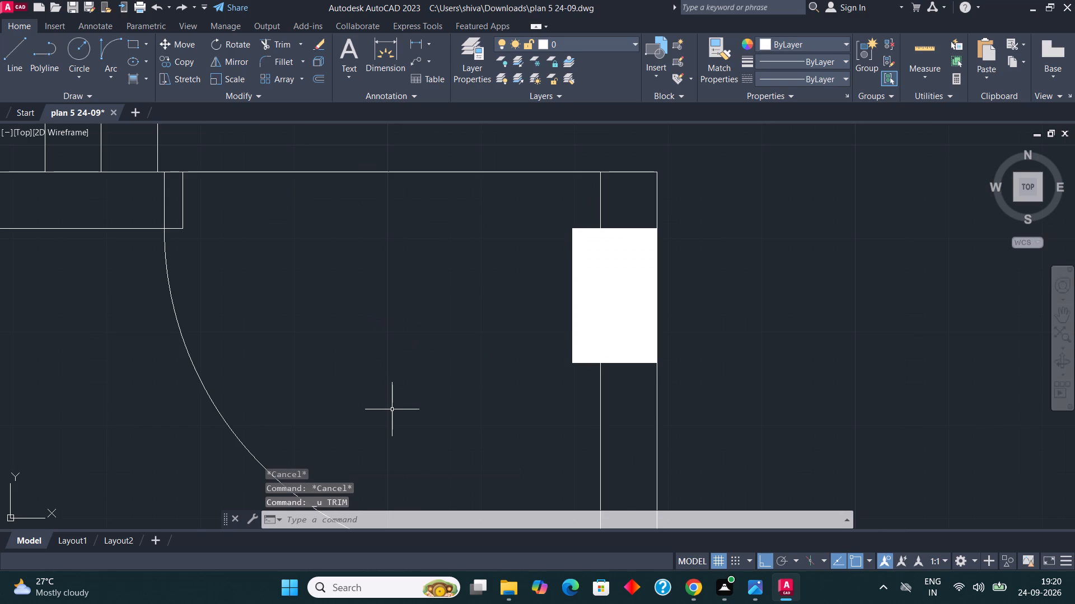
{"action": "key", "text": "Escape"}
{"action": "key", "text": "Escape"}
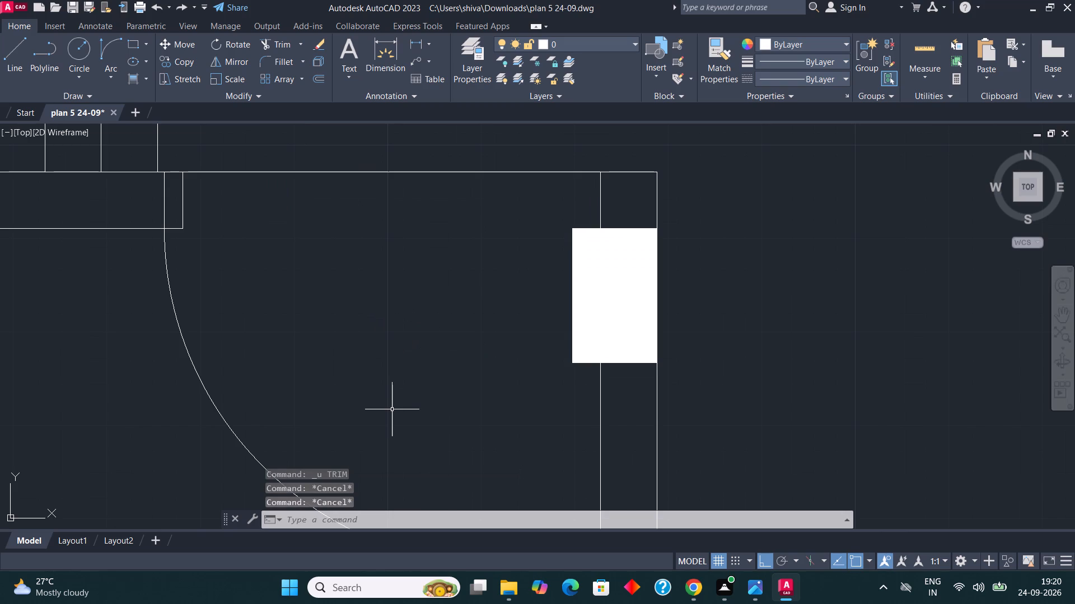
Draw a vertical line about 3'-11" from the lower end of the door swing arc up past the wall line.
{"action": "key", "text": "l"}
{"action": "key", "text": "Return"}
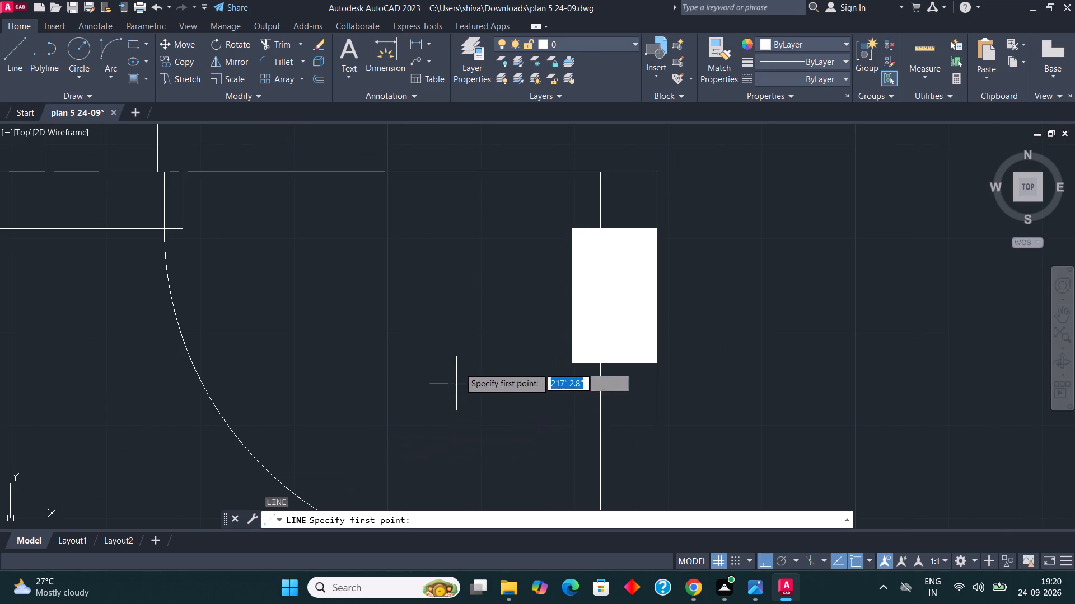
{"action": "scroll", "coordinate": [469, 344], "scroll_direction": "down", "scroll_amount": 1}
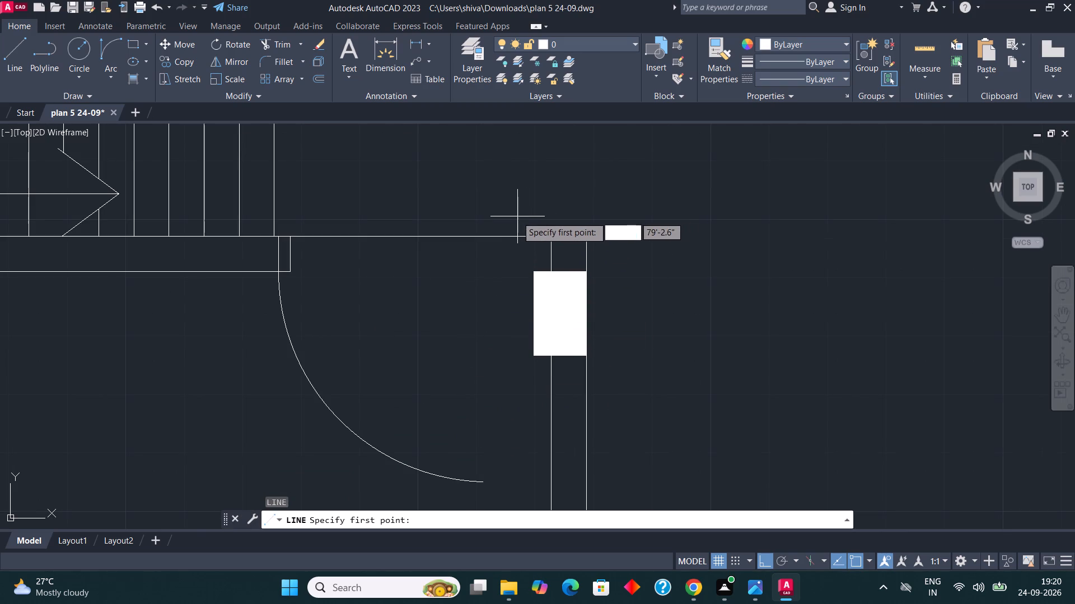
{"action": "left_click", "coordinate": [480, 476]}
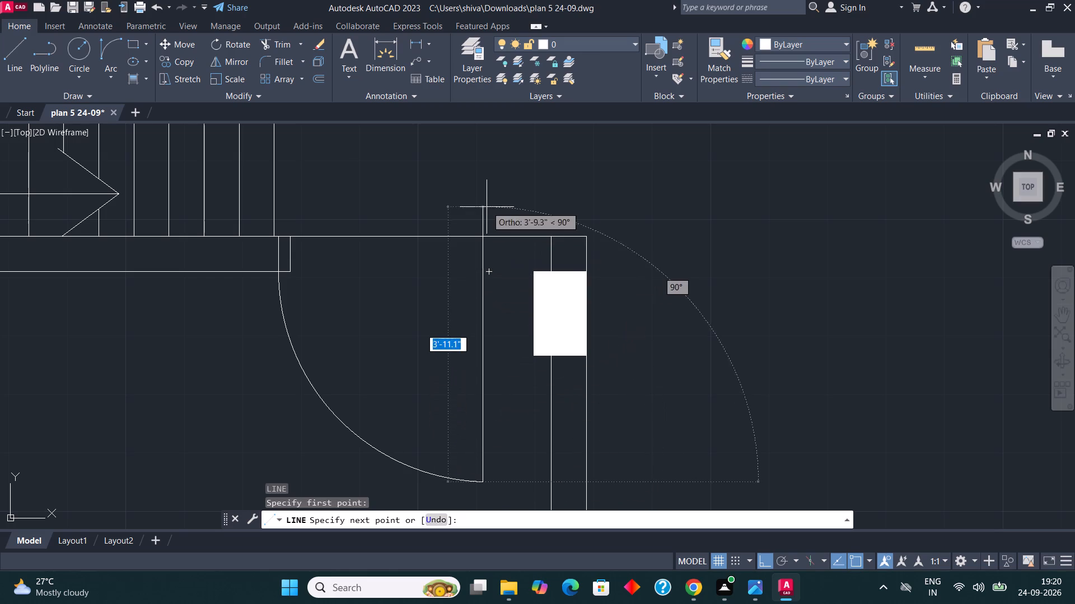
{"action": "left_click", "coordinate": [487, 205]}
{"action": "key", "text": "Escape"}
{"action": "key", "text": "Escape"}
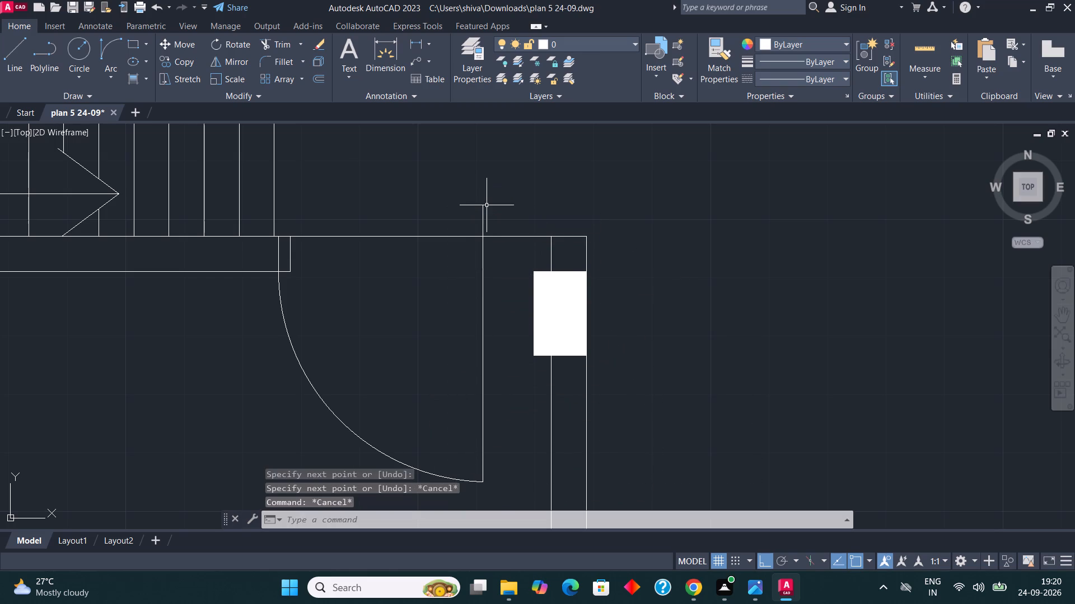
Trim the part of the new vertical door line that projects above the horizontal wall line.
{"action": "type", "text": "TRT"}
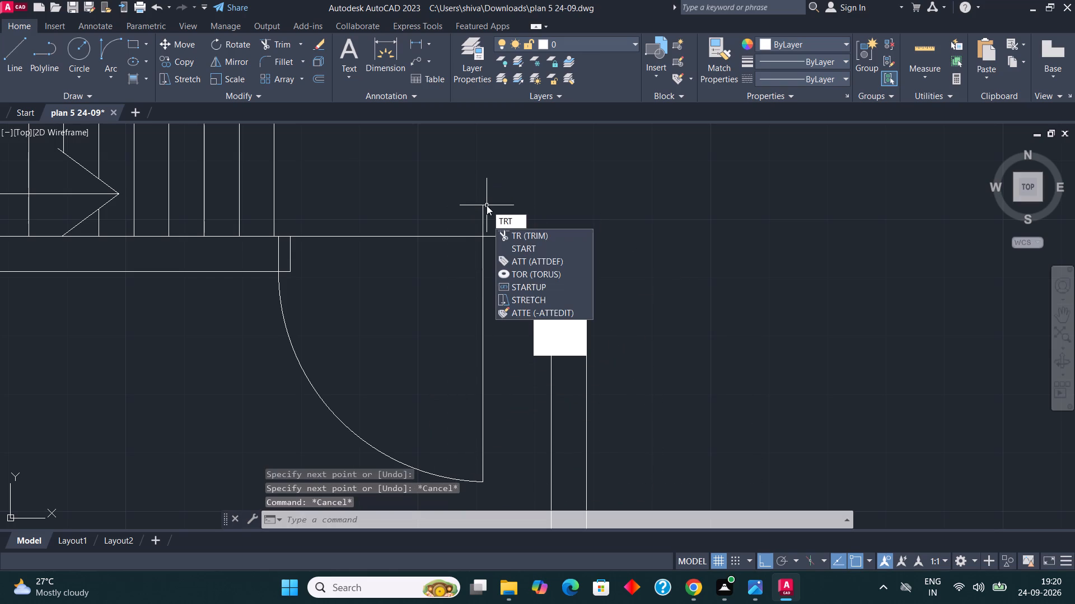
{"action": "key", "text": "BackSpace"}
{"action": "key", "text": "Return"}
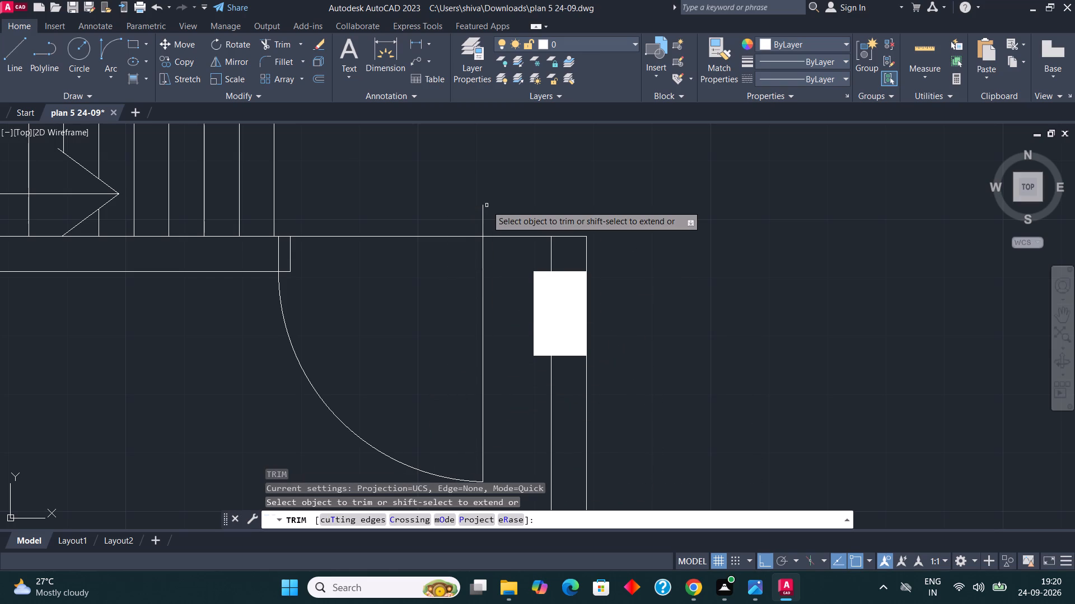
{"action": "left_click", "coordinate": [468, 225]}
{"action": "left_click", "coordinate": [494, 223]}
{"action": "scroll", "coordinate": [497, 276], "scroll_direction": "down", "scroll_amount": 1}
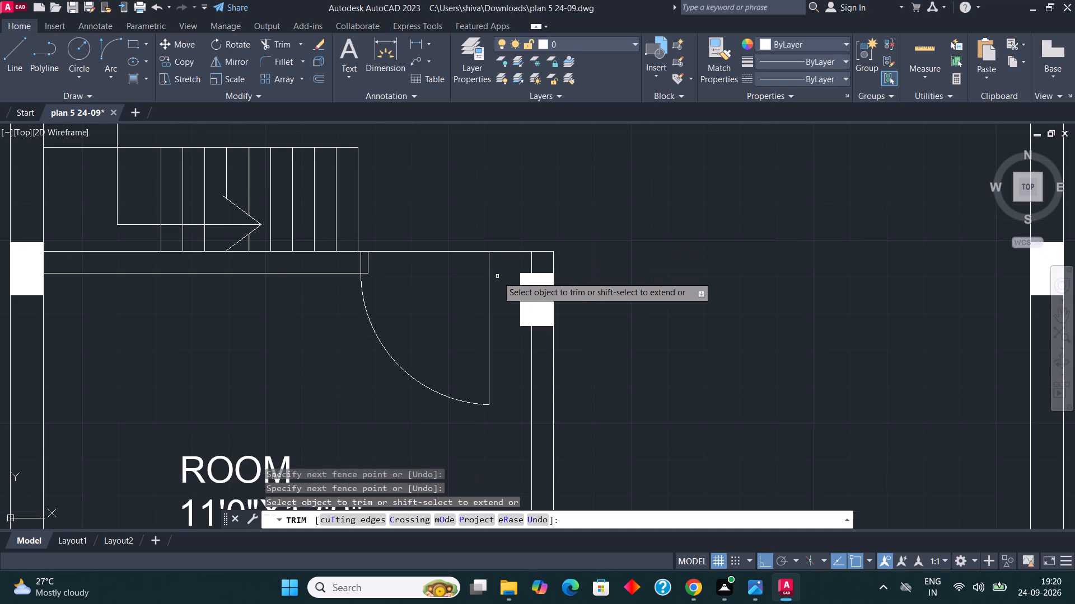
{"action": "key", "text": "Escape"}
{"action": "key", "text": "Escape"}
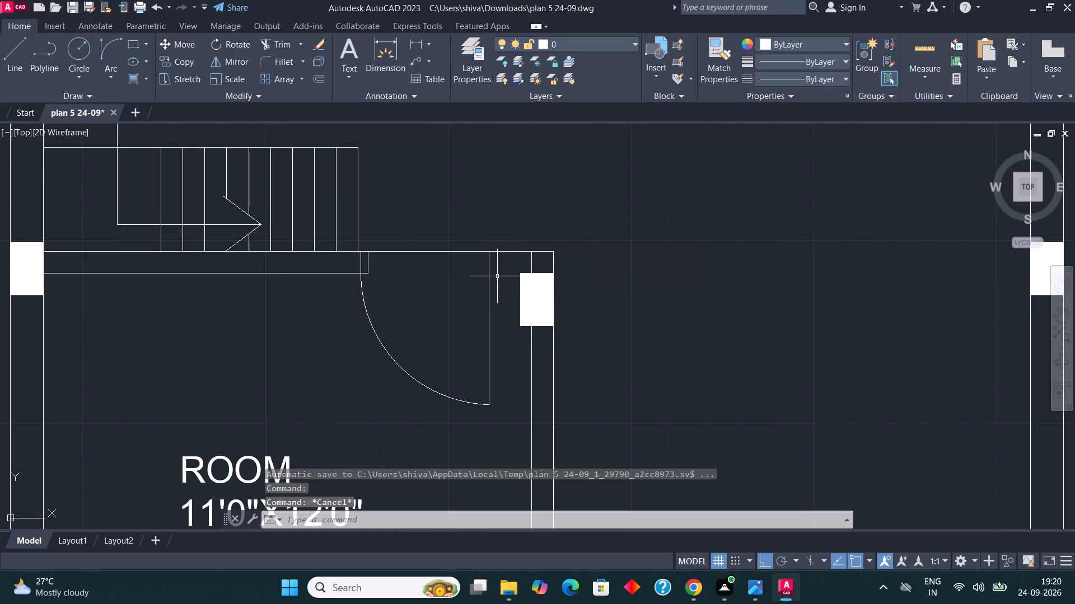
Offset the vertical door line 2" toward the partition wall to give the door leaf its thickness.
{"action": "scroll", "coordinate": [497, 276], "scroll_direction": "up", "scroll_amount": 2}
{"action": "left_click", "coordinate": [495, 276]}
{"action": "left_click", "coordinate": [406, 260]}
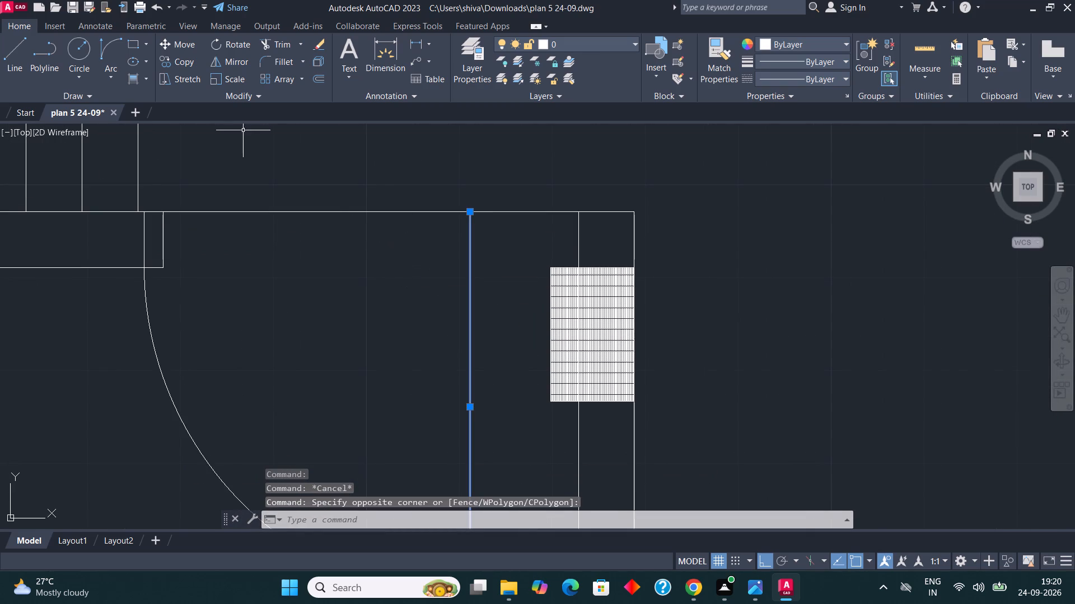
{"action": "left_click", "coordinate": [320, 80]}
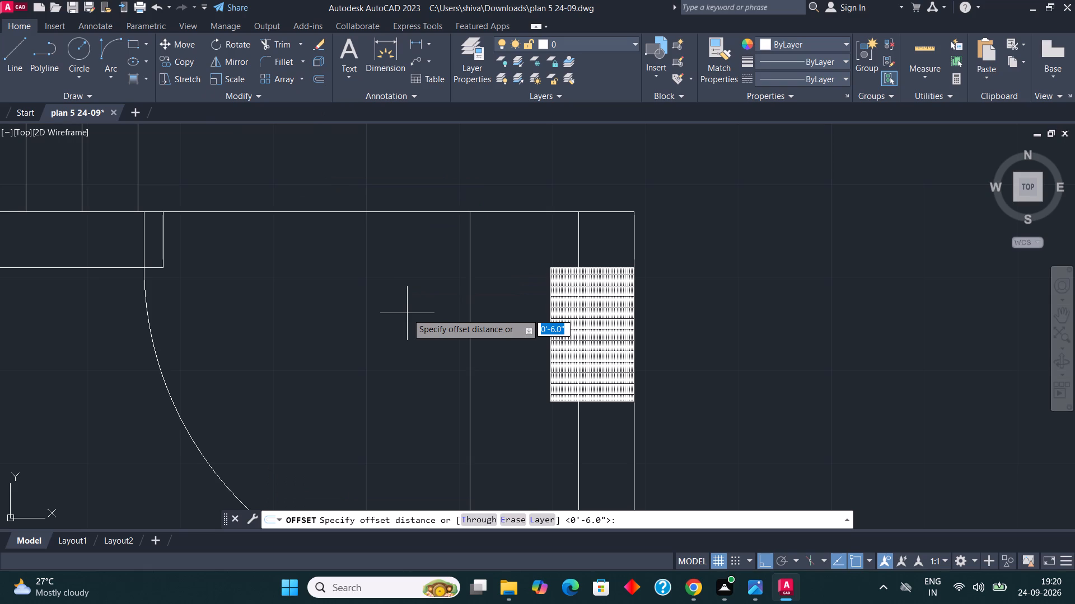
{"action": "type", "text": "2\""}
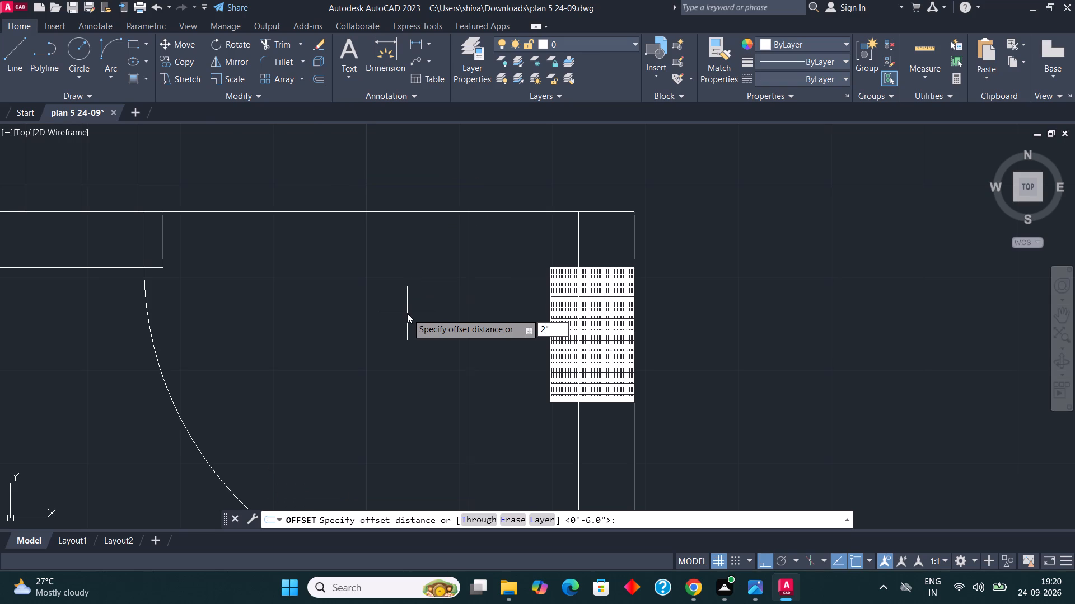
{"action": "key", "text": "Return"}
{"action": "scroll", "coordinate": [539, 283], "scroll_direction": "down", "scroll_amount": 1}
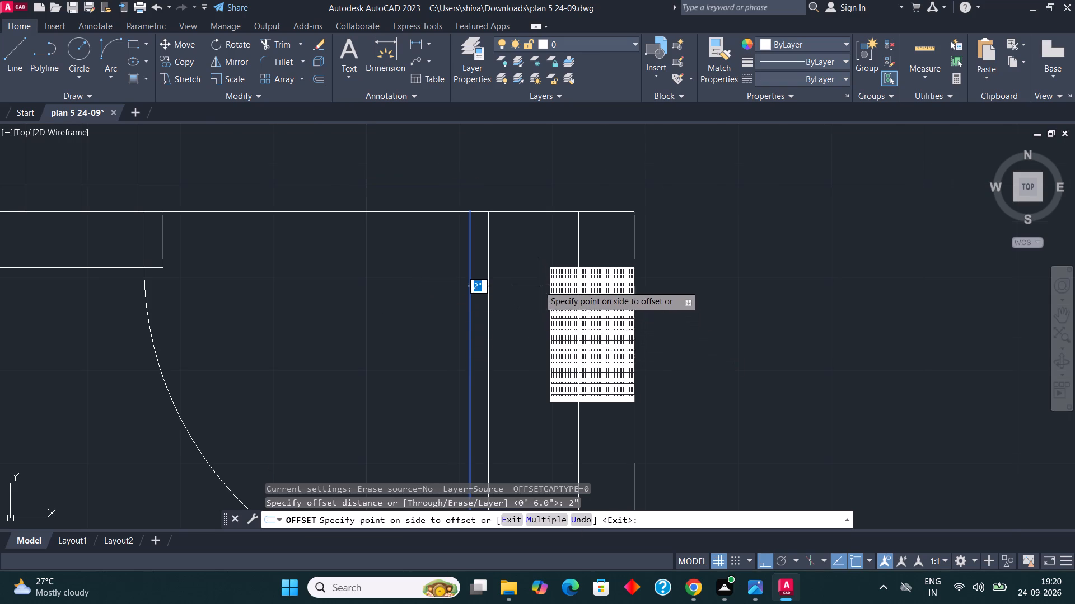
{"action": "scroll", "coordinate": [522, 314], "scroll_direction": "down", "scroll_amount": 1}
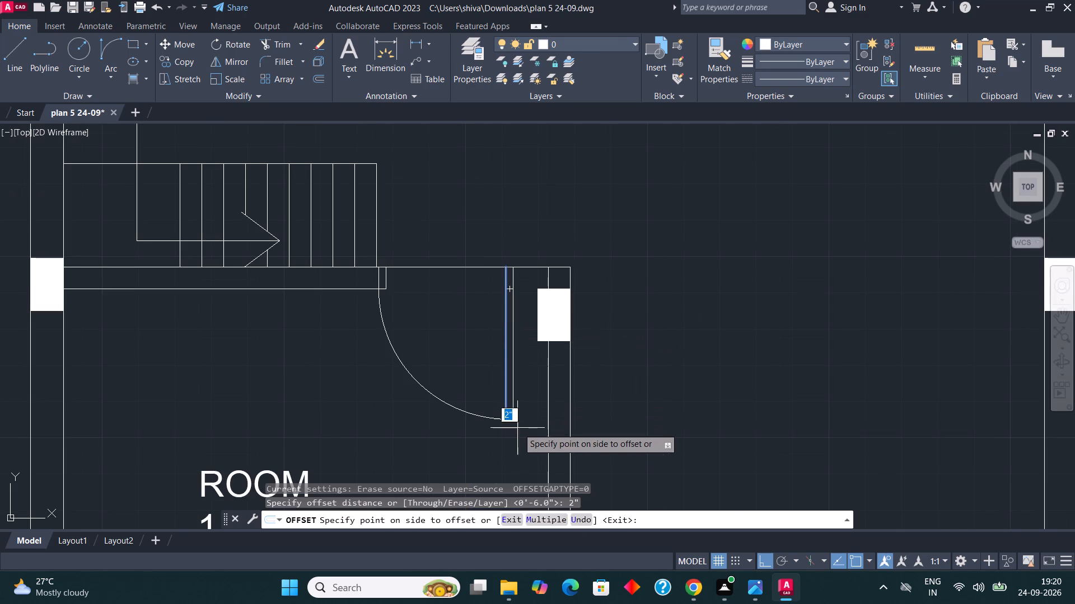
{"action": "left_click", "coordinate": [529, 427]}
{"action": "scroll", "coordinate": [529, 426], "scroll_direction": "up", "scroll_amount": 2}
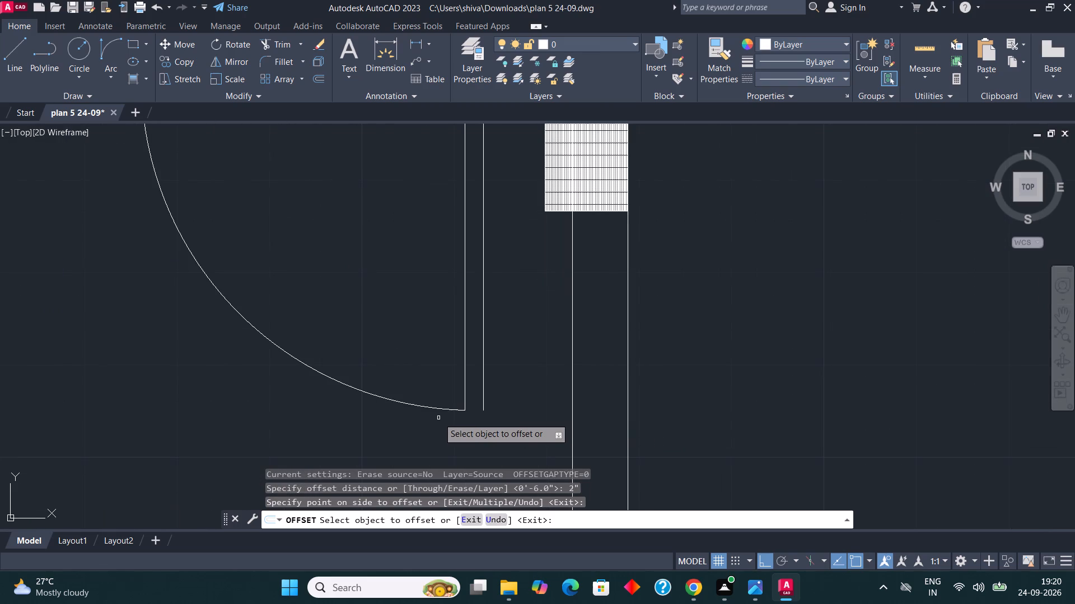
{"action": "key", "text": "Escape"}
{"action": "key", "text": "Escape"}
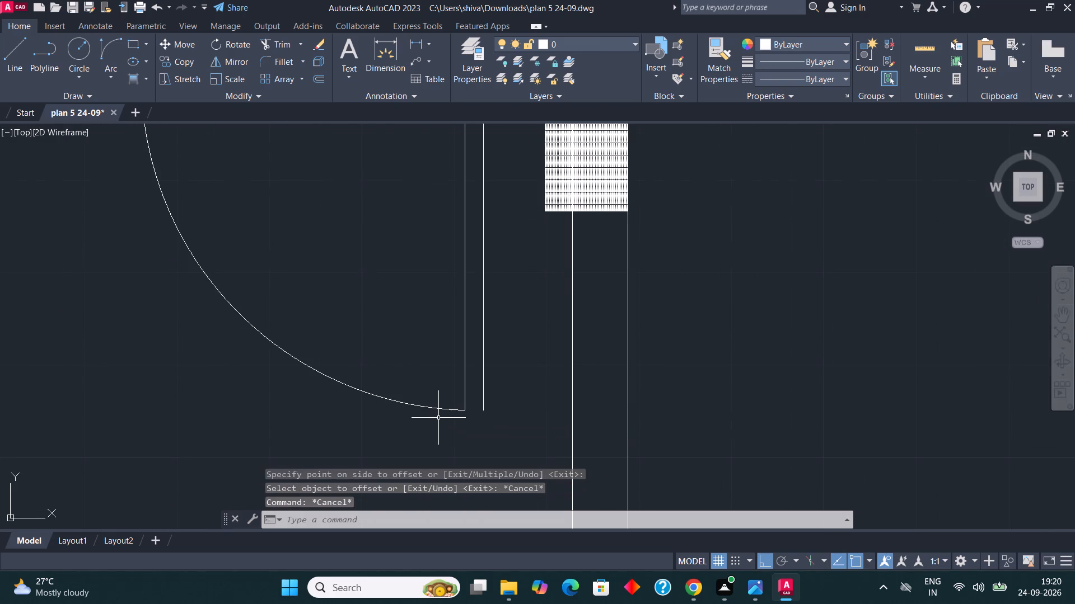
Close the door leaf's lower end by extending the swing arc and trimming its excess beyond the leaf's offset line.
{"action": "type", "text": "TR"}
{"action": "key", "text": "Return"}
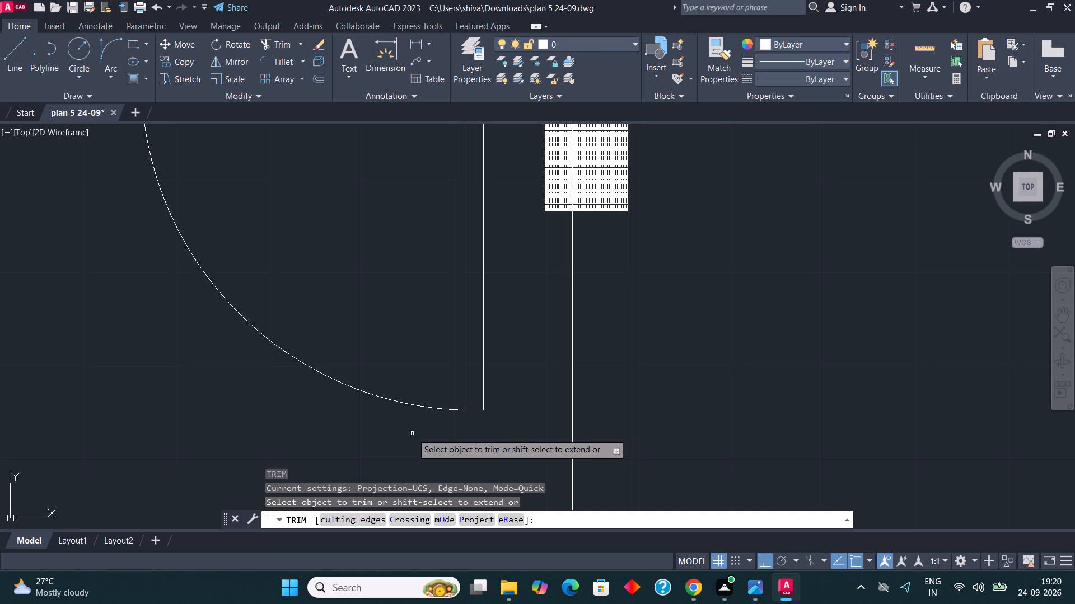
{"action": "left_click", "coordinate": [448, 409], "text": "shift"}
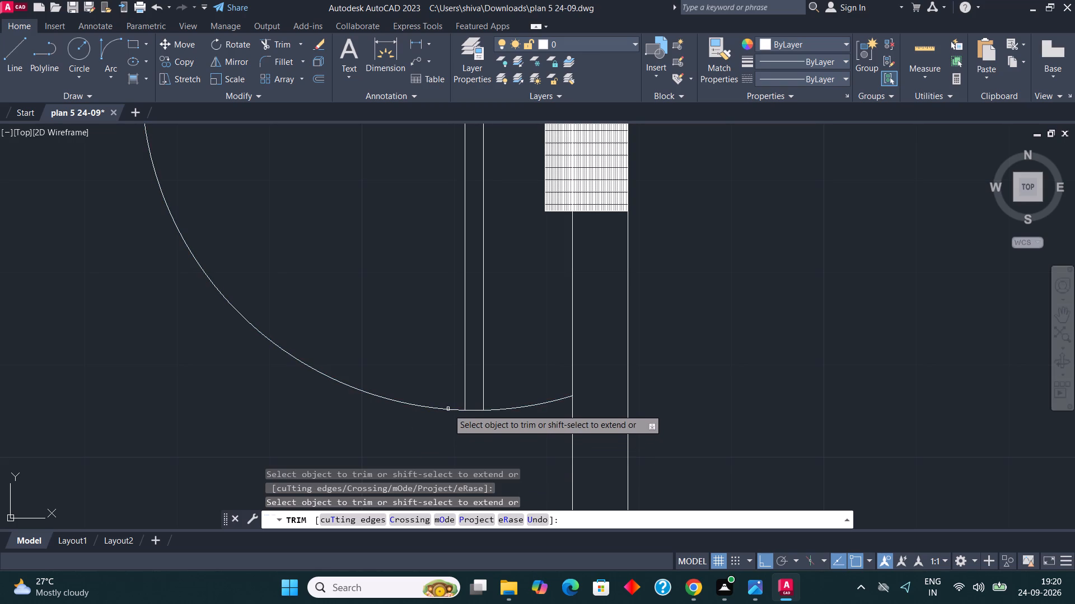
{"action": "left_click", "coordinate": [484, 397], "text": "shift"}
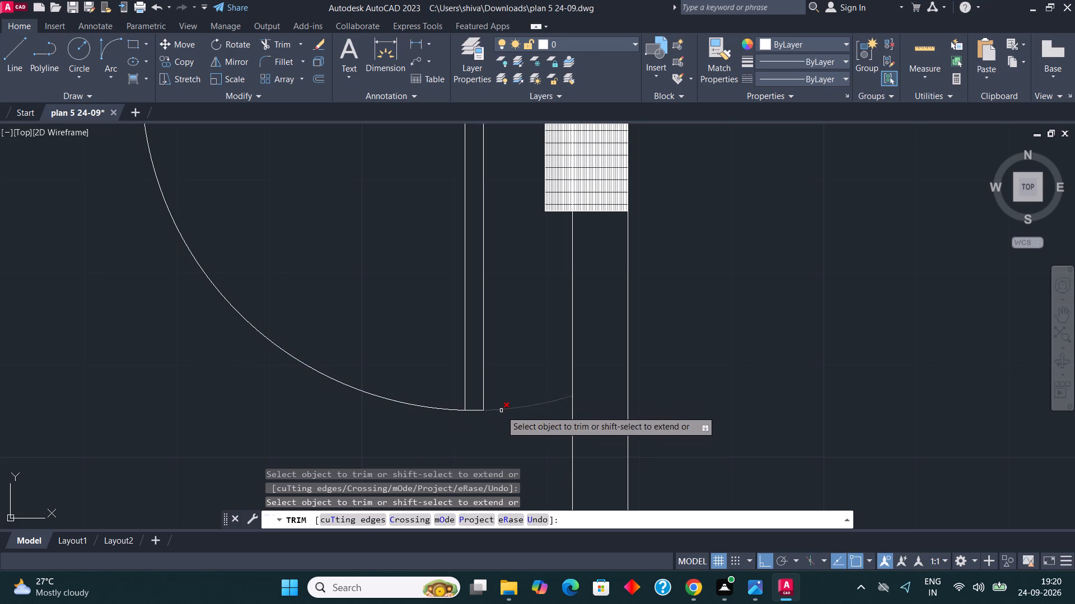
{"action": "left_click", "coordinate": [501, 410]}
{"action": "scroll", "coordinate": [497, 485], "scroll_direction": "down", "scroll_amount": 2}
{"action": "scroll", "coordinate": [499, 435], "scroll_direction": "down", "scroll_amount": 3}
{"action": "scroll", "coordinate": [499, 331], "scroll_direction": "up", "scroll_amount": 2}
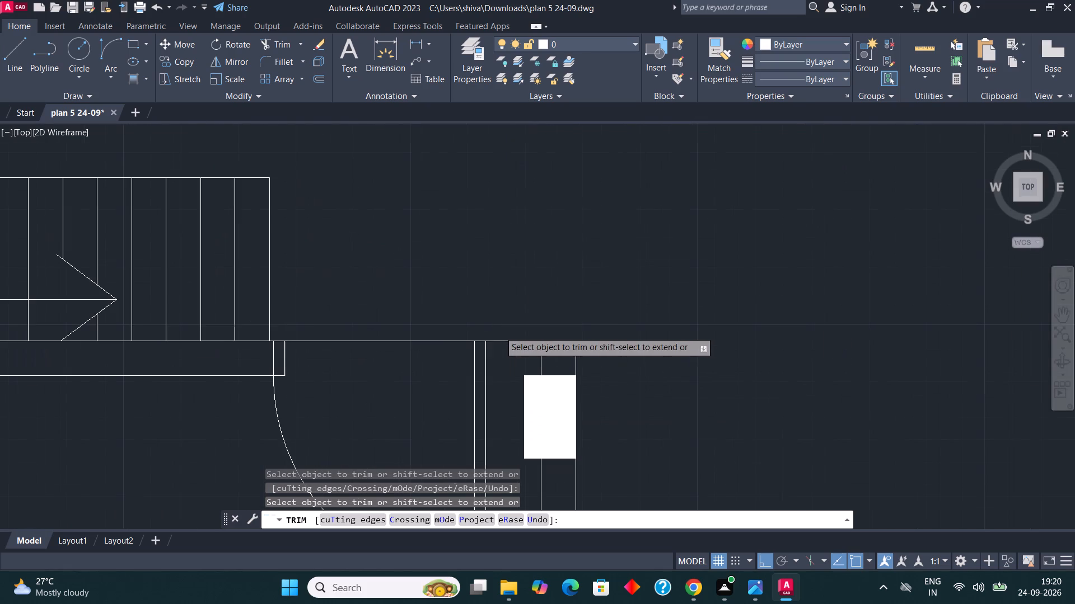
{"action": "scroll", "coordinate": [516, 333], "scroll_direction": "down", "scroll_amount": 1}
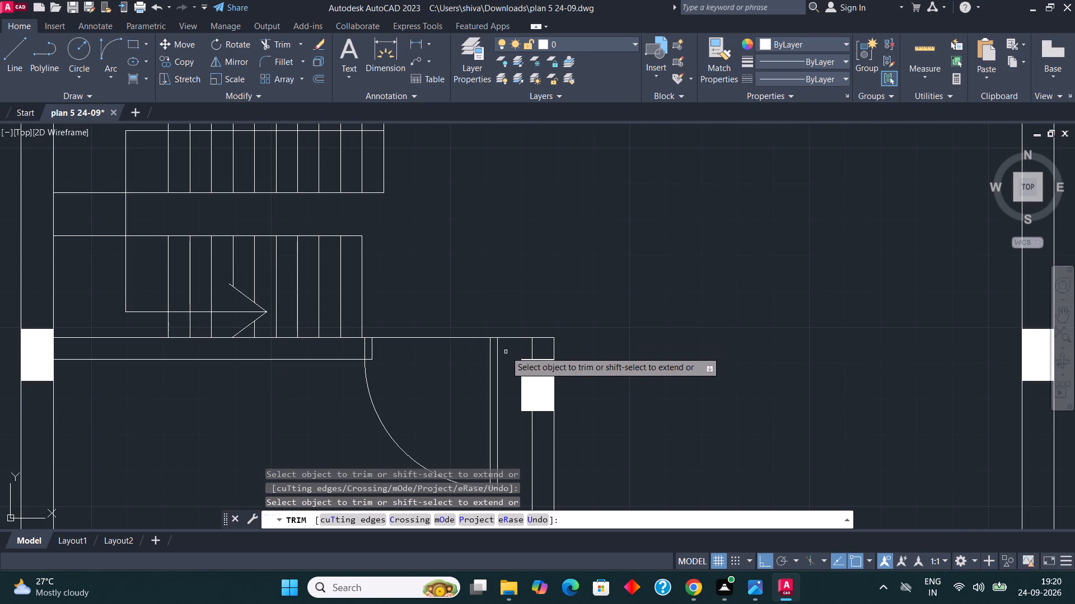
{"action": "scroll", "coordinate": [539, 357], "scroll_direction": "up", "scroll_amount": 2}
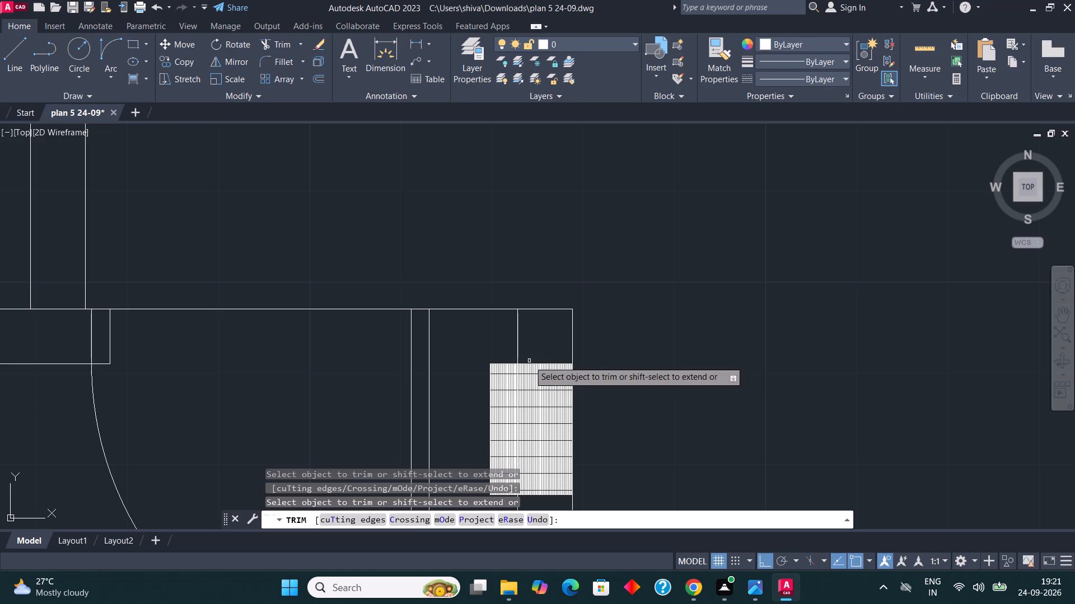
{"action": "key", "text": "Escape"}
{"action": "key", "text": "Escape"}
{"action": "key", "text": "Escape"}
Draw a horizontal line about 1'-4" from the upper outer corner of the column beside the door to between the leaf lines.
{"action": "key", "text": "l"}
{"action": "key", "text": "Return"}
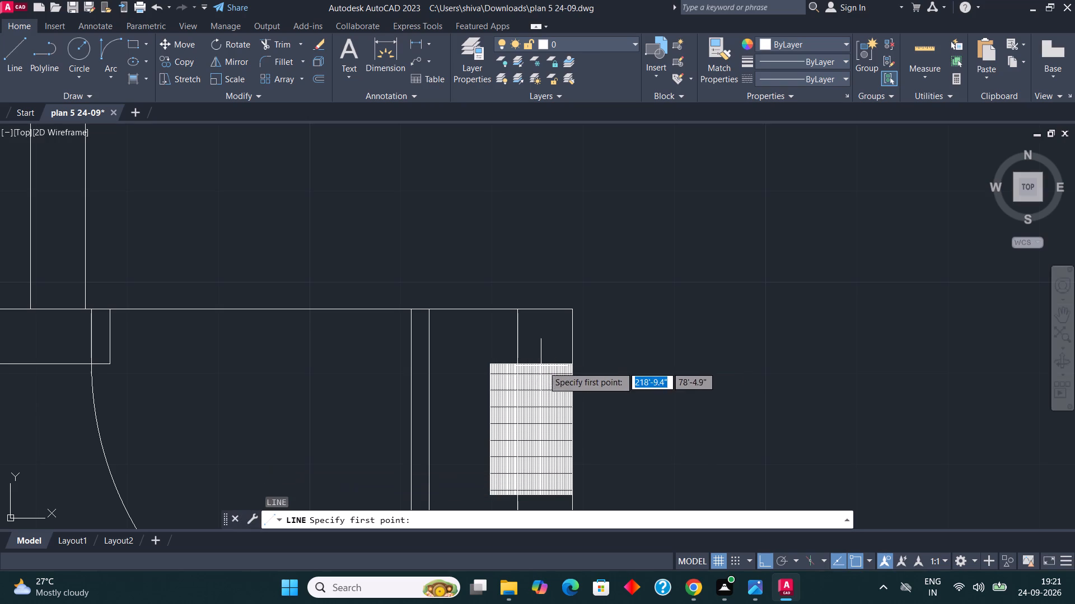
{"action": "left_click", "coordinate": [566, 366]}
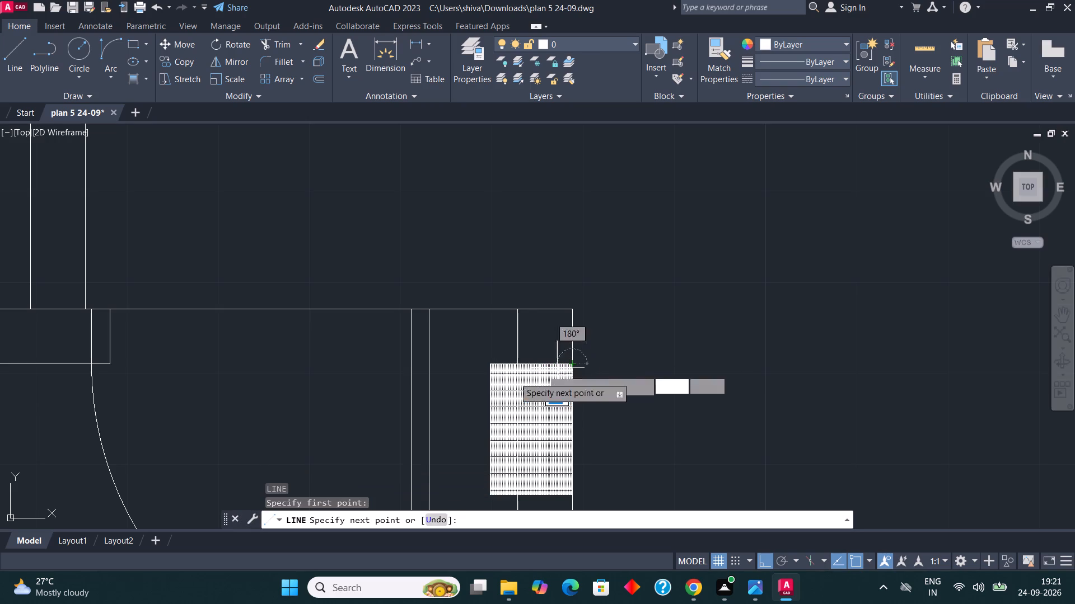
{"action": "scroll", "coordinate": [400, 352], "scroll_direction": "up", "scroll_amount": 2}
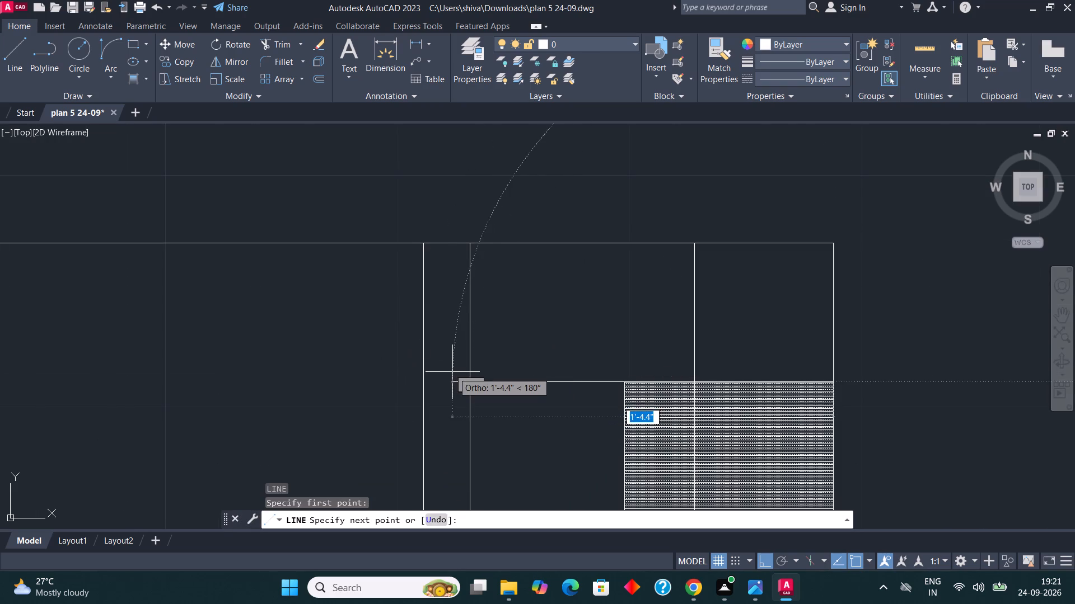
{"action": "left_click", "coordinate": [452, 372]}
{"action": "key", "text": "Escape"}
{"action": "key", "text": "Escape"}
Trim the horizontal line's overshoot inside the door leaf and the inner vertical partition line above the column.
{"action": "type", "text": "TR"}
{"action": "key", "text": "Return"}
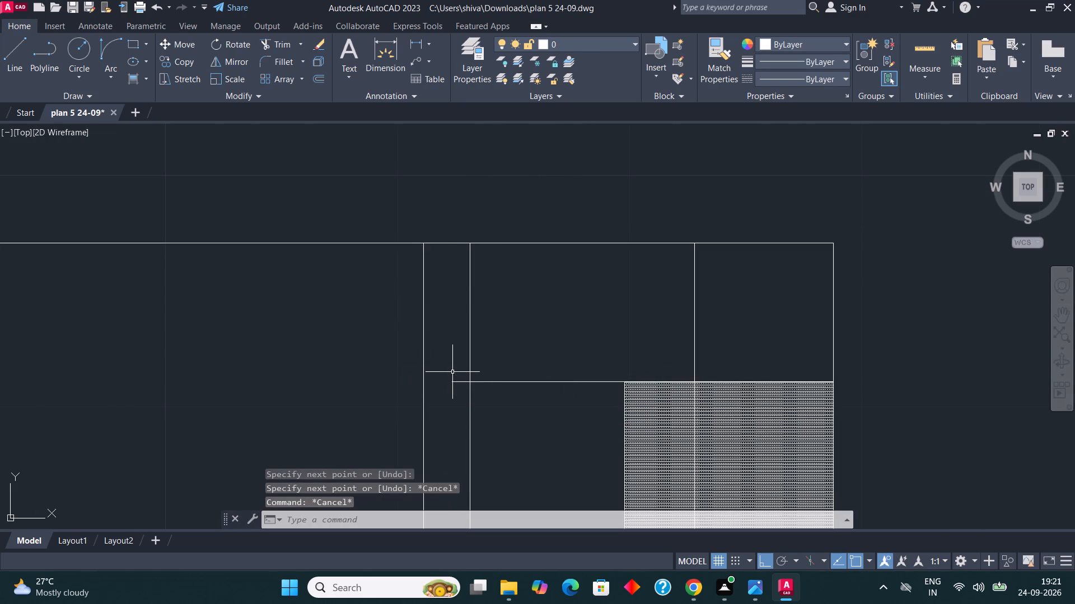
{"action": "left_click", "coordinate": [462, 381]}
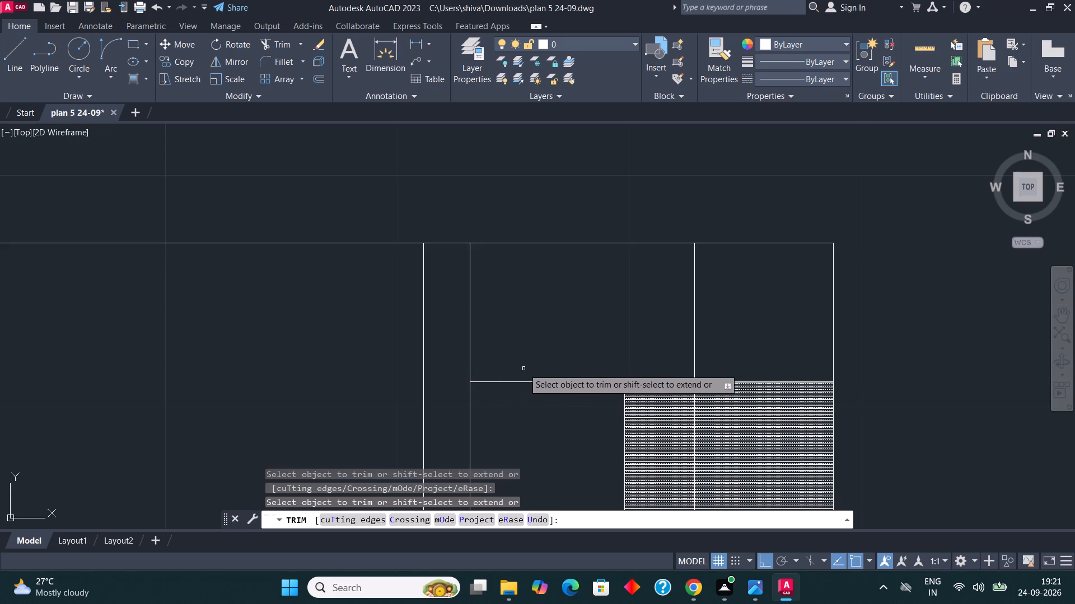
{"action": "scroll", "coordinate": [619, 336], "scroll_direction": "down", "scroll_amount": 1}
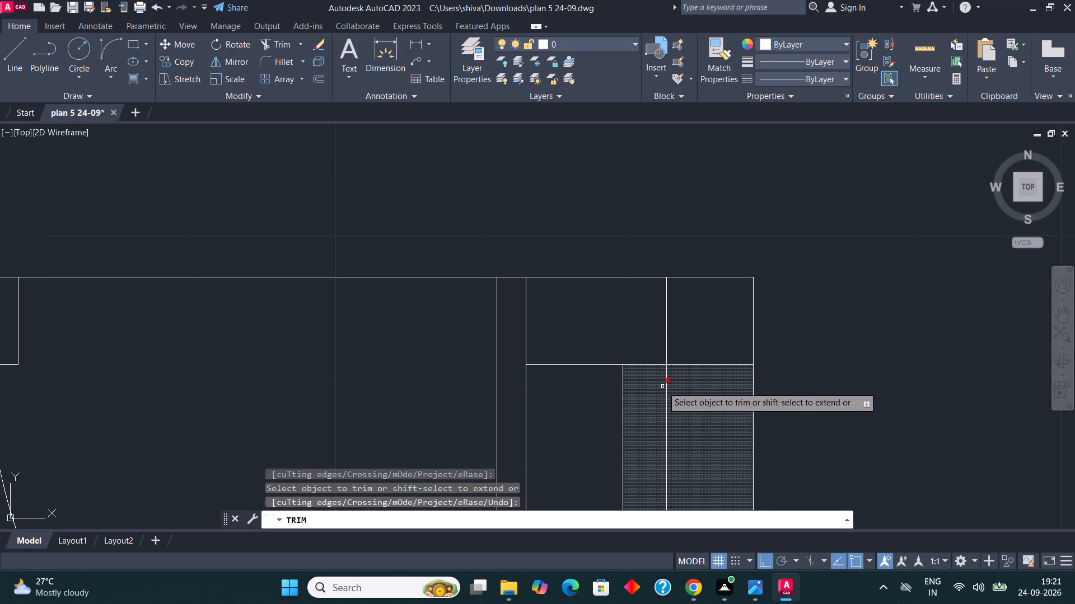
{"action": "left_click", "coordinate": [666, 317]}
{"action": "scroll", "coordinate": [676, 309], "scroll_direction": "down", "scroll_amount": 4}
{"action": "scroll", "coordinate": [751, 302], "scroll_direction": "down", "scroll_amount": 1}
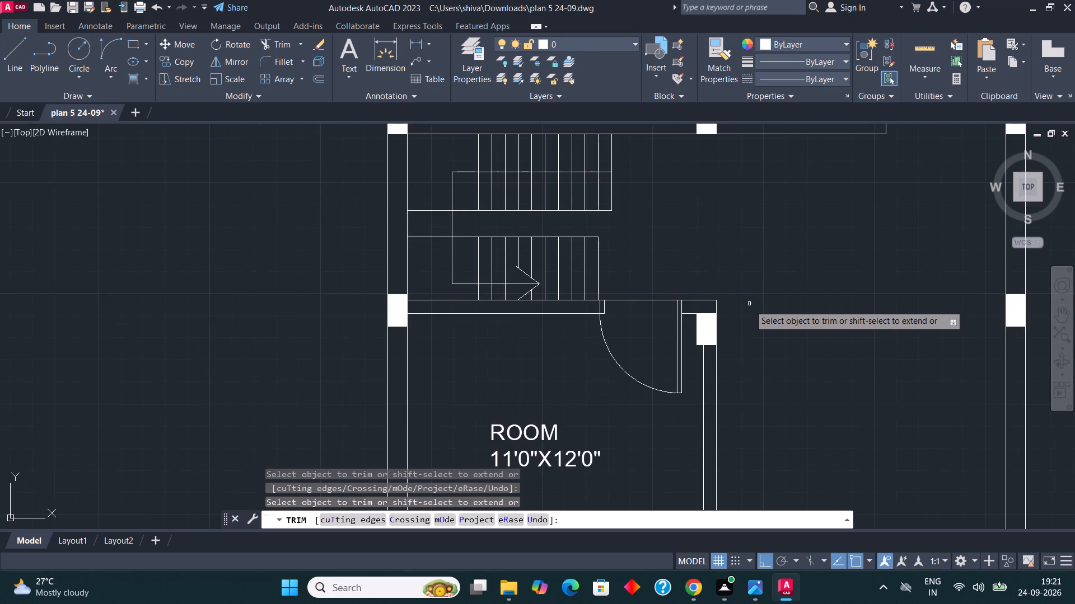
{"action": "scroll", "coordinate": [754, 312], "scroll_direction": "down", "scroll_amount": 1}
{"action": "key", "text": "Escape"}
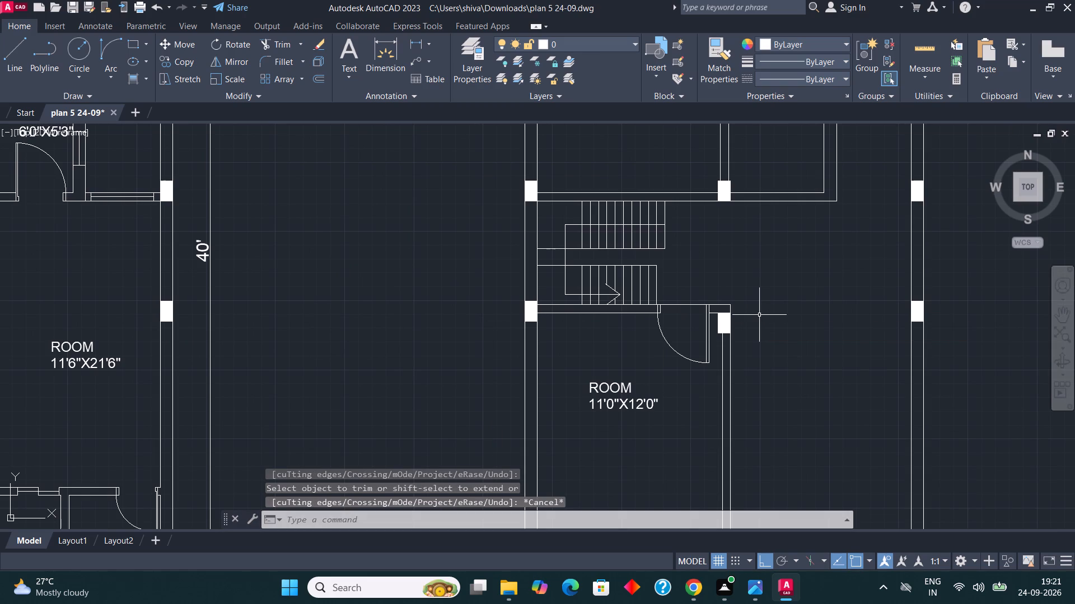
Trim away the horizontal wall line across the door opening of the 11'0"X12'0" room.
{"action": "key", "text": "space"}
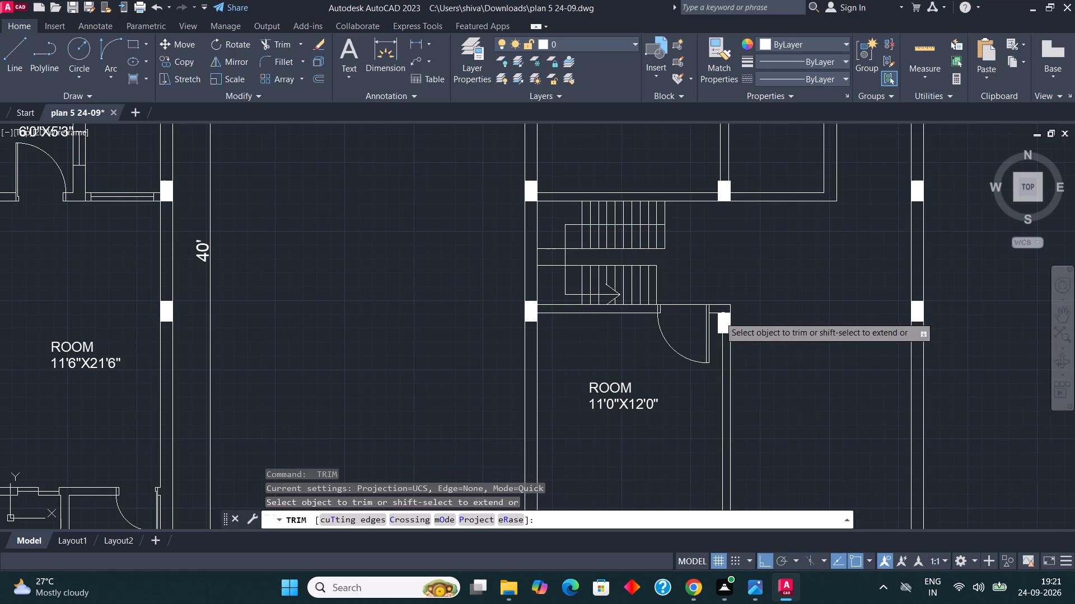
{"action": "scroll", "coordinate": [674, 318], "scroll_direction": "up", "scroll_amount": 1}
{"action": "left_click", "coordinate": [691, 296]}
{"action": "scroll", "coordinate": [699, 270], "scroll_direction": "down", "scroll_amount": 2}
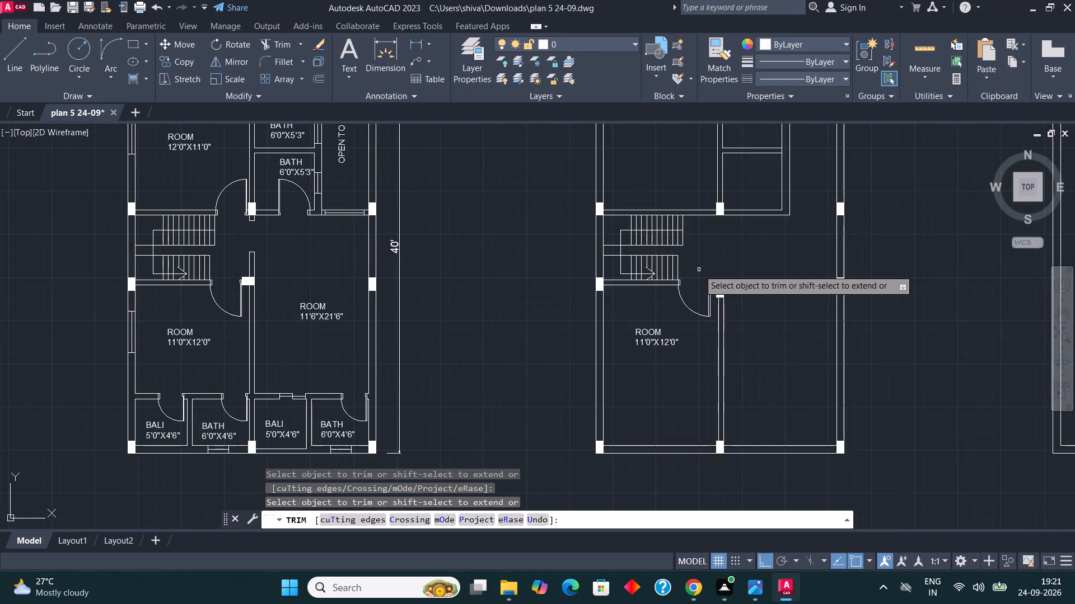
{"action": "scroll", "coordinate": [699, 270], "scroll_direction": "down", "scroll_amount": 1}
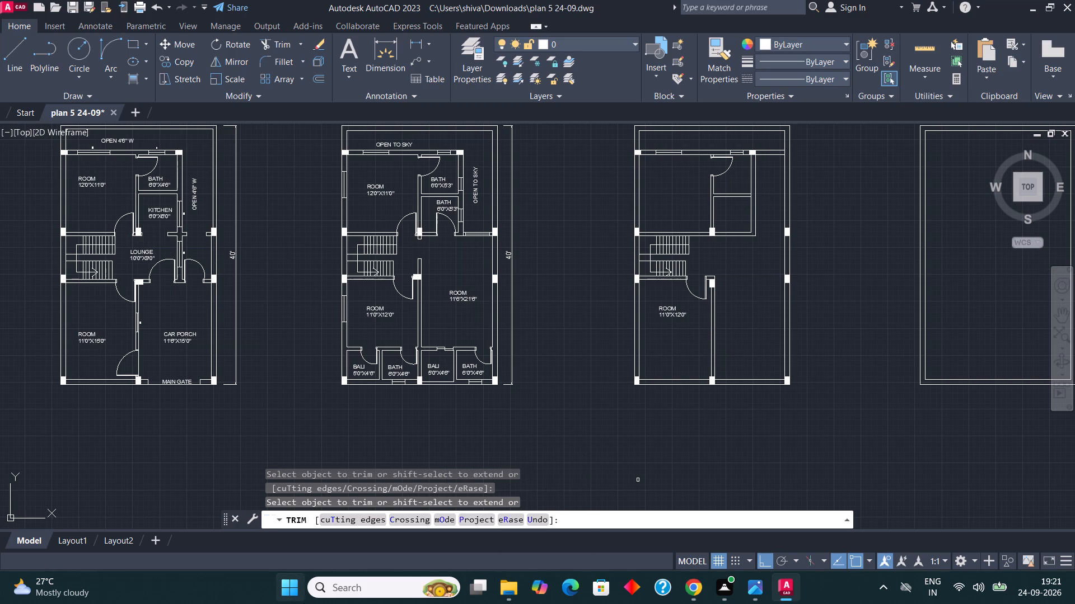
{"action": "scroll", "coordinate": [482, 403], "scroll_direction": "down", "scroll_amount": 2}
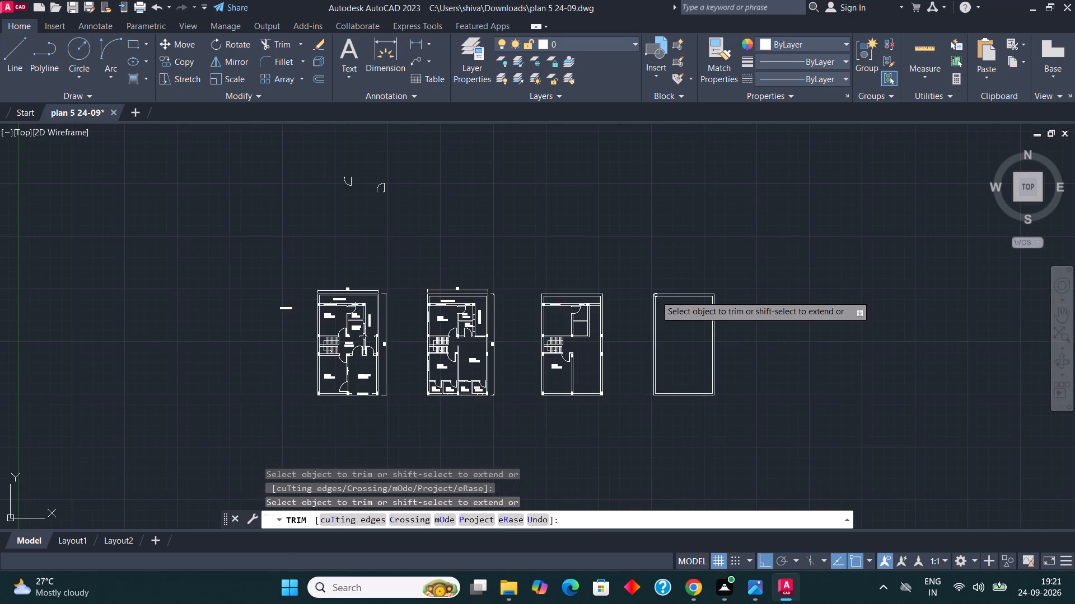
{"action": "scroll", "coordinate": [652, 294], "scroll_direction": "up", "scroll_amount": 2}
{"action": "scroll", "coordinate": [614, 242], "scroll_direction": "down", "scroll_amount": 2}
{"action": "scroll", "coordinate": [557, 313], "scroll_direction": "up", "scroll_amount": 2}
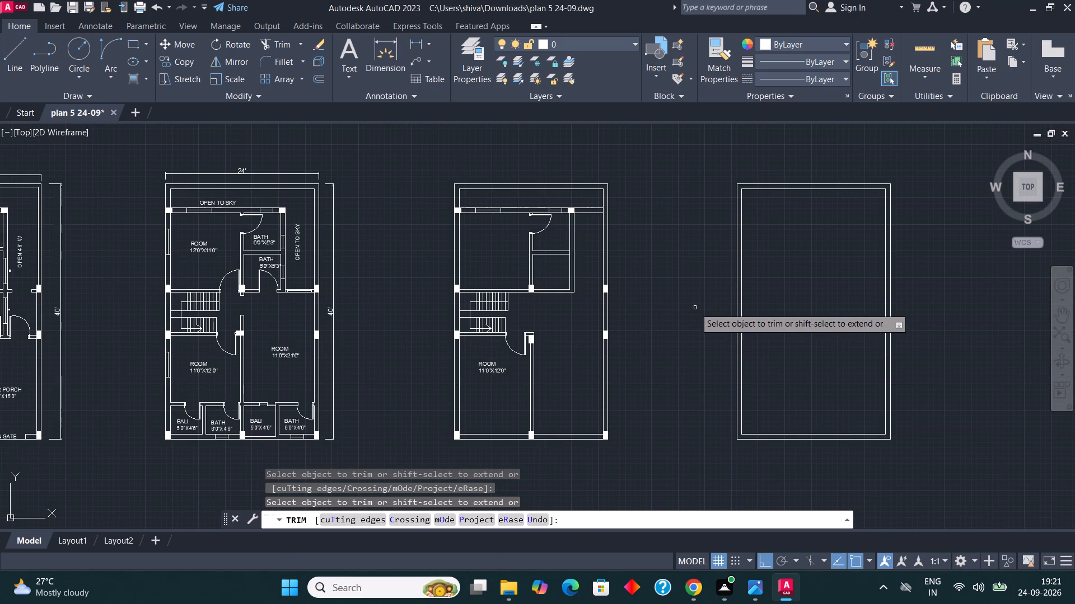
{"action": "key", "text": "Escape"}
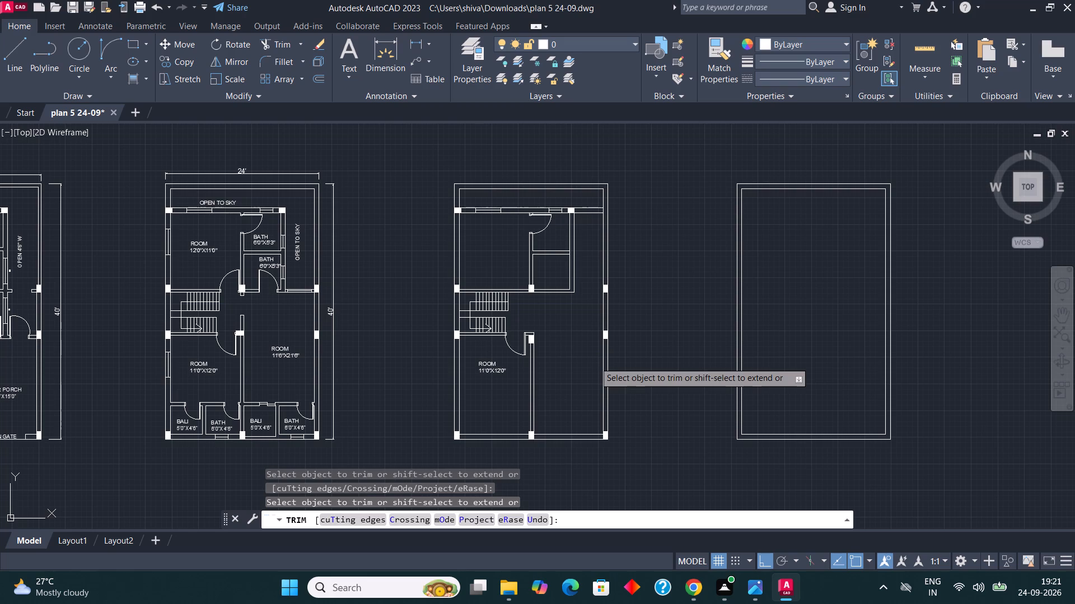
Offset the inner front wall lines of both lower bays 4'6" into the rooms, below the 11'0"X12'0" room label and beside it.
{"action": "key", "text": "Escape"}
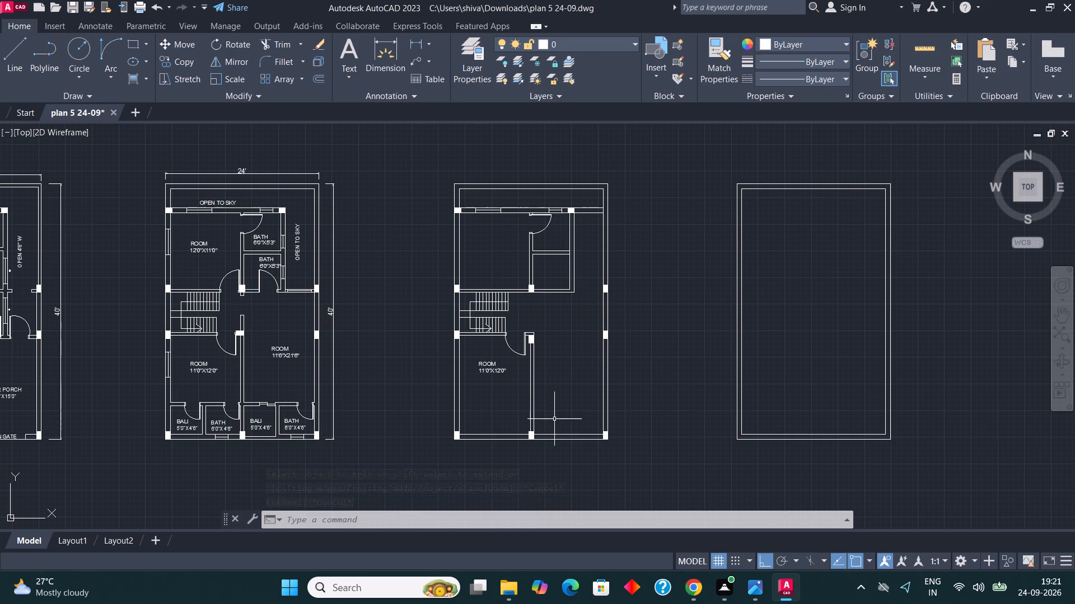
{"action": "scroll", "coordinate": [496, 424], "scroll_direction": "up", "scroll_amount": 2}
{"action": "left_click", "coordinate": [499, 456]}
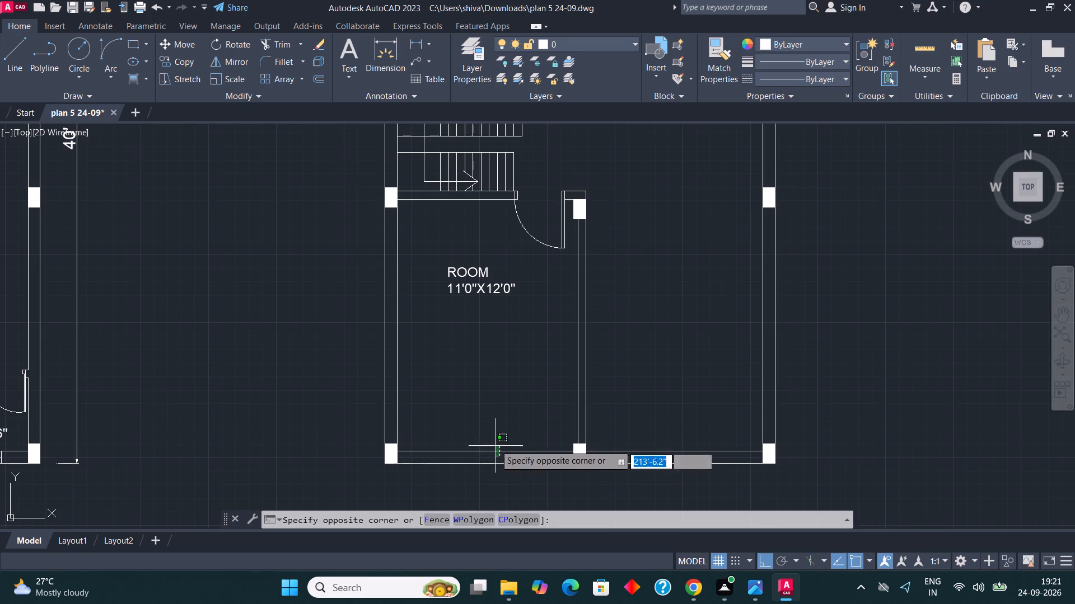
{"action": "left_click", "coordinate": [495, 445]}
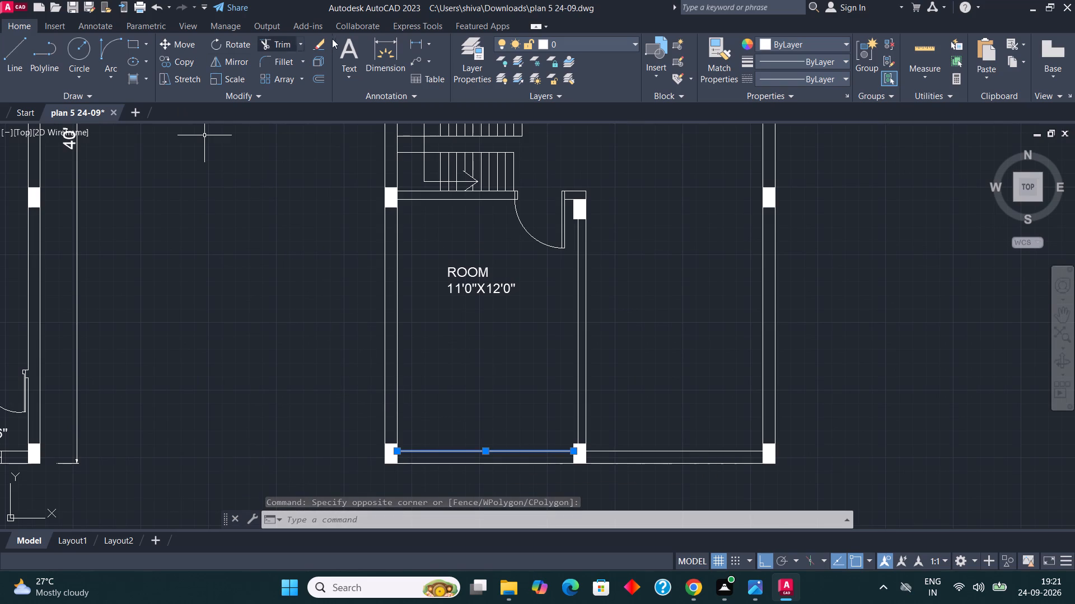
{"action": "left_click", "coordinate": [320, 73]}
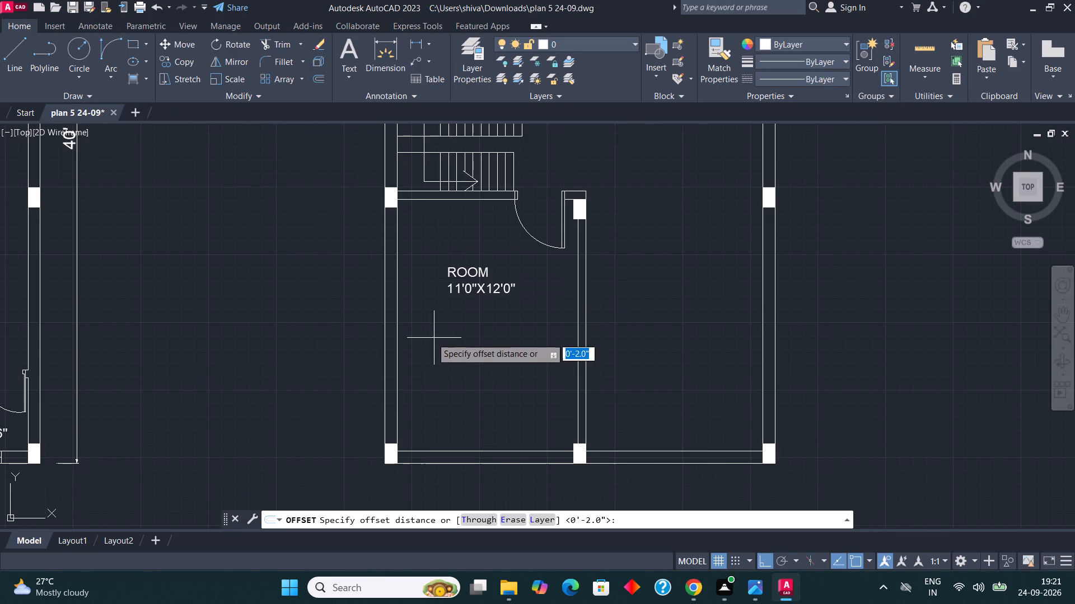
{"action": "key", "text": "4"}
{"action": "key", "text": "apostrophe"}
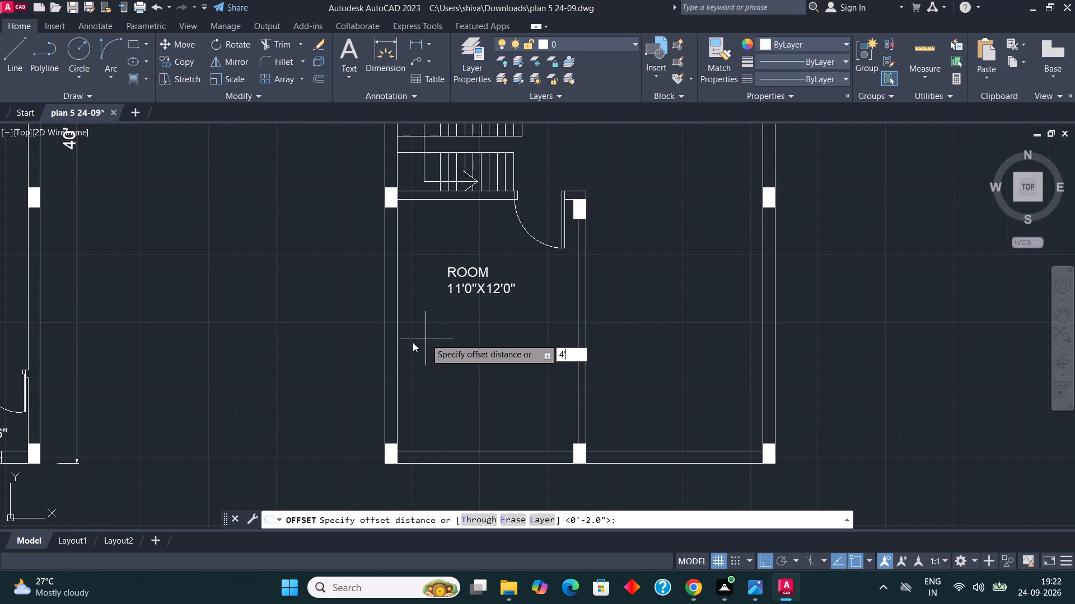
{"action": "key", "text": "6"}
{"action": "key", "text": "shift+quotedbl"}
{"action": "key", "text": "Return"}
{"action": "left_click", "coordinate": [426, 338]}
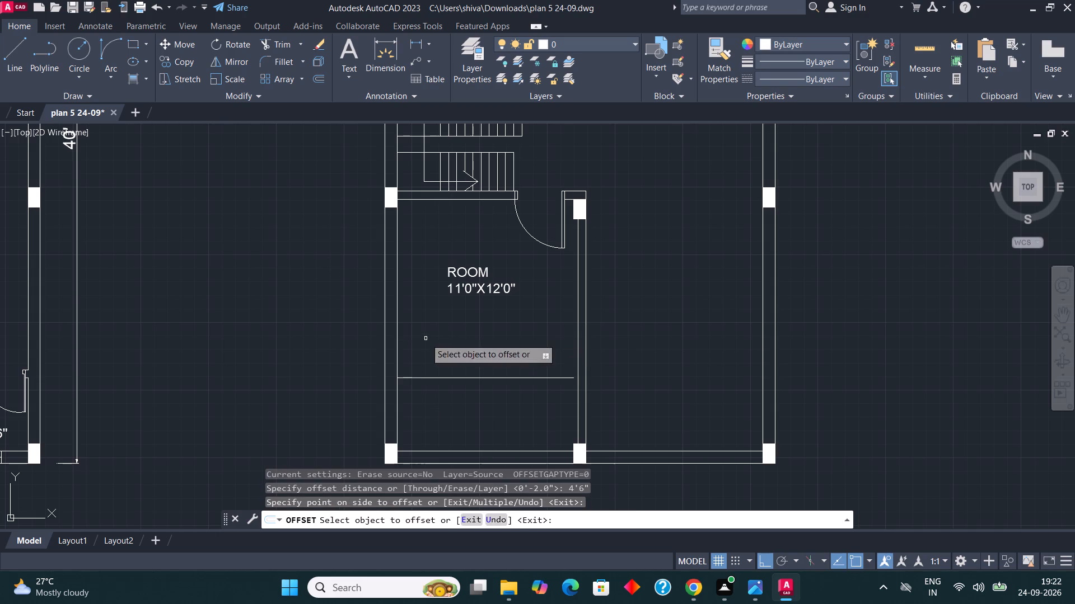
{"action": "left_click", "coordinate": [680, 452]}
{"action": "left_click", "coordinate": [697, 407]}
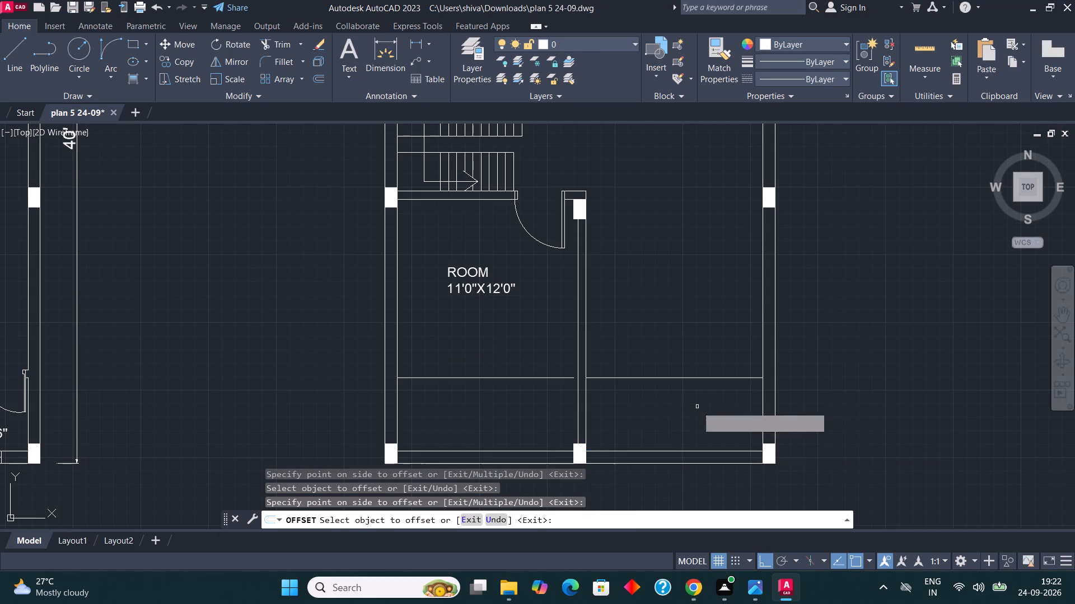
Offset both new horizontal lines 6" further into the rooms to give the cross walls their second face.
{"action": "scroll", "coordinate": [527, 384], "scroll_direction": "up", "scroll_amount": 2}
{"action": "left_click", "coordinate": [527, 370]}
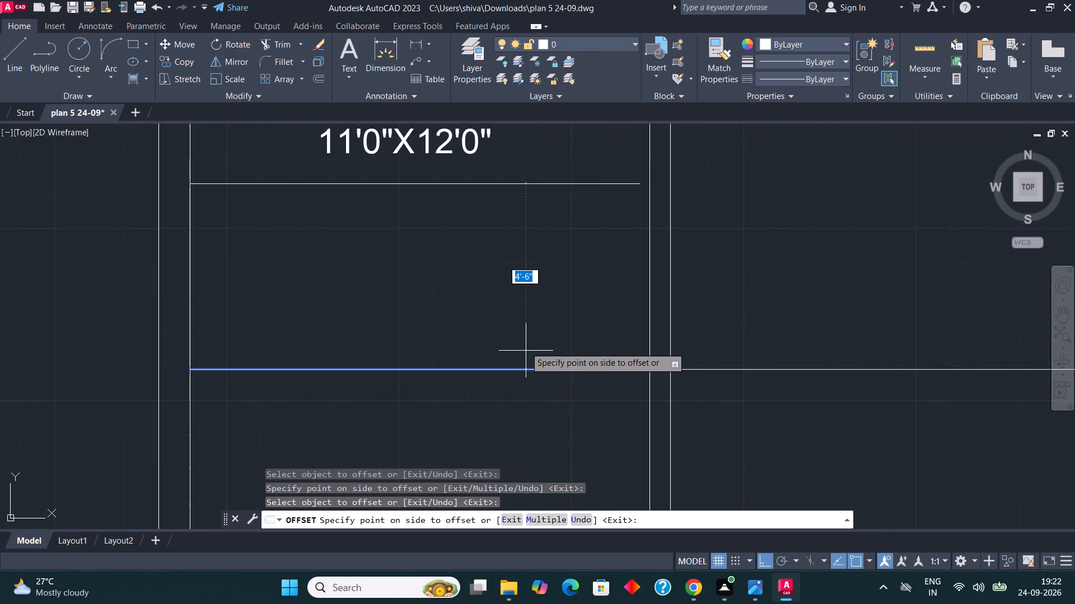
{"action": "key", "text": "6"}
{"action": "key", "text": "shift+quotedbl"}
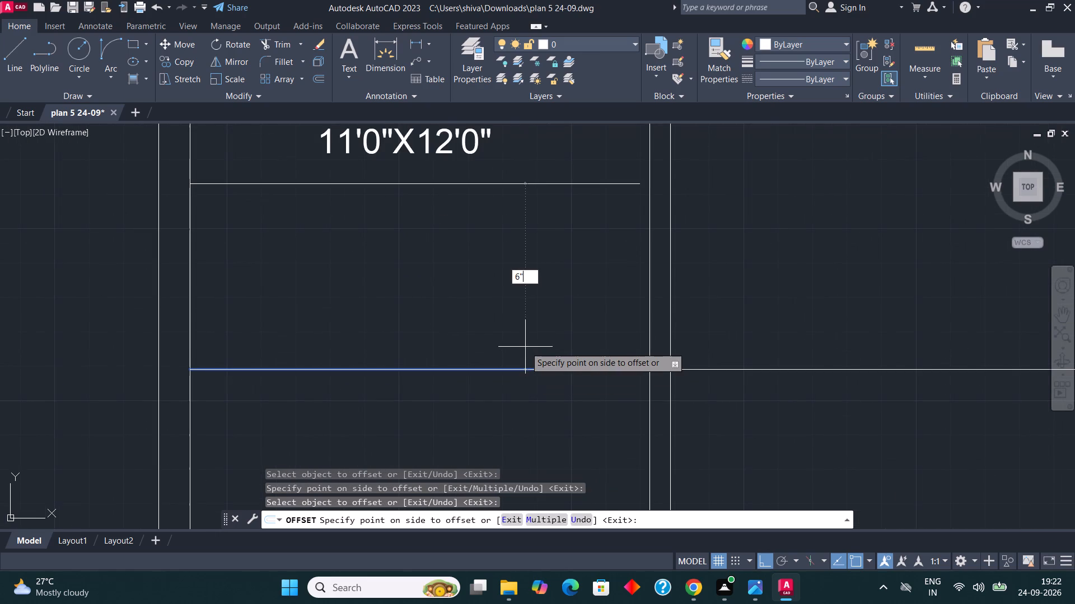
{"action": "key", "text": "Return"}
{"action": "scroll", "coordinate": [512, 352], "scroll_direction": "down", "scroll_amount": 3}
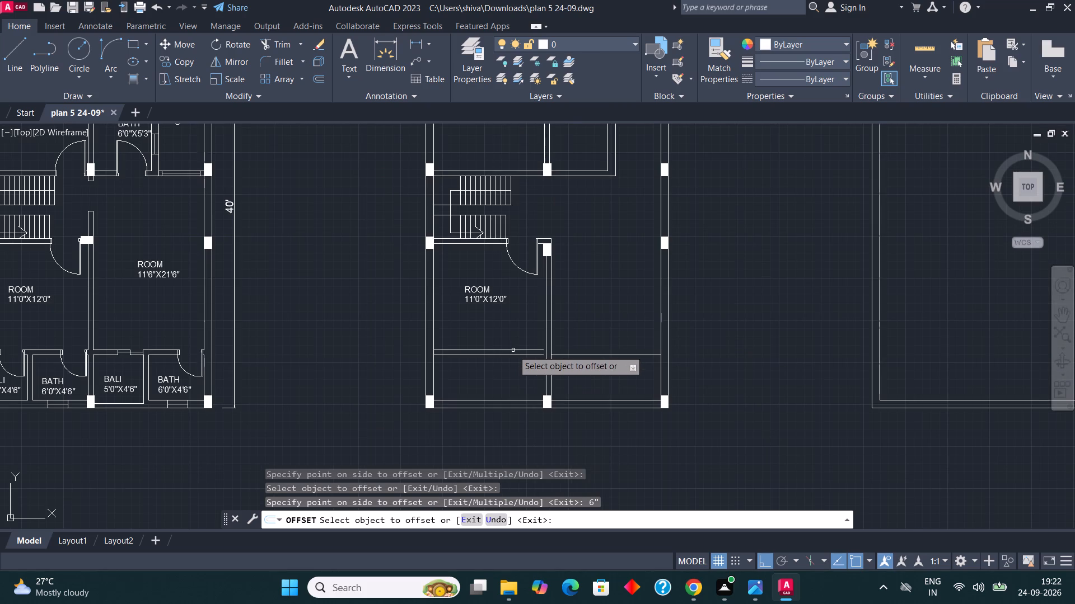
{"action": "scroll", "coordinate": [546, 354], "scroll_direction": "up", "scroll_amount": 2}
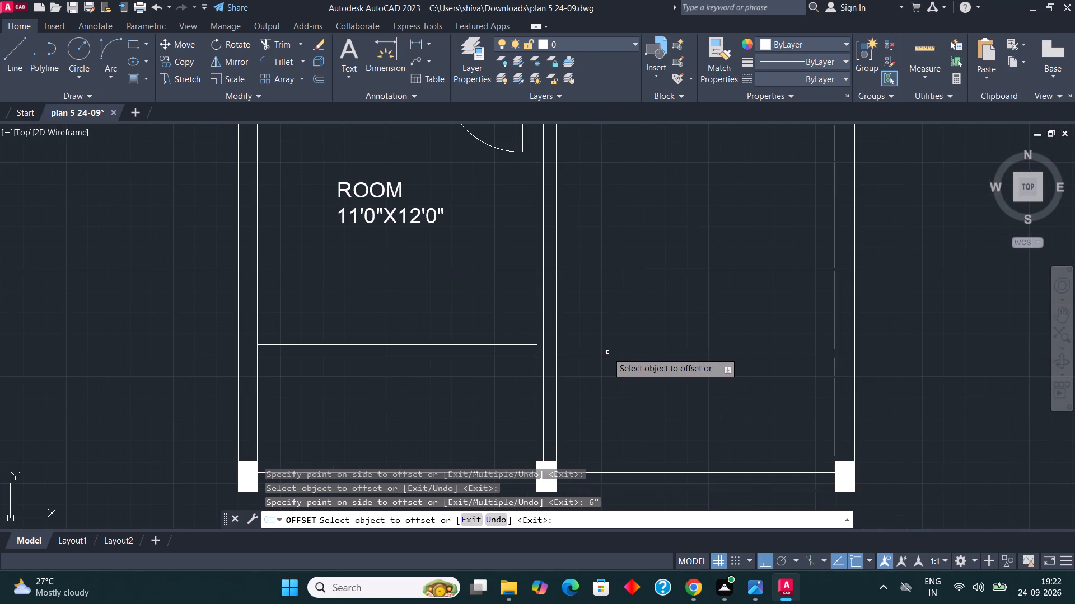
{"action": "left_click", "coordinate": [610, 358]}
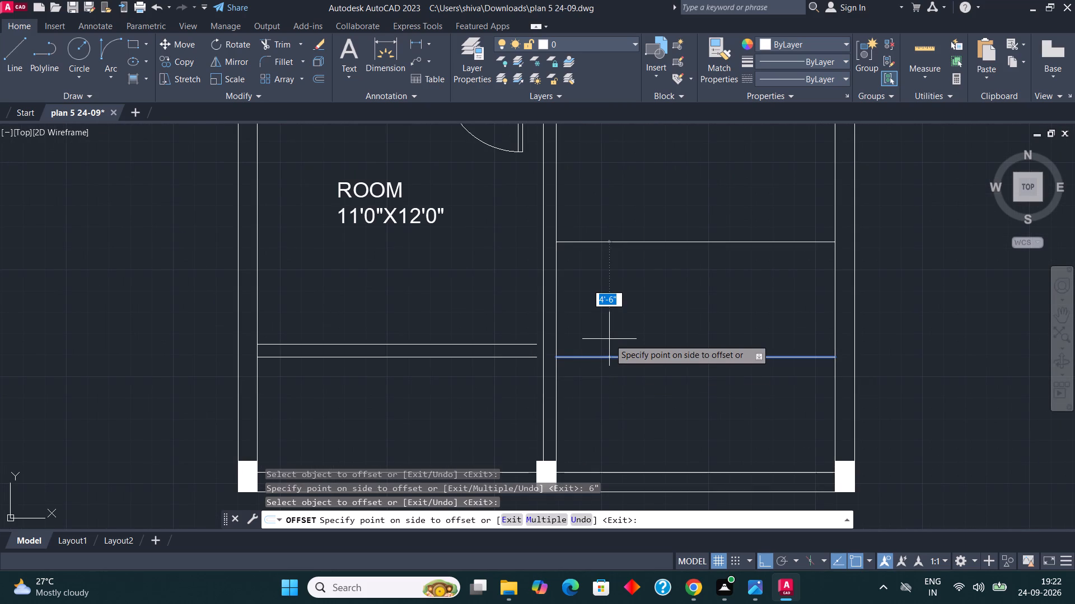
{"action": "key", "text": "6"}
{"action": "key", "text": "shift+quotedbl"}
{"action": "key", "text": "Return"}
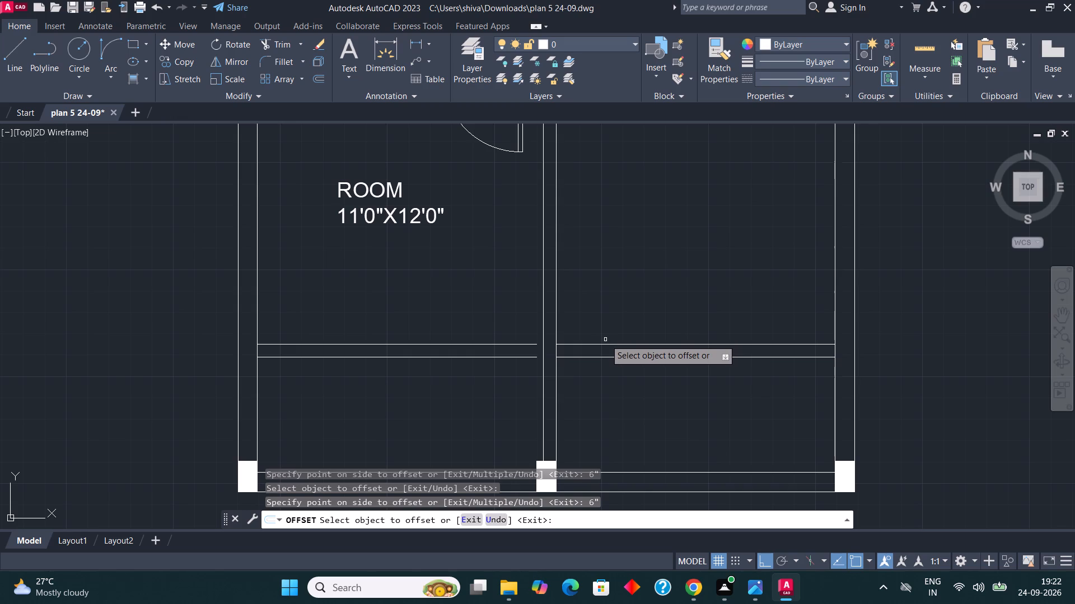
{"action": "key", "text": "Escape"}
{"action": "key", "text": "Escape"}
Extend both cross wall lines in the 11'0"X12'0" room to meet the central vertical partition.
{"action": "type", "text": "EX"}
{"action": "key", "text": "Return"}
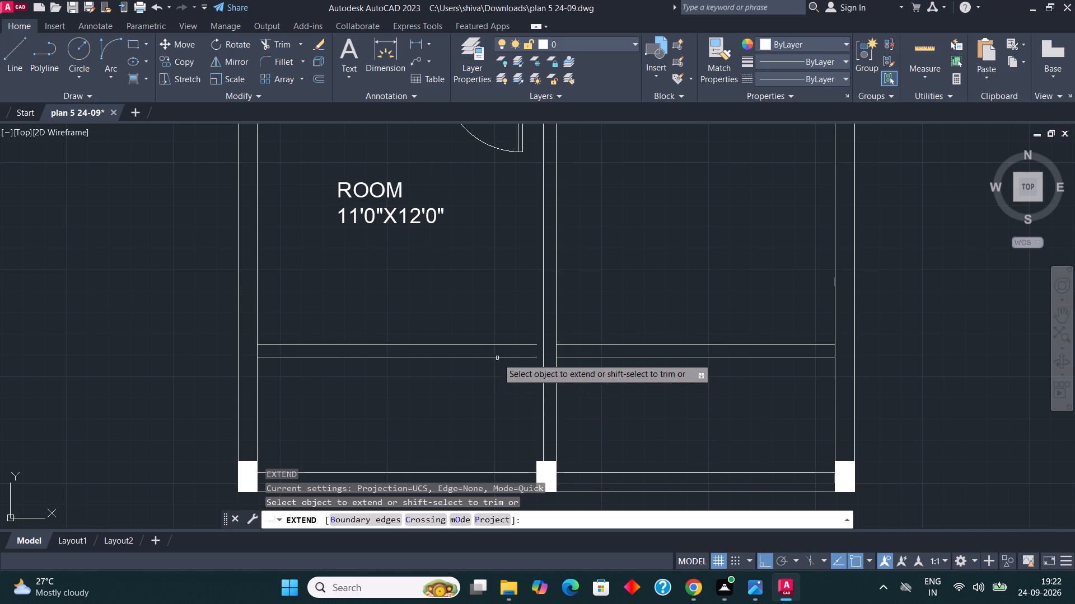
{"action": "left_click", "coordinate": [501, 308]}
{"action": "left_click", "coordinate": [508, 385]}
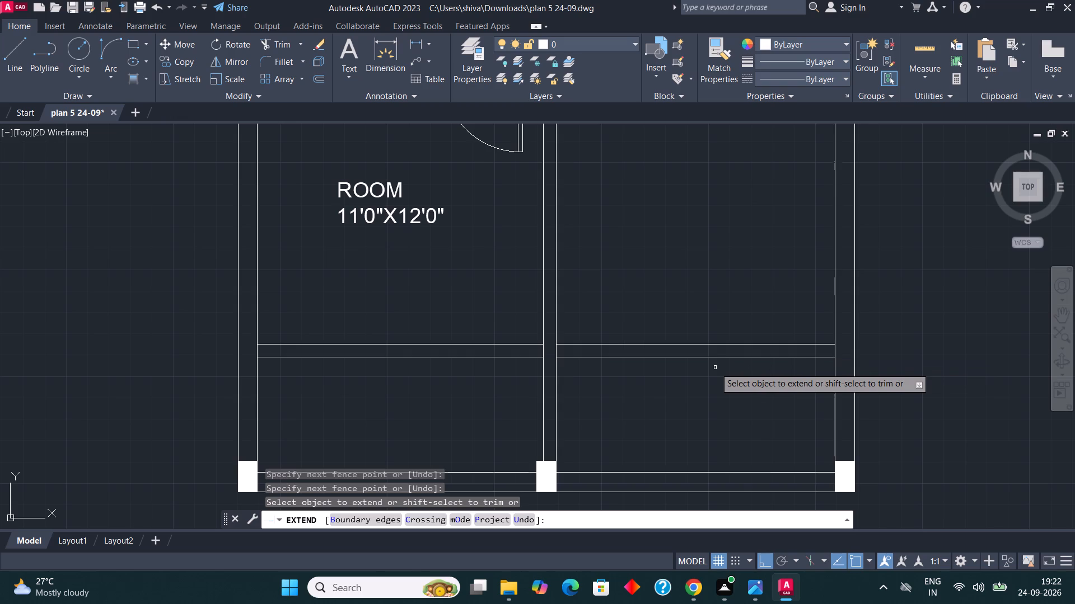
{"action": "scroll", "coordinate": [667, 322], "scroll_direction": "down", "scroll_amount": 2}
{"action": "scroll", "coordinate": [554, 345], "scroll_direction": "up", "scroll_amount": 2}
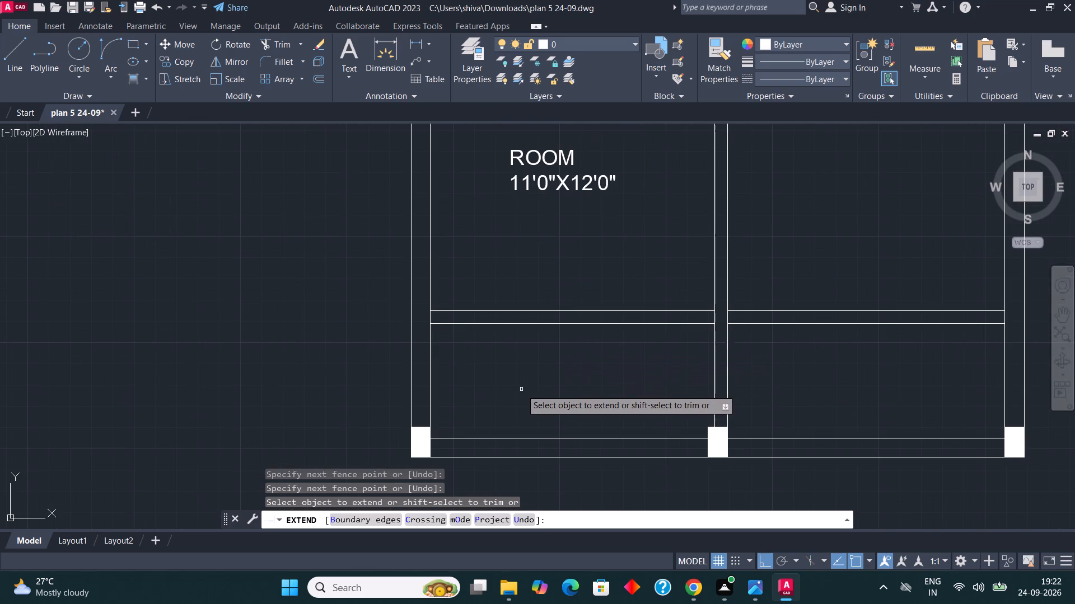
{"action": "key", "text": "Escape"}
{"action": "key", "text": "Escape"}
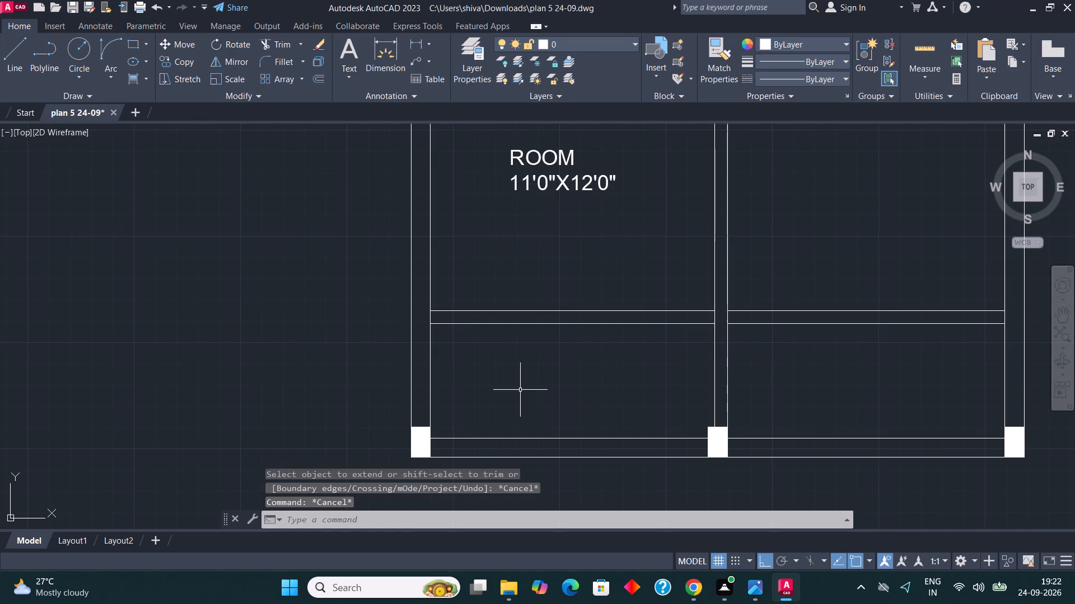
Trim the outer side wall's inner line and both central partition lines where they cross the 6" cross wall.
{"action": "type", "text": "TR"}
{"action": "key", "text": "Return"}
{"action": "scroll", "coordinate": [416, 328], "scroll_direction": "up", "scroll_amount": 1}
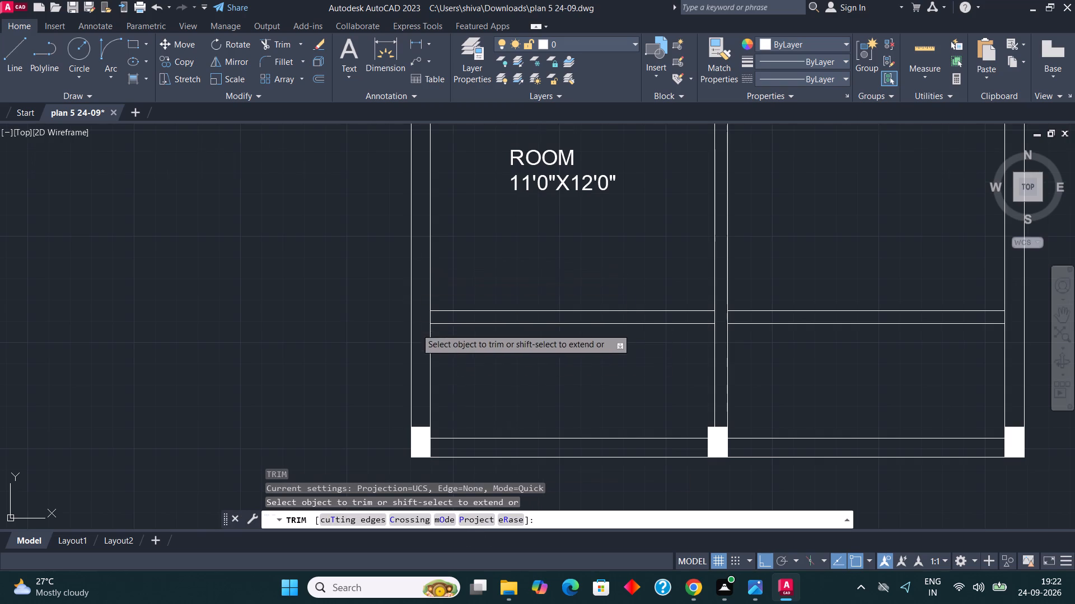
{"action": "scroll", "coordinate": [418, 327], "scroll_direction": "up", "scroll_amount": 1}
{"action": "left_click", "coordinate": [441, 301]}
{"action": "scroll", "coordinate": [440, 310], "scroll_direction": "down", "scroll_amount": 3}
{"action": "scroll", "coordinate": [447, 383], "scroll_direction": "up", "scroll_amount": 2}
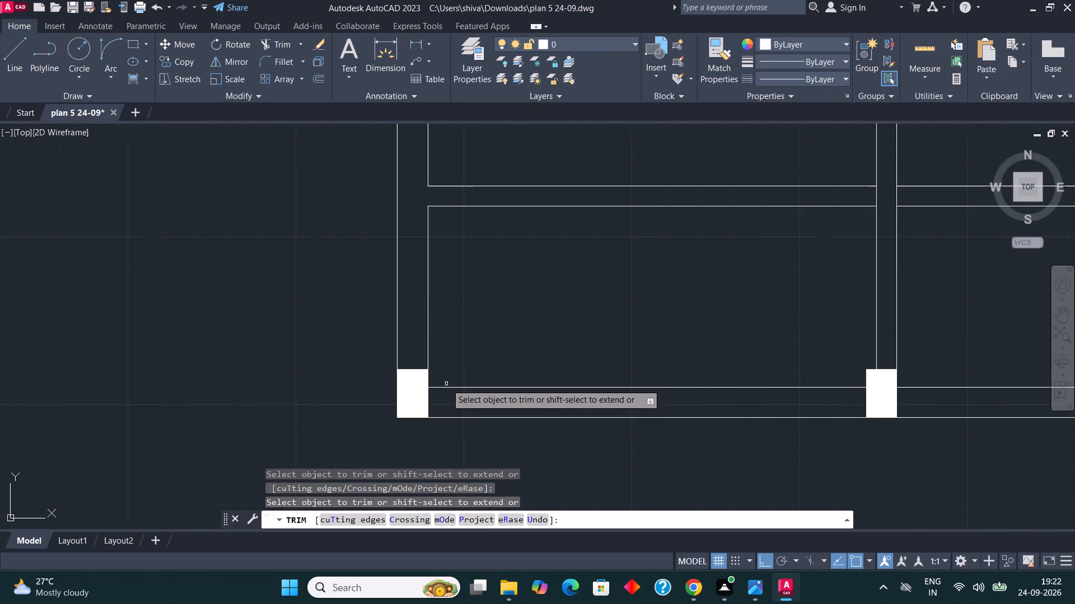
{"action": "scroll", "coordinate": [500, 313], "scroll_direction": "down", "scroll_amount": 1}
{"action": "scroll", "coordinate": [731, 253], "scroll_direction": "up", "scroll_amount": 1}
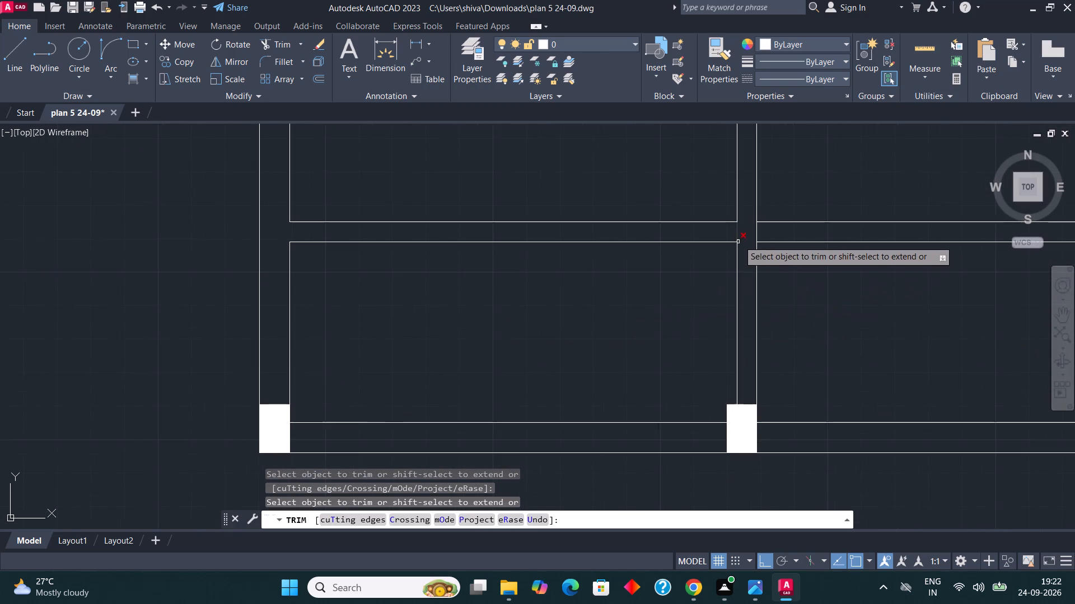
{"action": "left_click", "coordinate": [732, 233]}
{"action": "left_click", "coordinate": [746, 239]}
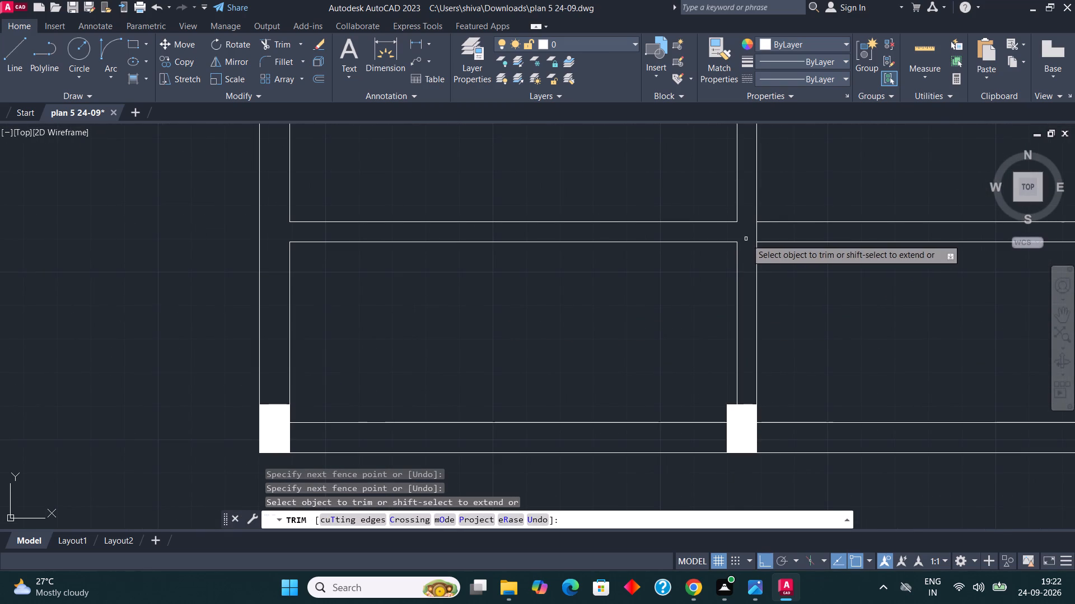
{"action": "left_click", "coordinate": [756, 237]}
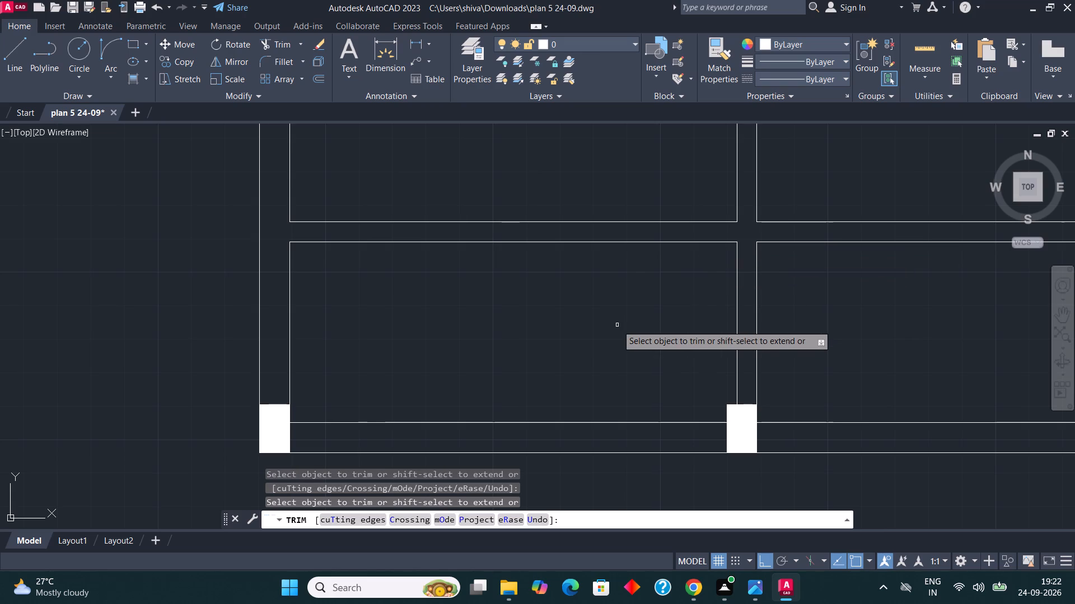
{"action": "key", "text": "Escape"}
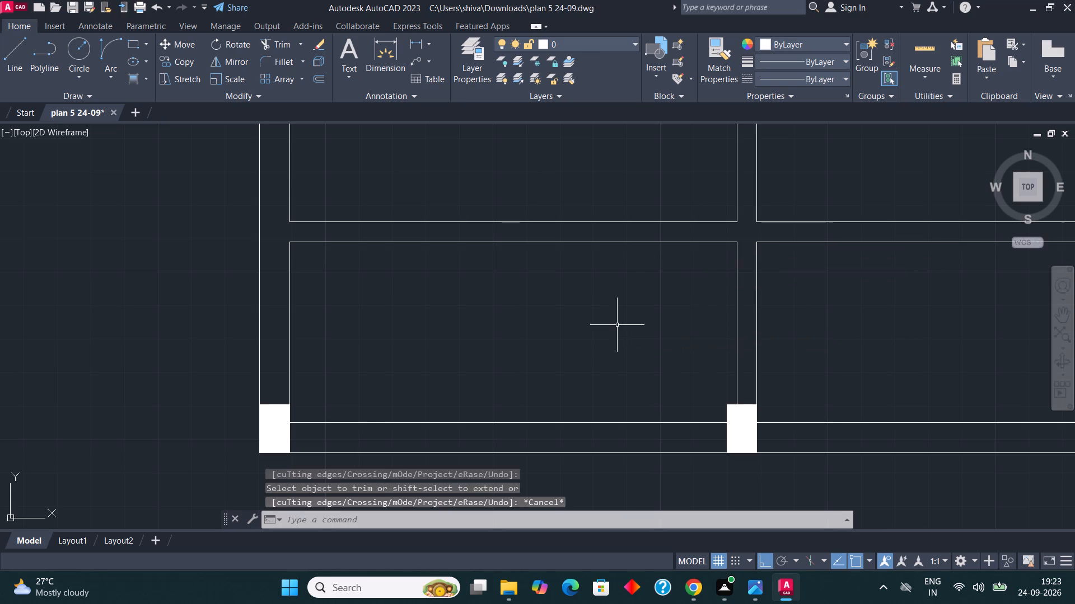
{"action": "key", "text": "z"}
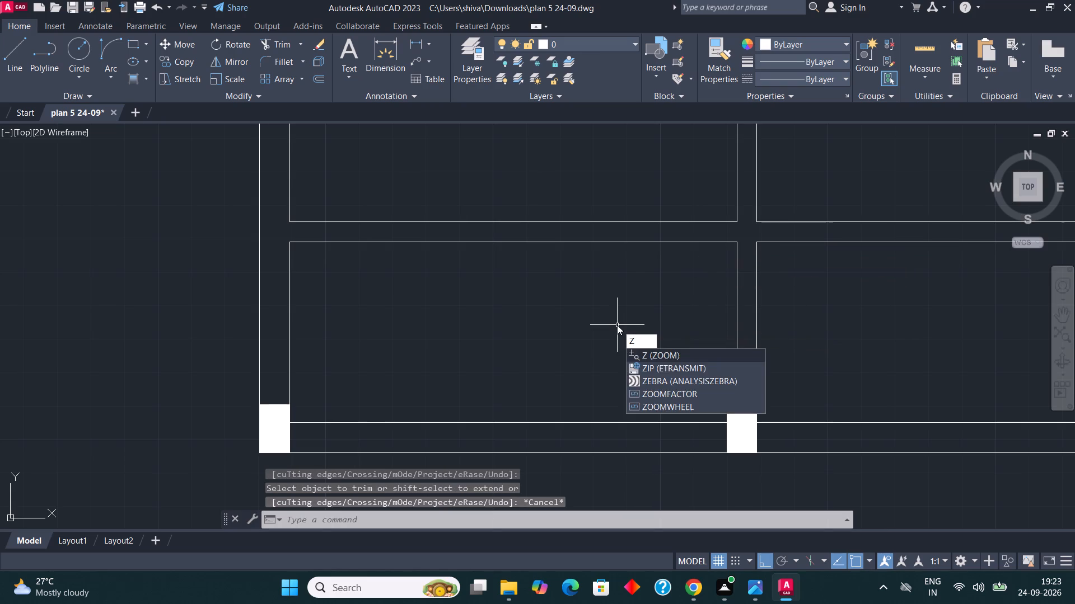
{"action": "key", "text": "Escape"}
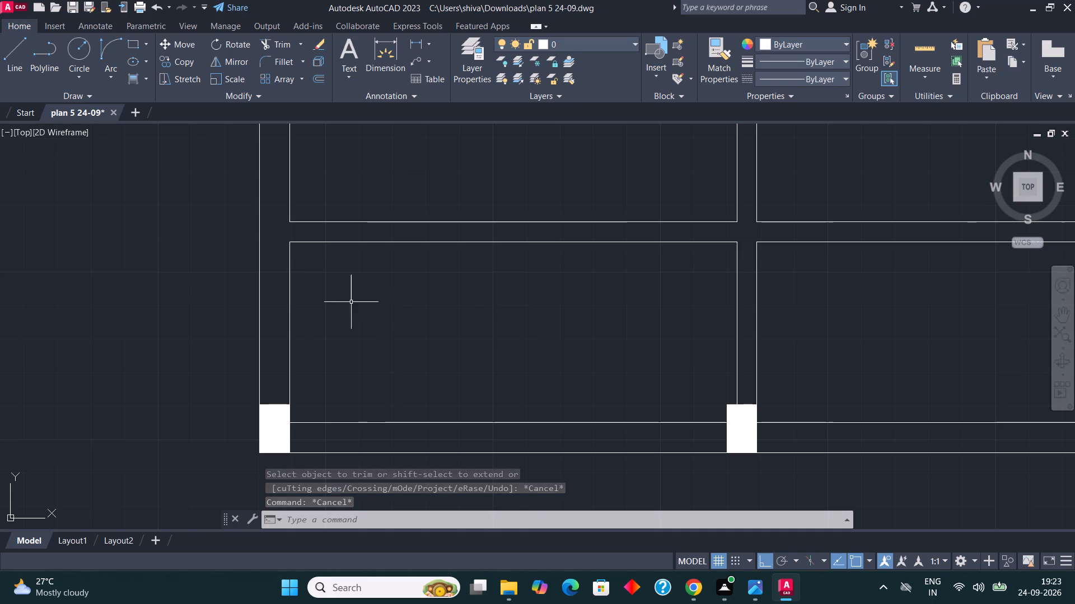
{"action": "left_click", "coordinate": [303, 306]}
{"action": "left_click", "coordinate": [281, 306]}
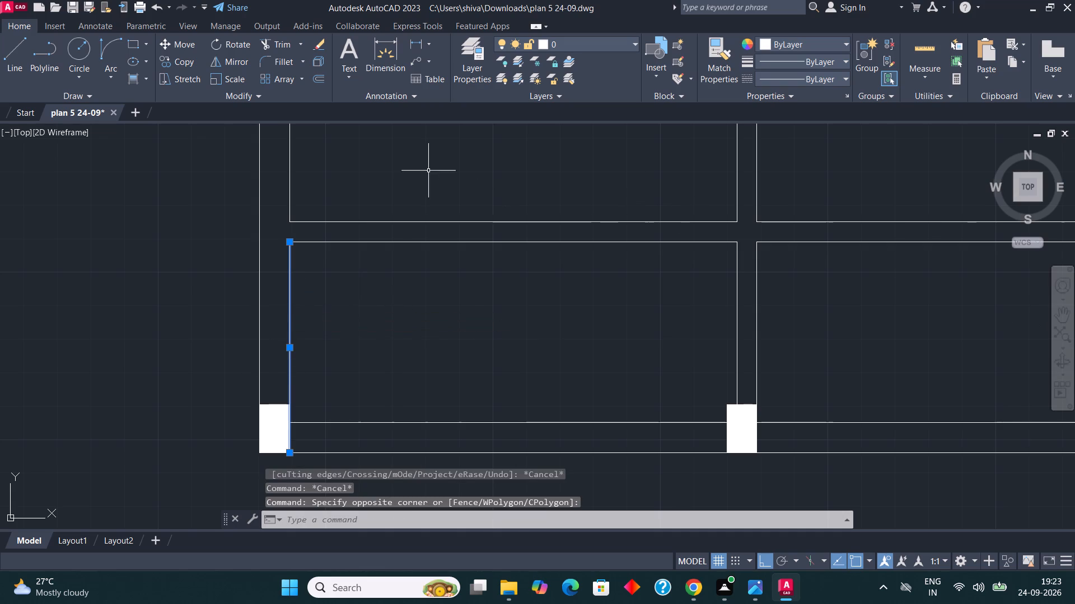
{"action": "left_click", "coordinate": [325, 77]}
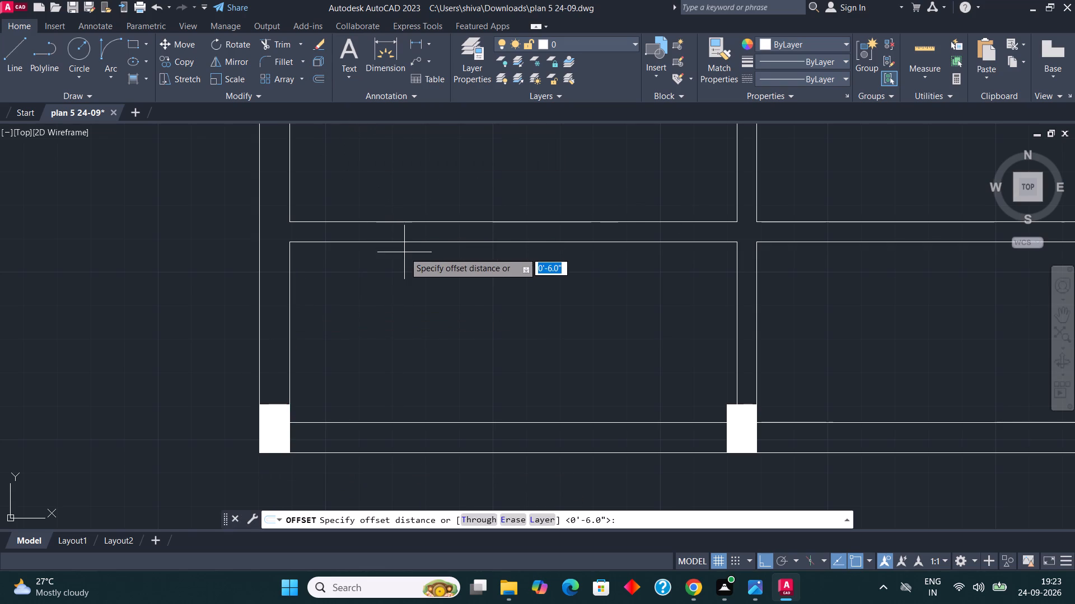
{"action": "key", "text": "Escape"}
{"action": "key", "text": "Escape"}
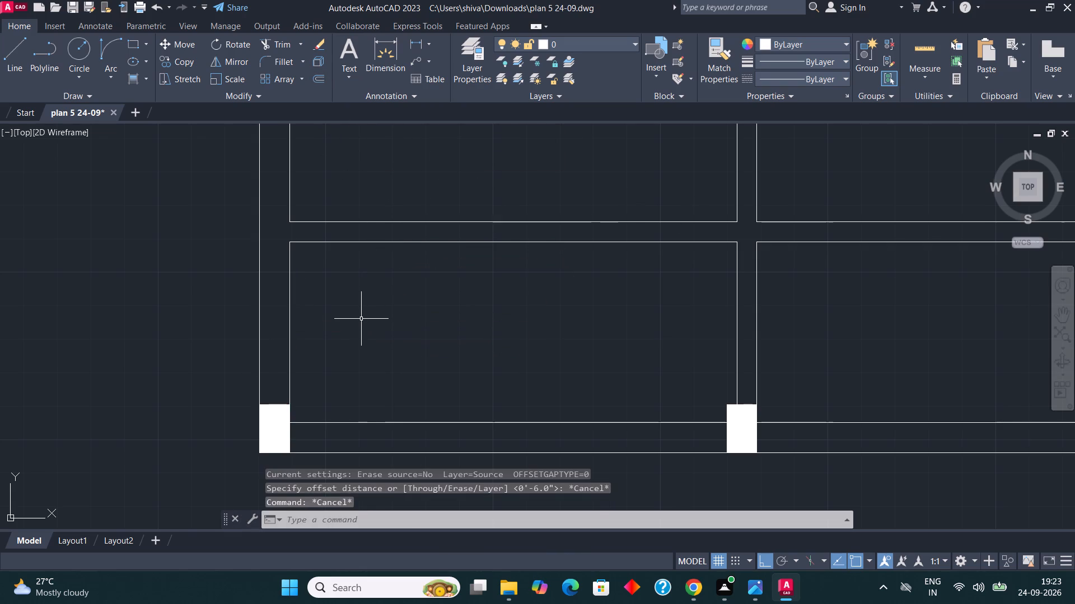
Offset the central partition's near face below the cross wall by 6' into the bay under the 11'0"X12'0" room.
{"action": "scroll", "coordinate": [741, 342], "scroll_direction": "up", "scroll_amount": 1}
{"action": "left_click", "coordinate": [740, 343]}
{"action": "left_click", "coordinate": [721, 346]}
{"action": "scroll", "coordinate": [709, 347], "scroll_direction": "down", "scroll_amount": 1}
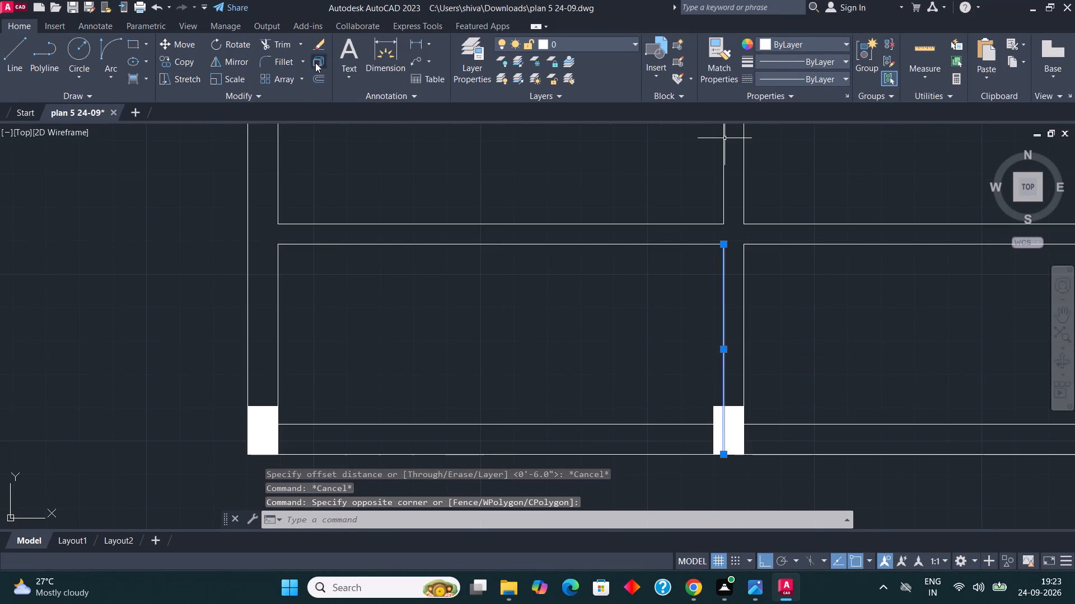
{"action": "left_click", "coordinate": [315, 82]}
{"action": "type", "text": "6'"}
{"action": "key", "text": "Return"}
{"action": "left_click", "coordinate": [440, 270]}
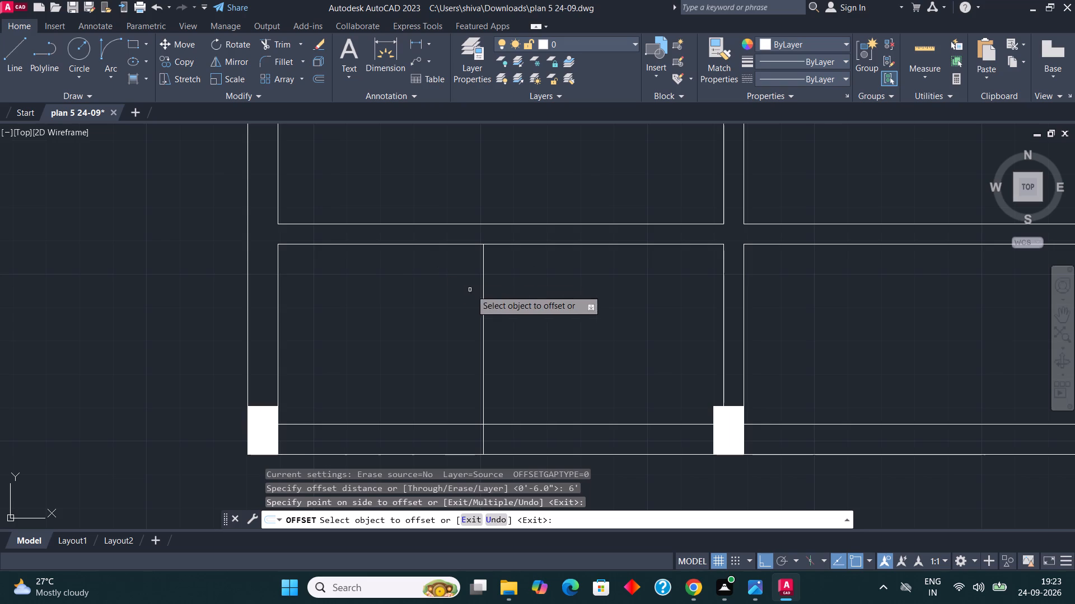
Offset the new partition line under the 11'0"X12'0" room by 4.5" towards the outer side wall for its second face.
{"action": "left_click", "coordinate": [483, 310]}
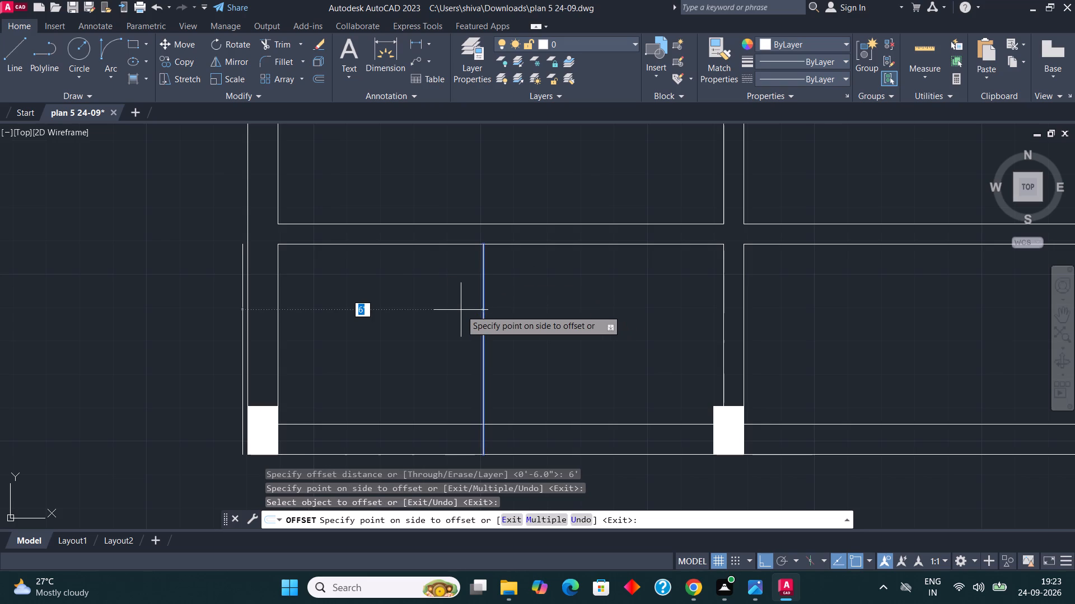
{"action": "key", "text": "6"}
{"action": "key", "text": "shift+quotedbl"}
{"action": "key", "text": "BackSpace"}
{"action": "key", "text": "BackSpace"}
{"action": "key", "text": "BackSpace"}
{"action": "key", "text": "4"}
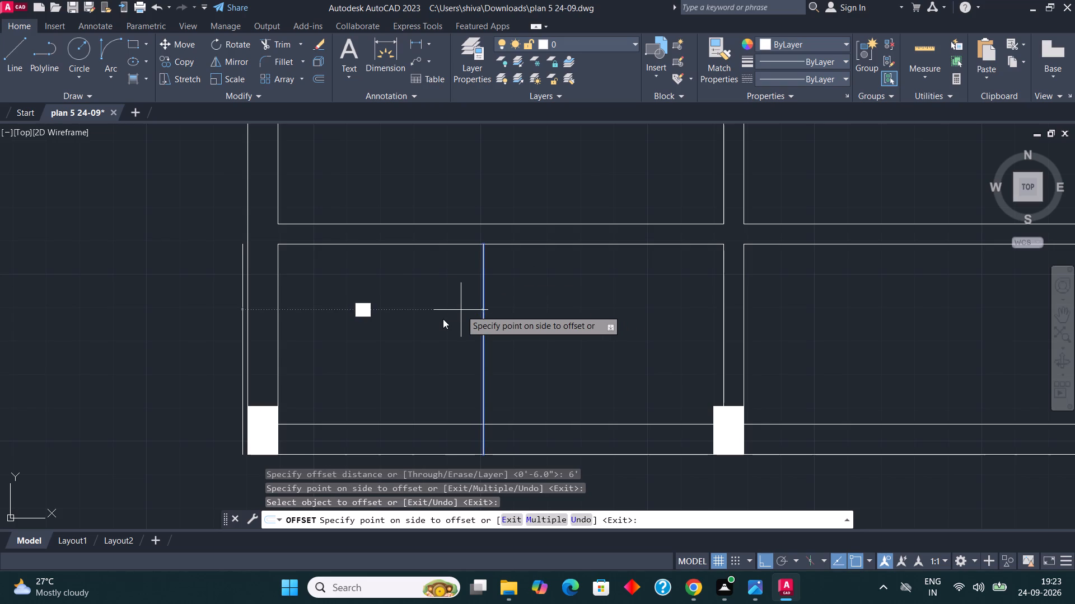
{"action": "type", "text": ".5\""}
{"action": "key", "text": "Return"}
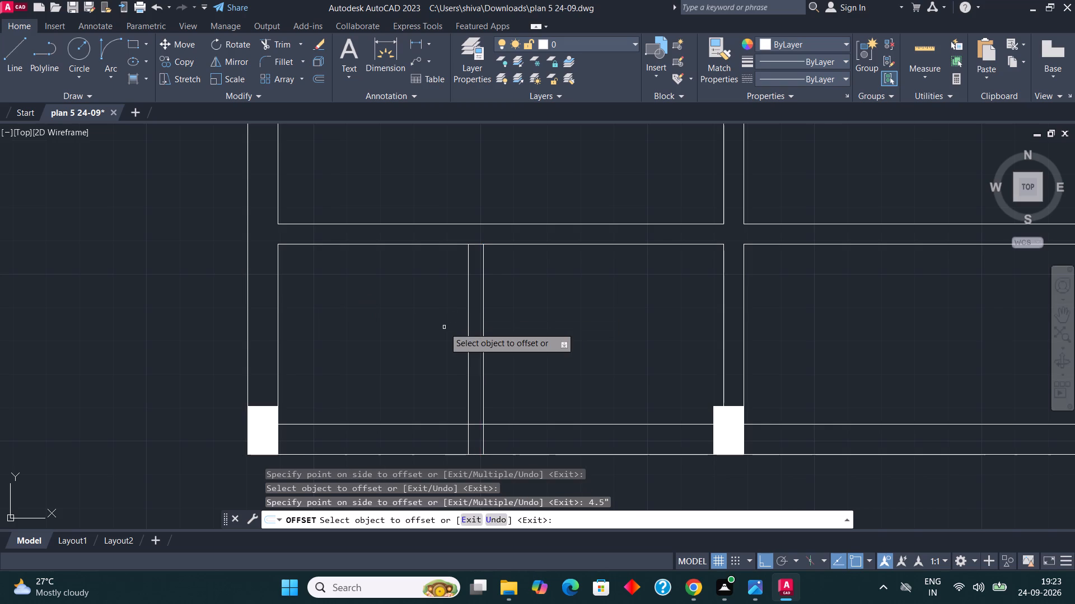
{"action": "key", "text": "Escape"}
{"action": "key", "text": "Escape"}
Trim the 4.5" partition's junctions with the front wall's inner line and the cross wall's lower face so the walls join openly.
{"action": "type", "text": "TR"}
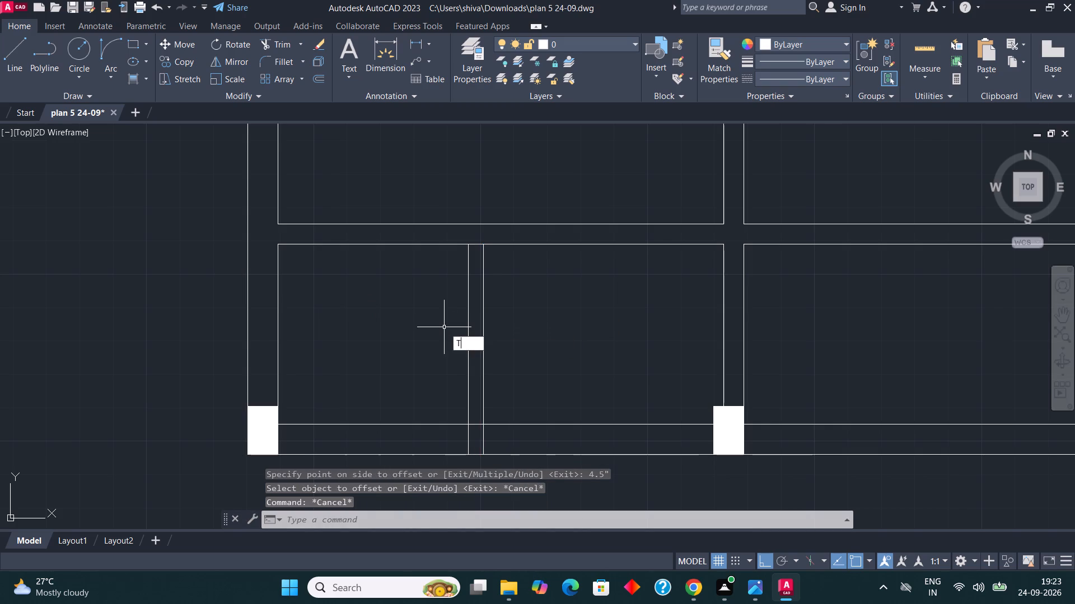
{"action": "key", "text": "Return"}
{"action": "scroll", "coordinate": [455, 430], "scroll_direction": "up", "scroll_amount": 3}
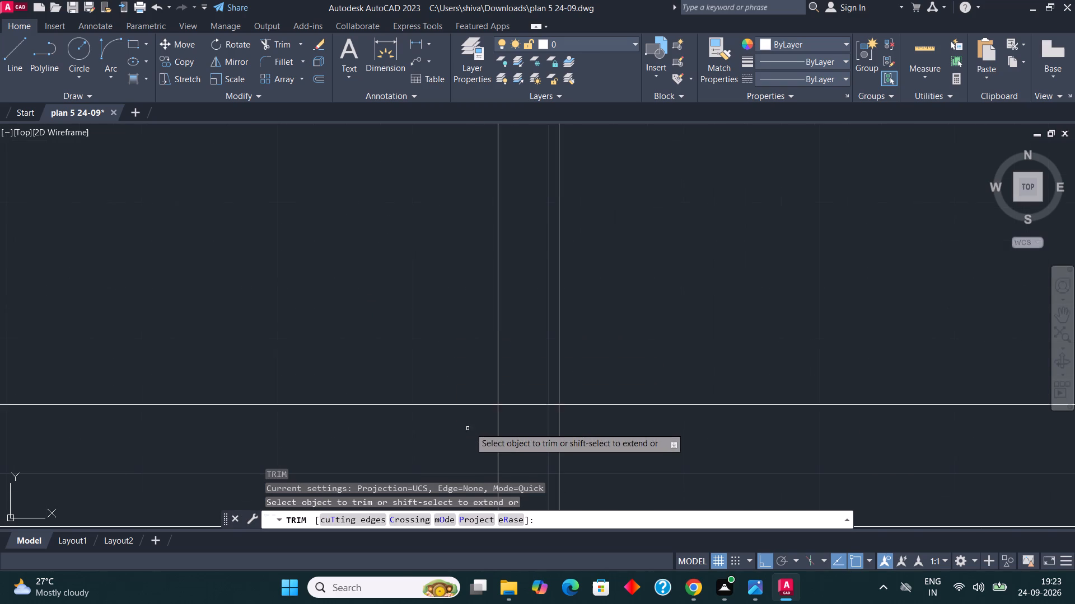
{"action": "left_click", "coordinate": [519, 398]}
{"action": "left_click", "coordinate": [475, 442]}
{"action": "left_click", "coordinate": [570, 441]}
{"action": "left_click", "coordinate": [509, 449]}
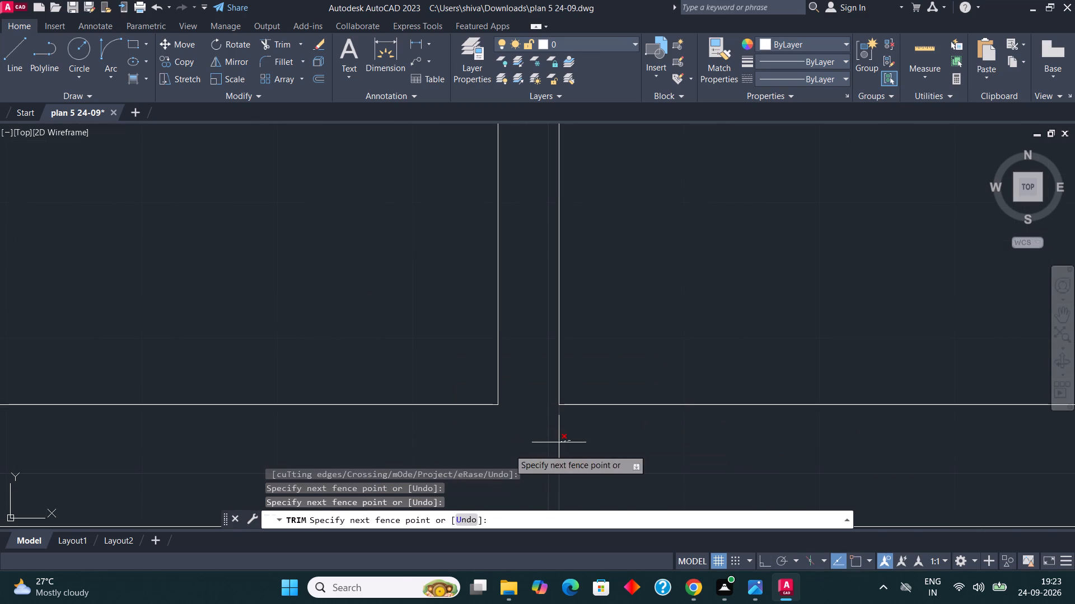
{"action": "scroll", "coordinate": [509, 449], "scroll_direction": "down", "scroll_amount": 3}
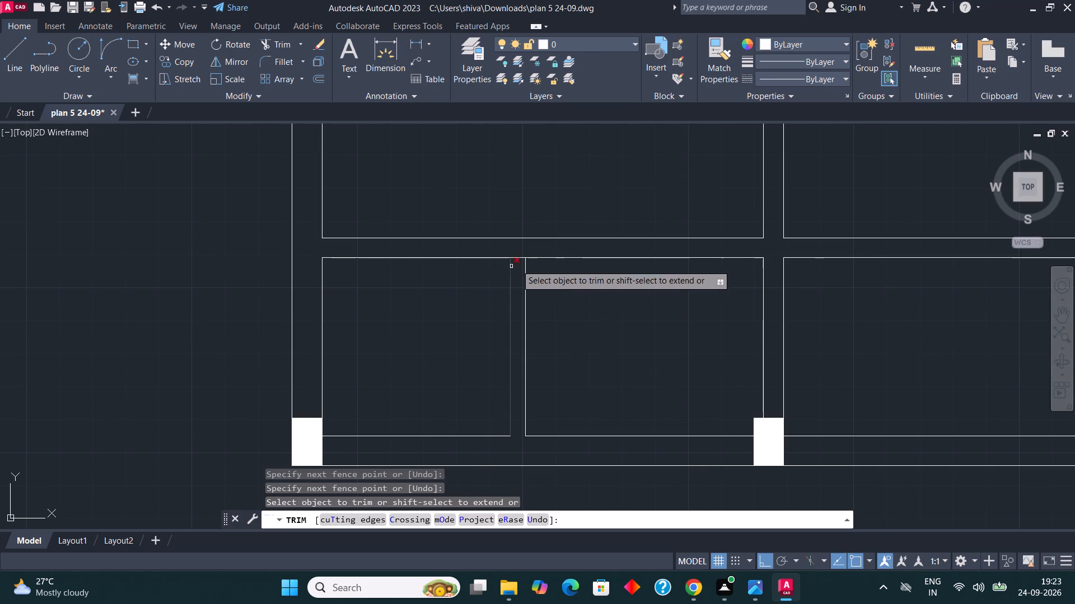
{"action": "left_click", "coordinate": [518, 258]}
{"action": "scroll", "coordinate": [483, 355], "scroll_direction": "down", "scroll_amount": 1}
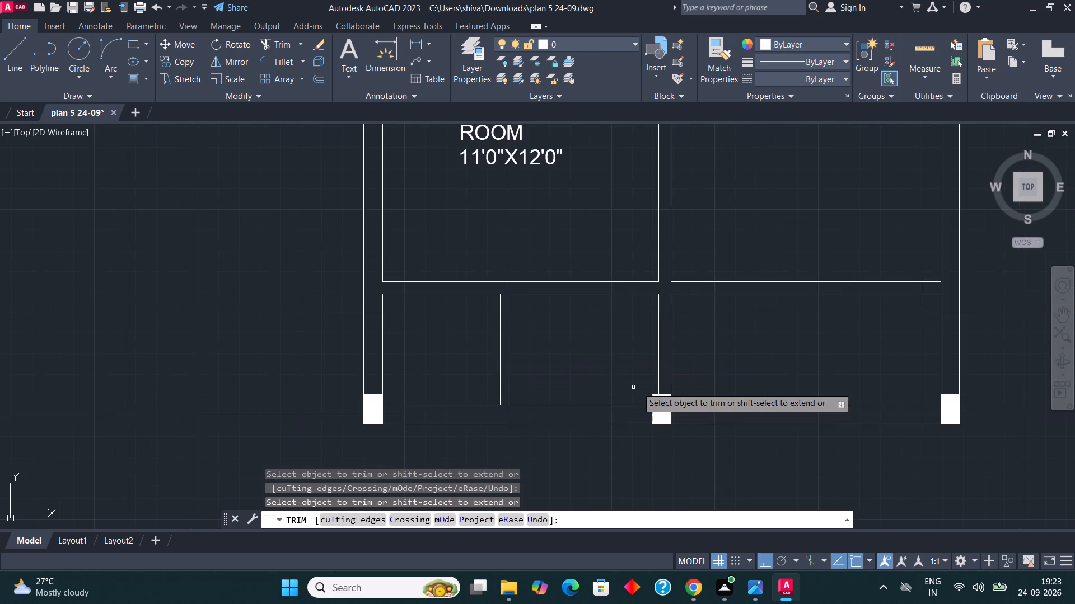
{"action": "key", "text": "Escape"}
{"action": "key", "text": "Escape"}
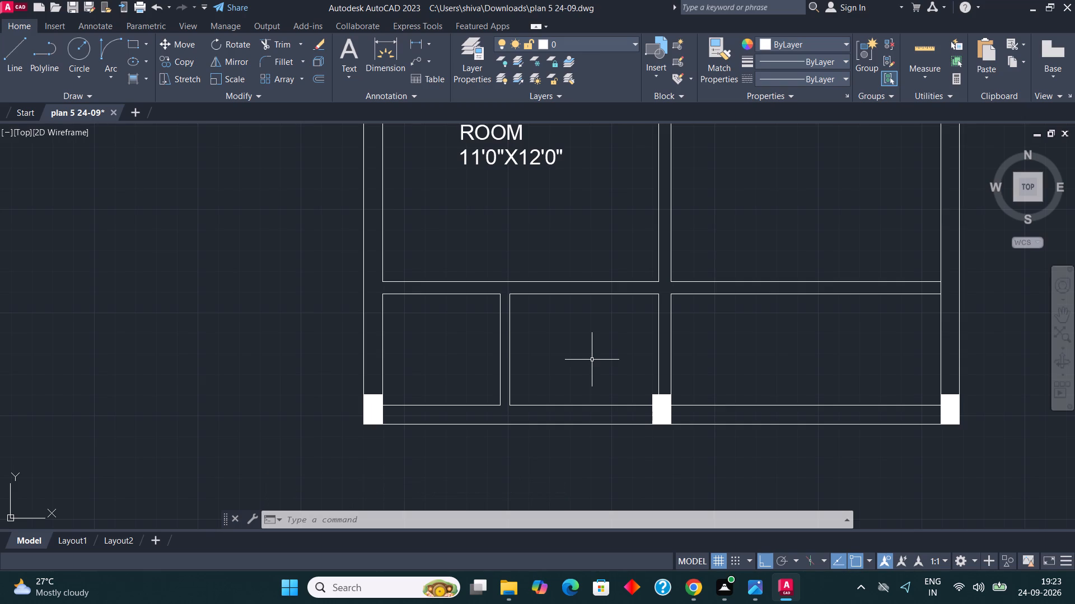
Trim the opposite outer side wall's inner line where it crosses the 6" cross wall.
{"action": "scroll", "coordinate": [934, 348], "scroll_direction": "up", "scroll_amount": 1}
{"action": "key", "text": "Escape"}
{"action": "type", "text": "TR"}
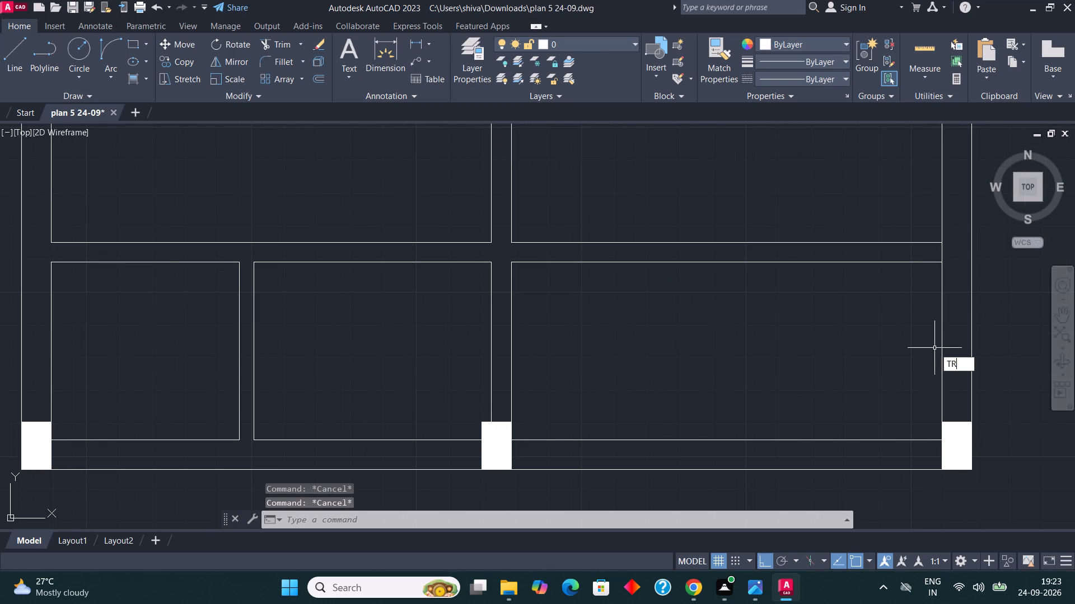
{"action": "key", "text": "Return"}
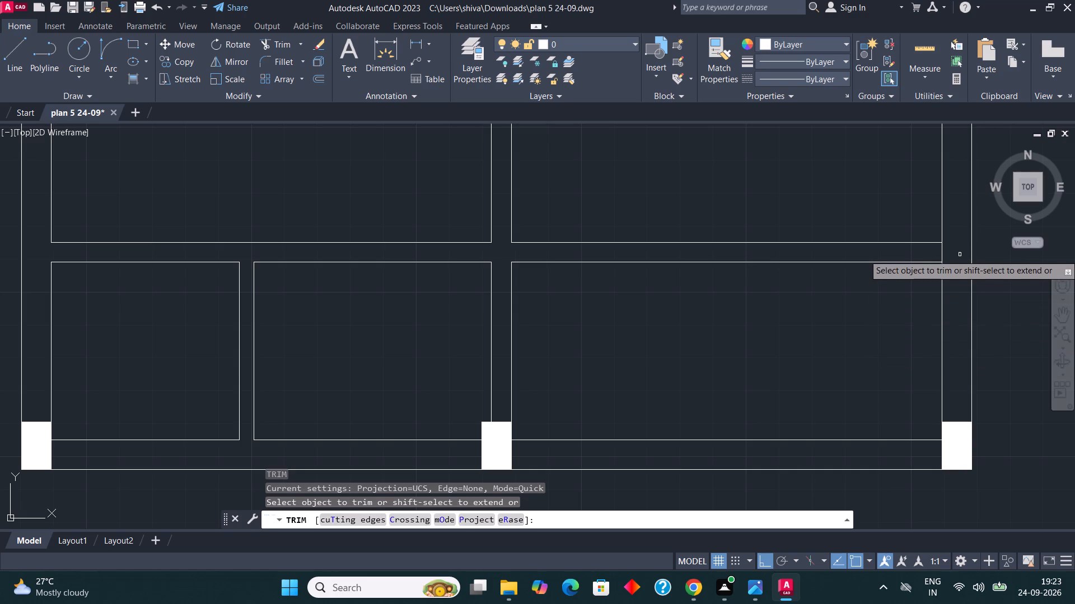
{"action": "left_click", "coordinate": [939, 250]}
{"action": "left_click", "coordinate": [950, 252]}
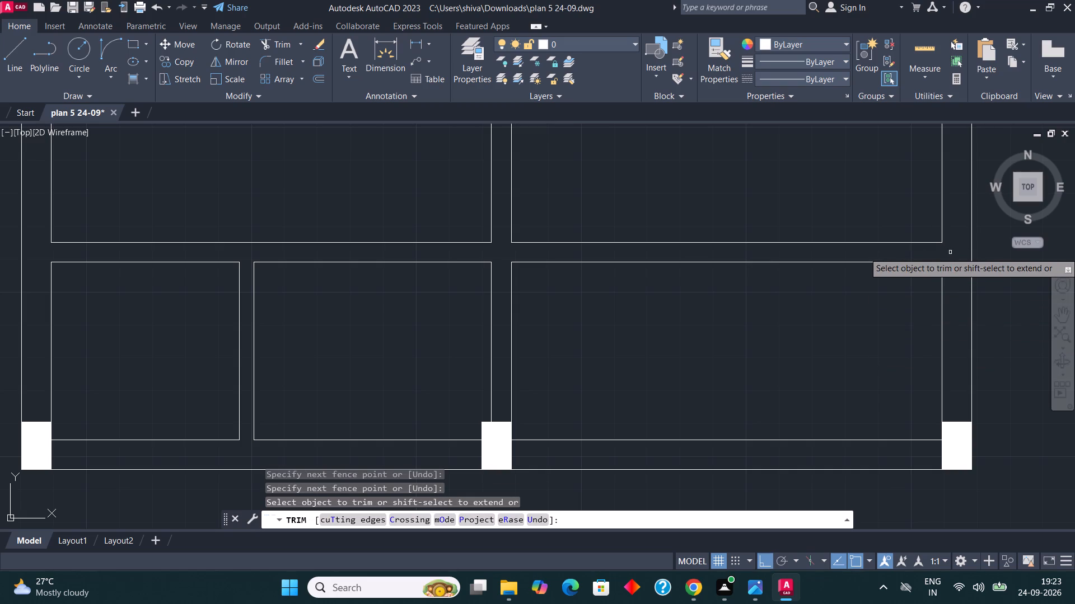
{"action": "key", "text": "Escape"}
{"action": "key", "text": "Escape"}
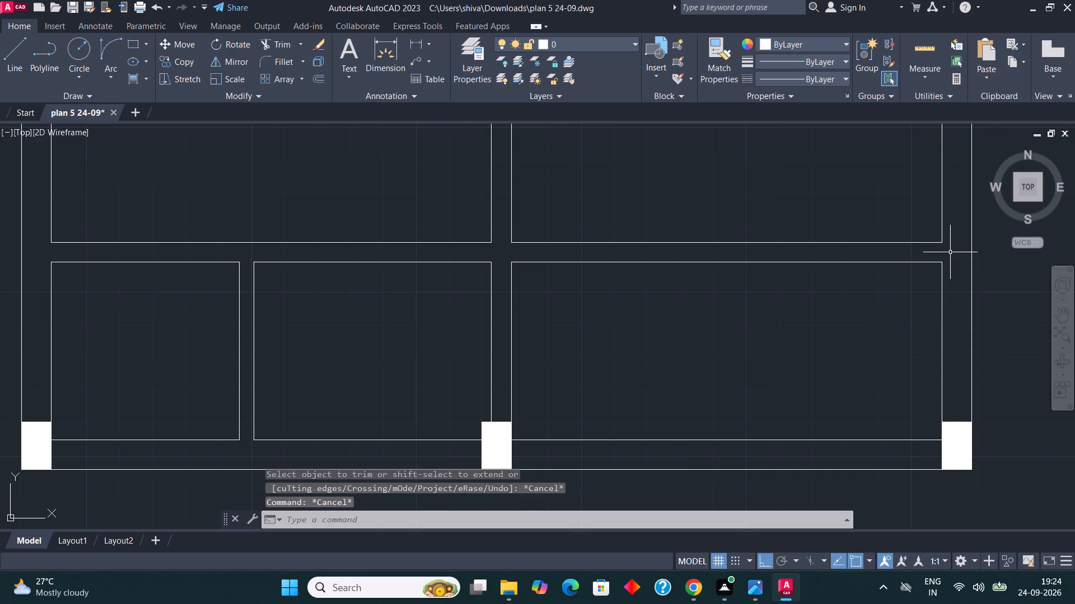
Offset the opposite side wall's inner line below the cross wall by 6' into the undivided front bay.
{"action": "left_click", "coordinate": [946, 337]}
{"action": "left_click", "coordinate": [904, 342]}
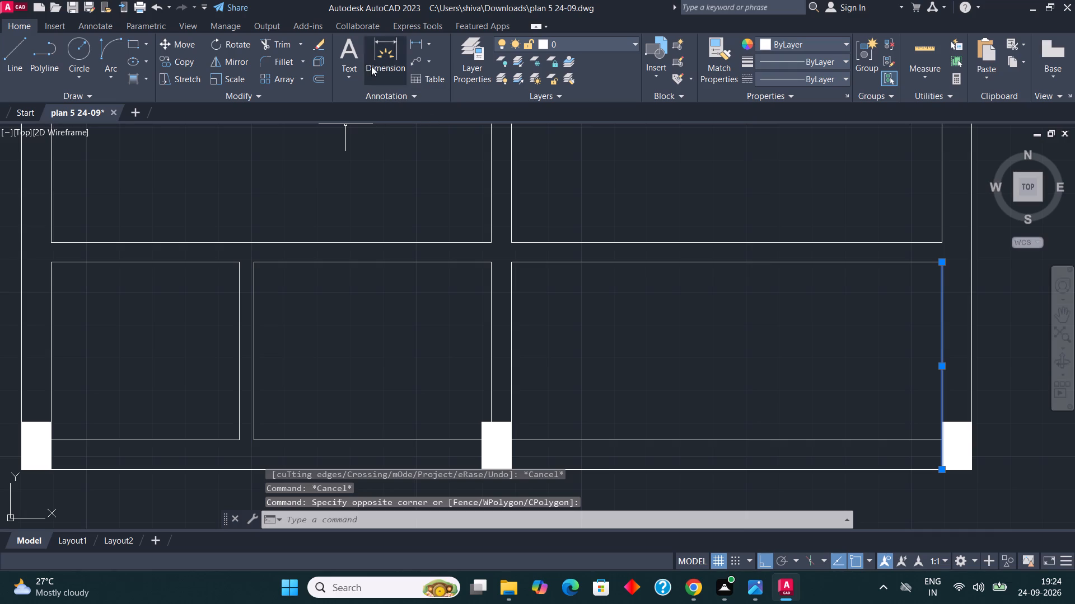
{"action": "left_click", "coordinate": [315, 79]}
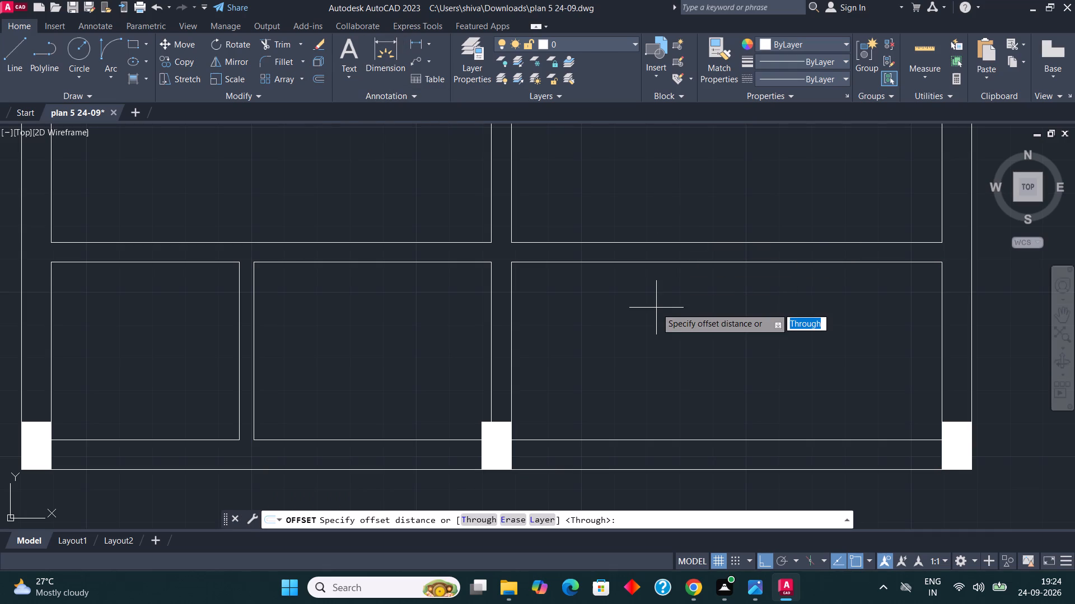
{"action": "key", "text": "6"}
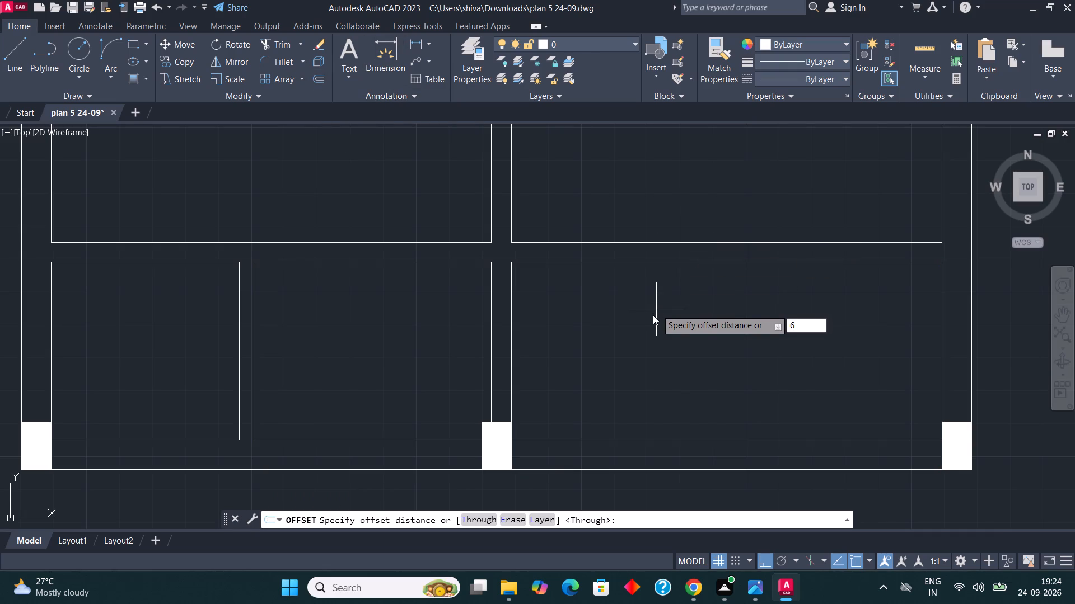
{"action": "key", "text": "apostrophe"}
{"action": "key", "text": "Return"}
{"action": "left_click", "coordinate": [656, 309]}
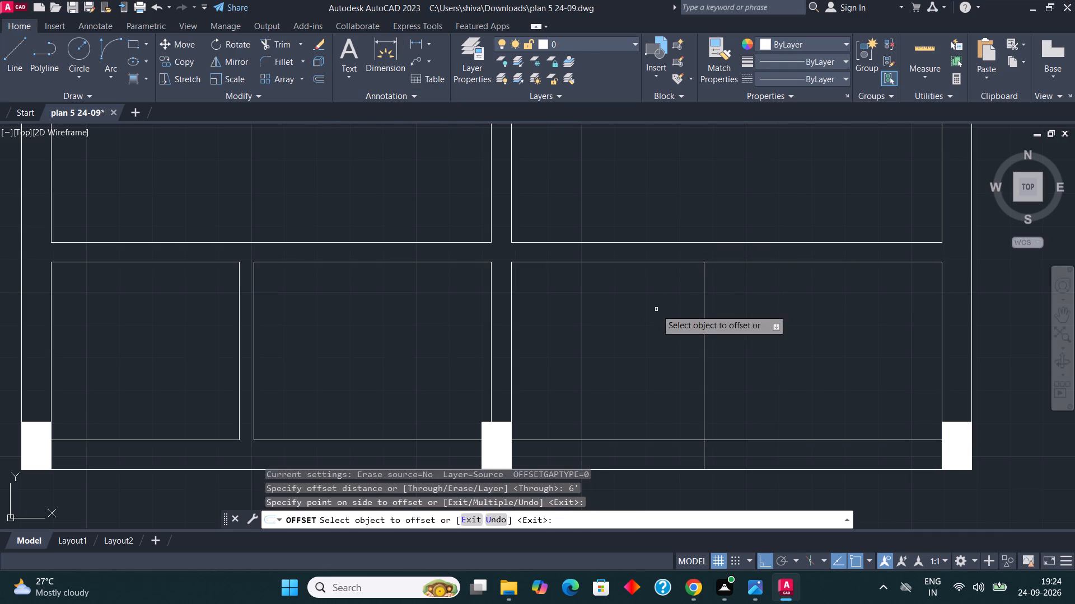
Offset the new vertical line in that front bay by 4.5" towards the central wall for the partition's second face.
{"action": "left_click", "coordinate": [705, 342]}
{"action": "type", "text": "4."}
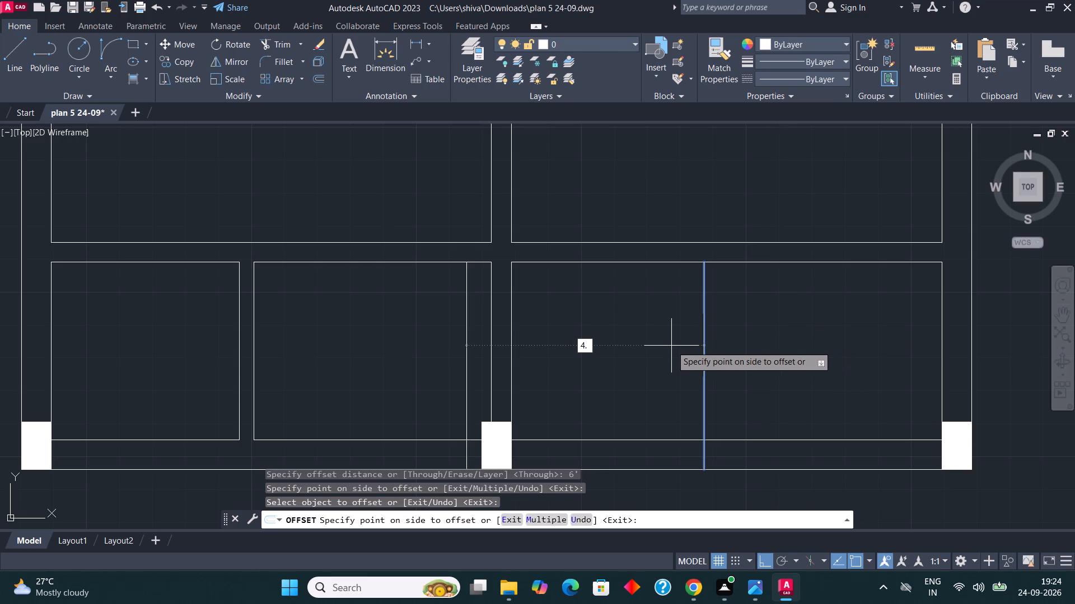
{"action": "type", "text": "5\""}
{"action": "key", "text": "Return"}
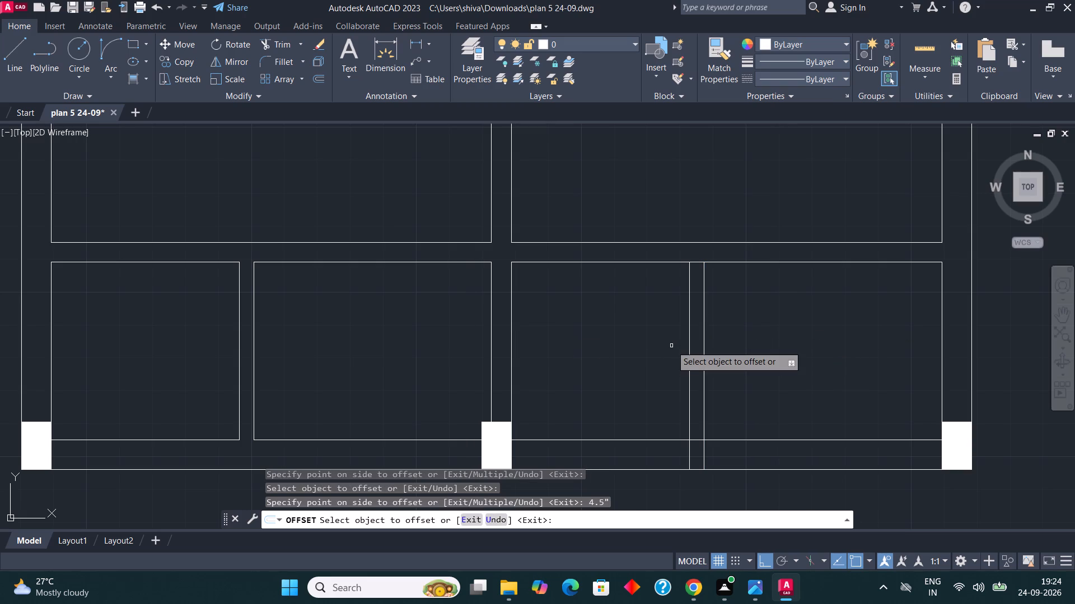
{"action": "key", "text": "Escape"}
Remove the cross wall's lower face from the central wall across the new partition, extending both facing wall lines to its upper face.
{"action": "type", "text": "TR"}
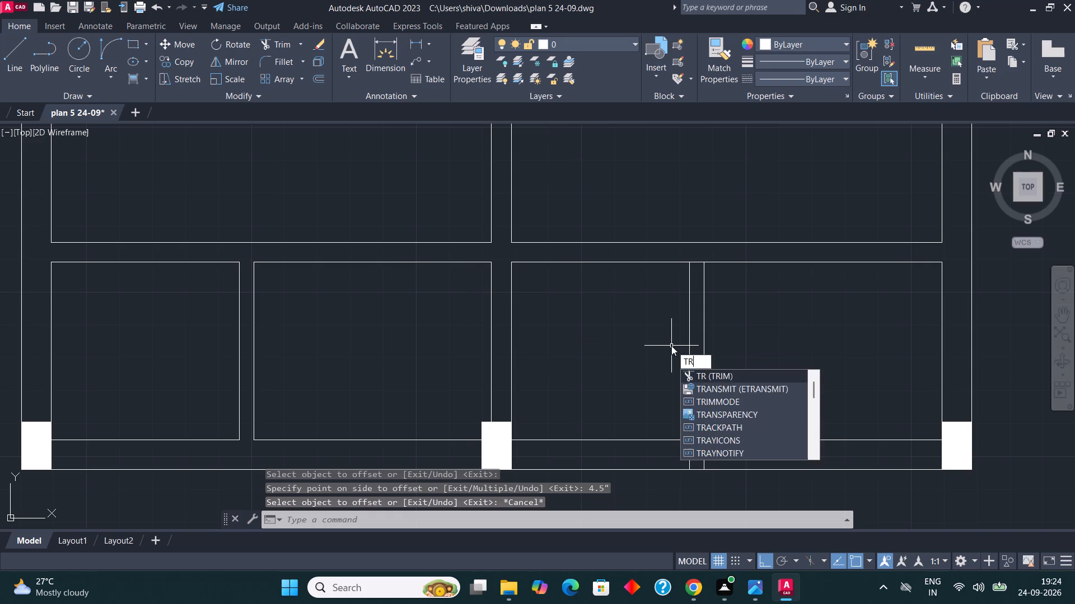
{"action": "key", "text": "Return"}
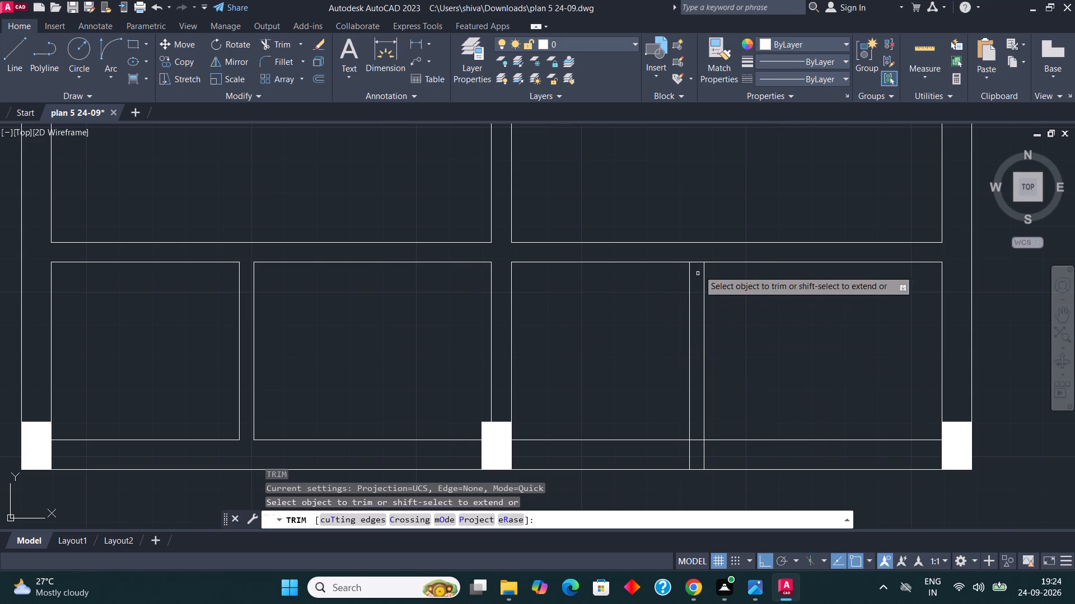
{"action": "left_click", "coordinate": [693, 262]}
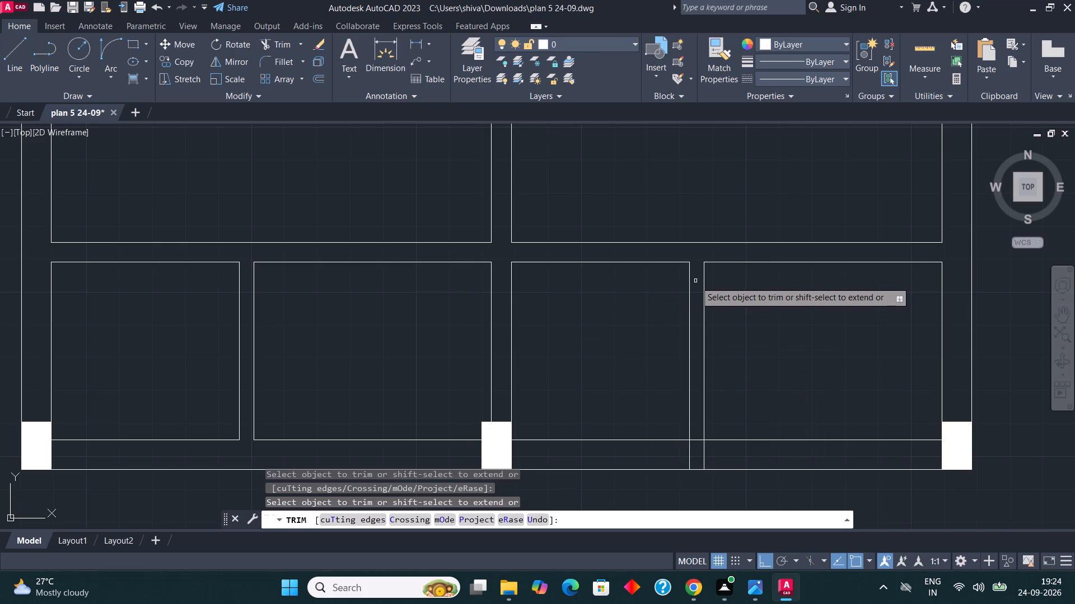
{"action": "left_click", "coordinate": [689, 301], "text": "shift"}
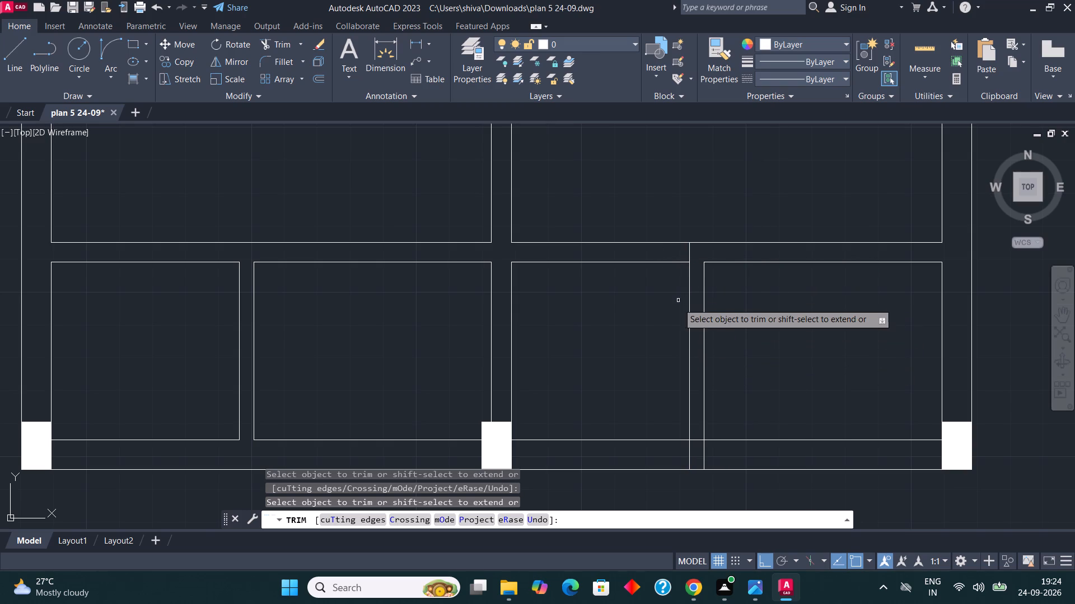
{"action": "left_click", "coordinate": [658, 266]}
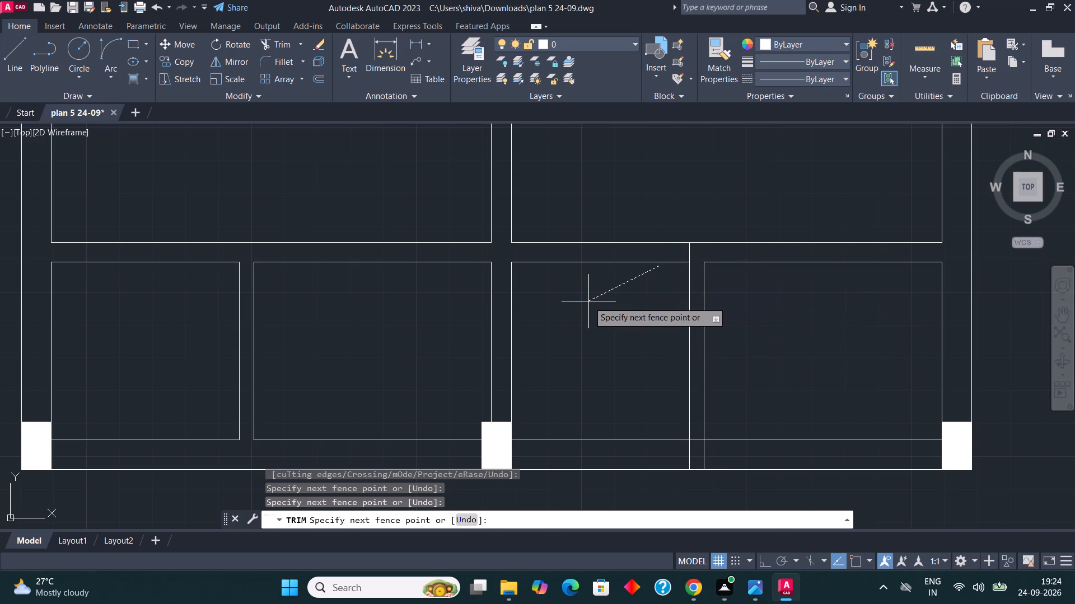
{"action": "left_click", "coordinate": [588, 301]}
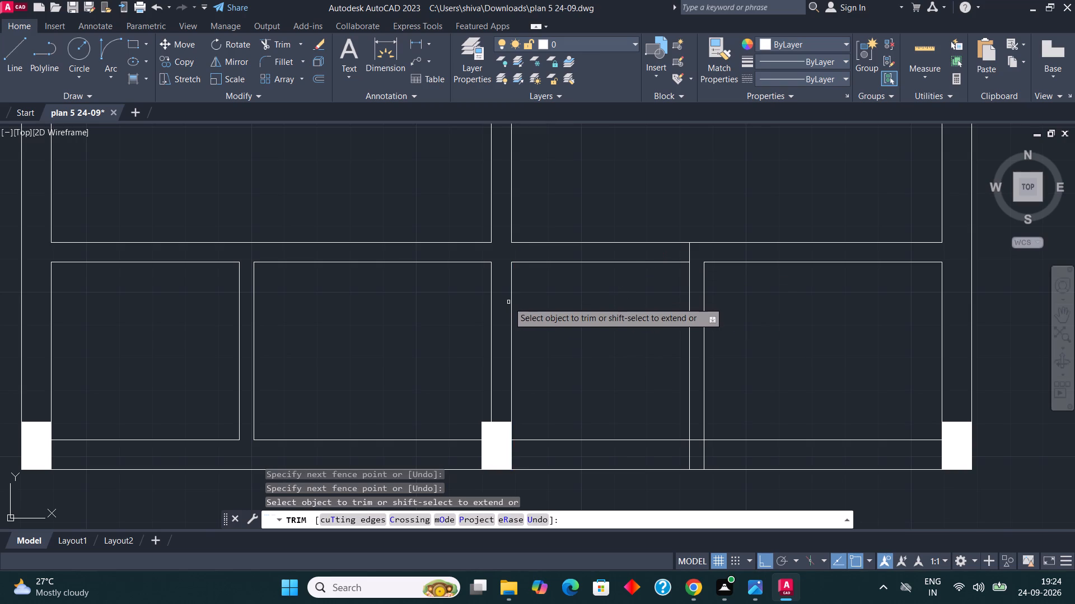
{"action": "left_click", "coordinate": [511, 301], "text": "shift"}
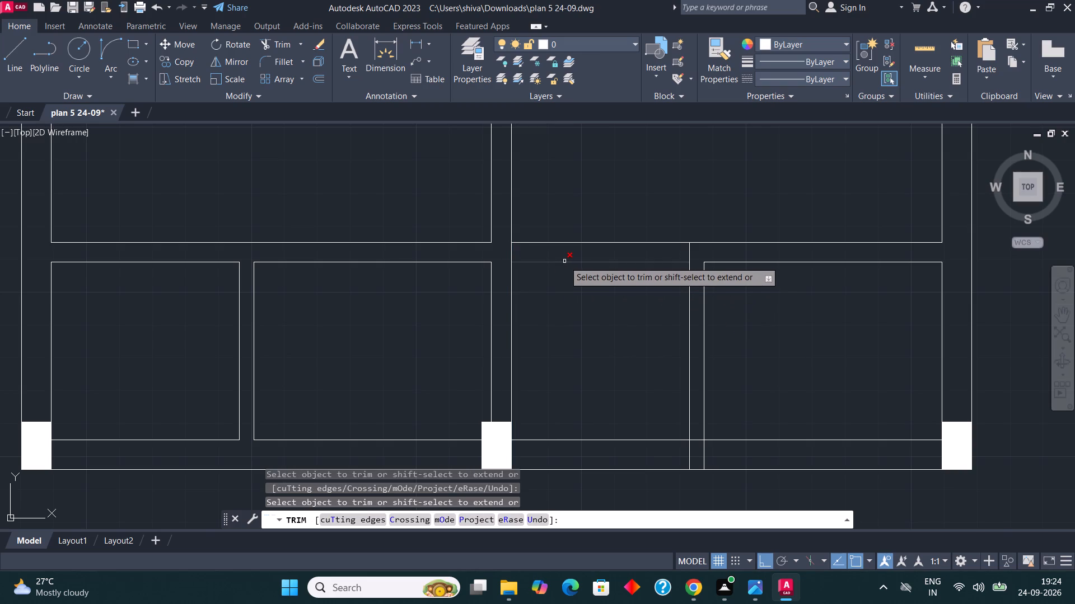
{"action": "left_click", "coordinate": [565, 261]}
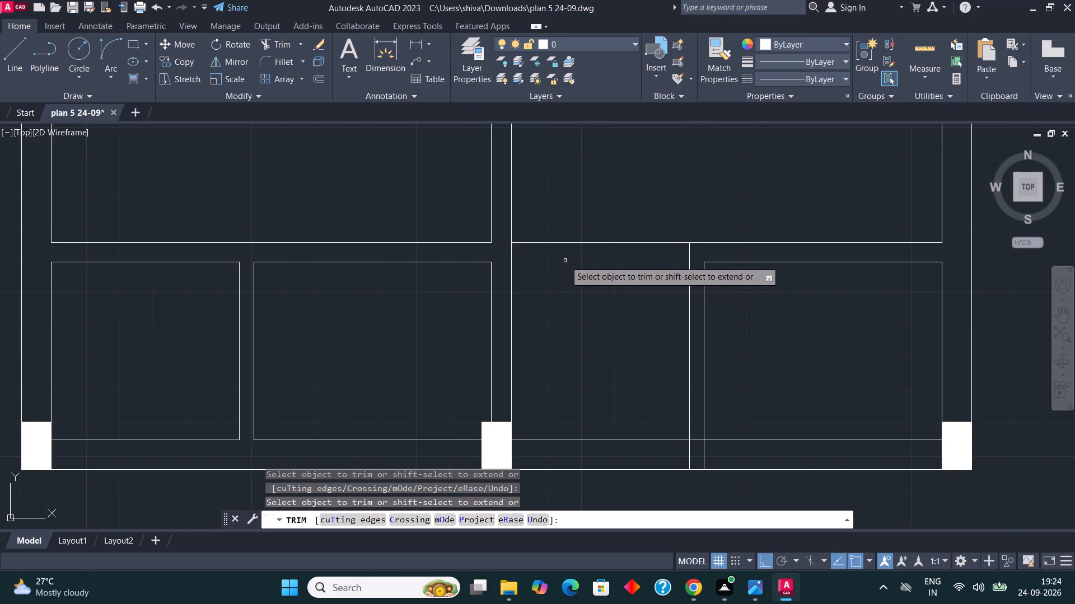
Trim the front wall's inner line between the new partition's faces and the partition lines projecting past it.
{"action": "scroll", "coordinate": [749, 215], "scroll_direction": "down", "scroll_amount": 1}
{"action": "scroll", "coordinate": [694, 339], "scroll_direction": "up", "scroll_amount": 2}
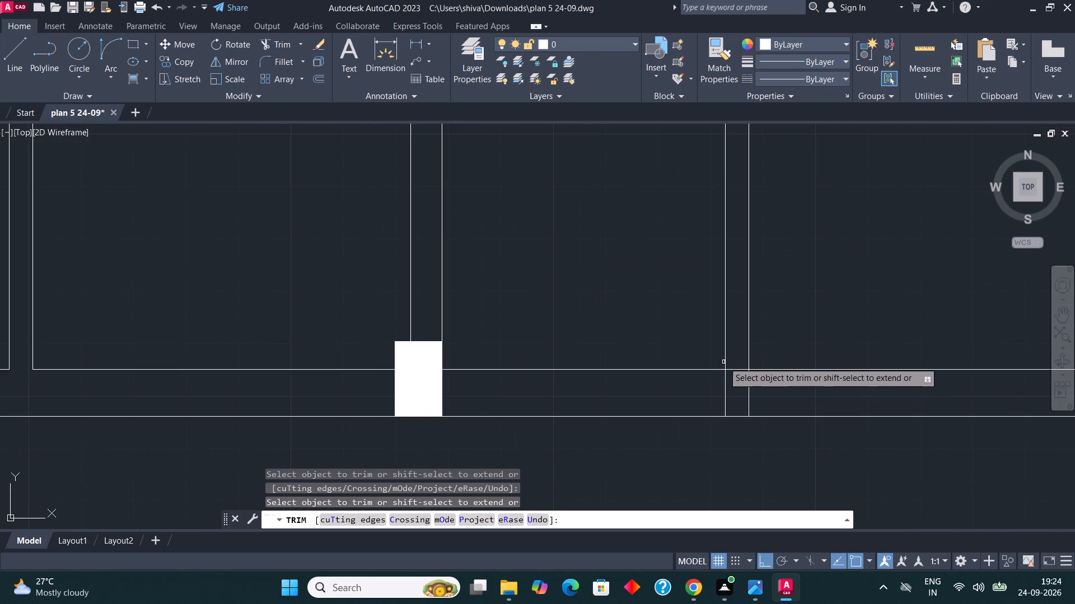
{"action": "left_click", "coordinate": [740, 369]}
{"action": "left_click", "coordinate": [713, 385]}
{"action": "left_click", "coordinate": [760, 387]}
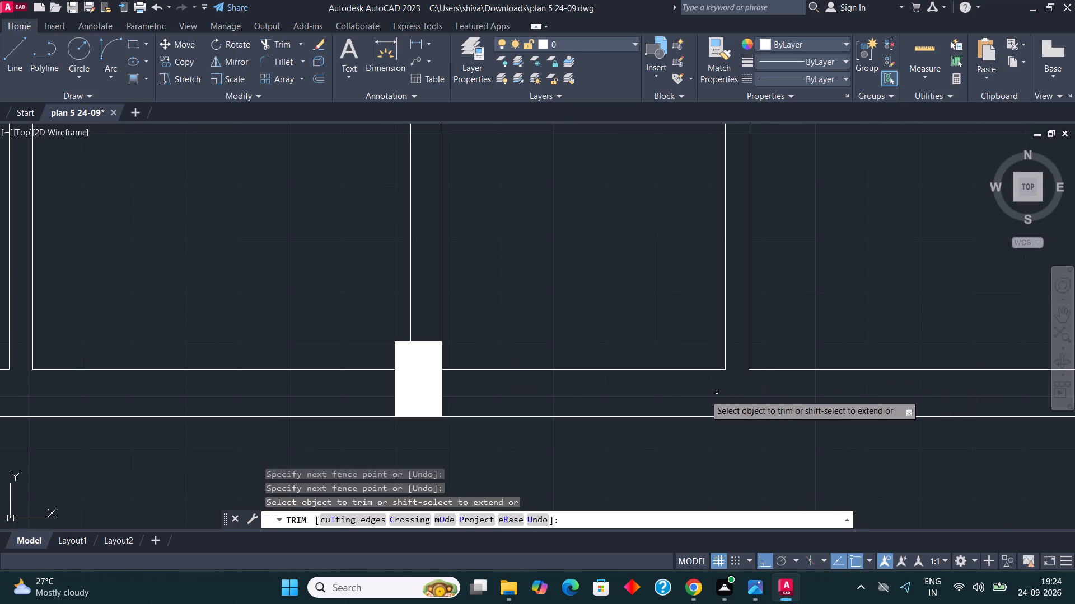
{"action": "scroll", "coordinate": [692, 395], "scroll_direction": "down", "scroll_amount": 1}
{"action": "key", "text": "Escape"}
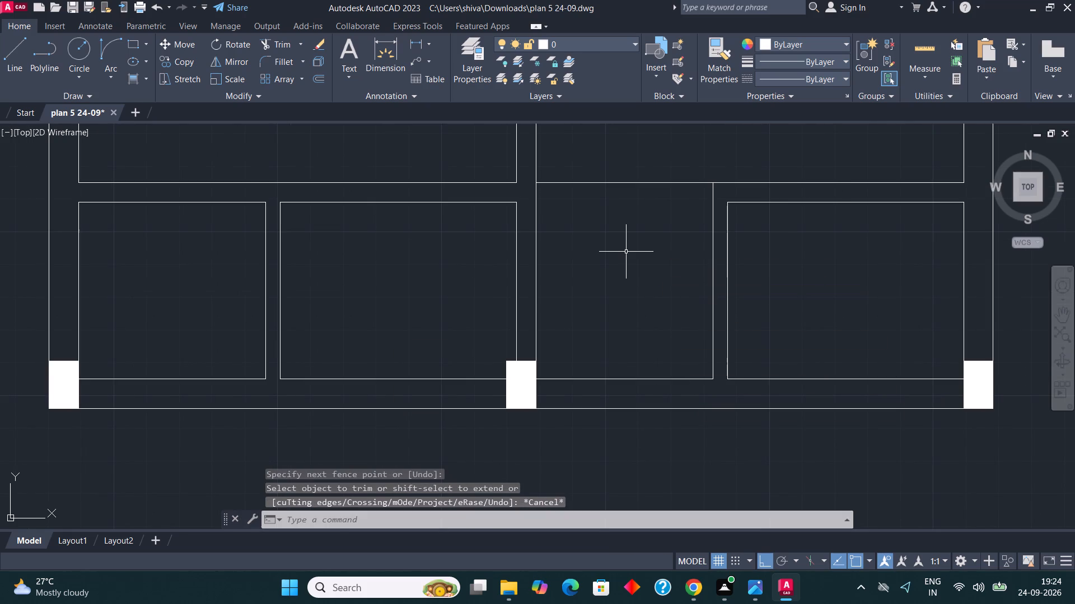
Draw an L-shaped line from the cross wall's upper face down into the undivided front bay and about 2'-4" across to the partition.
{"action": "key", "text": "l"}
{"action": "key", "text": "Return"}
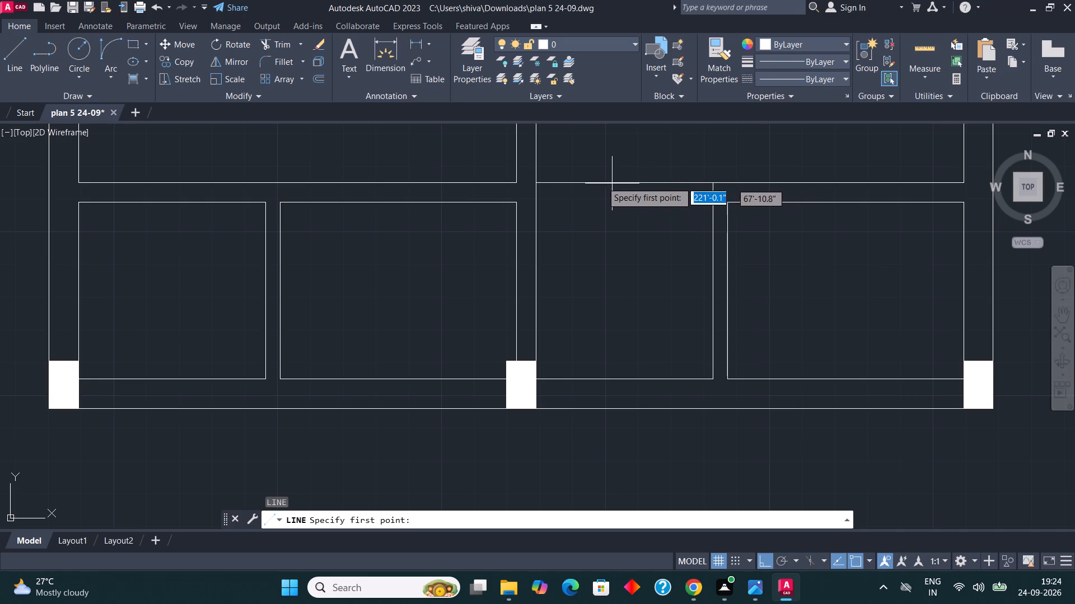
{"action": "left_click", "coordinate": [621, 181]}
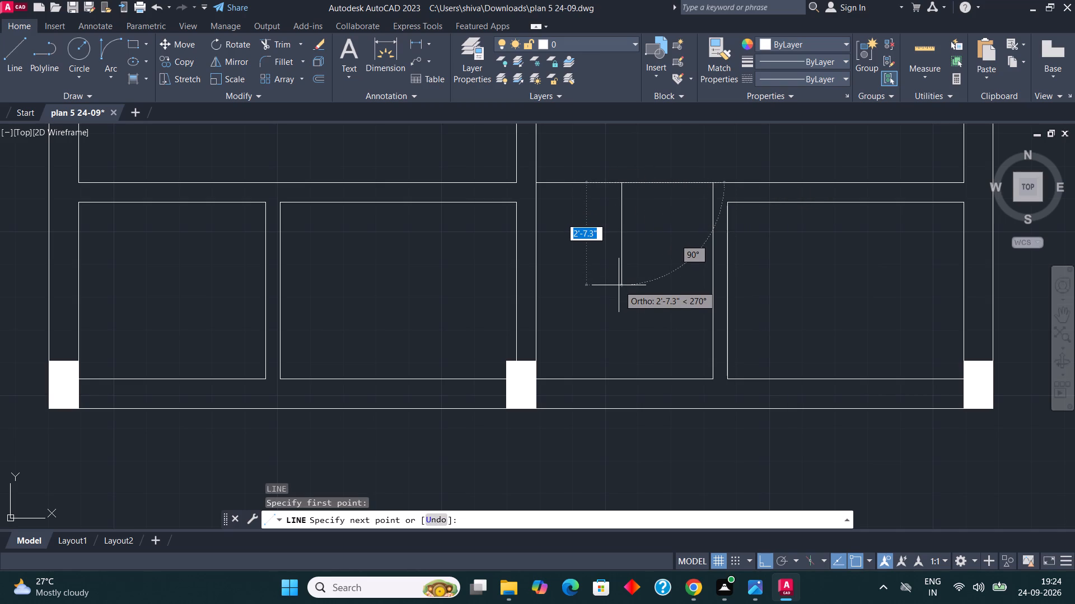
{"action": "scroll", "coordinate": [619, 285], "scroll_direction": "up", "scroll_amount": 1}
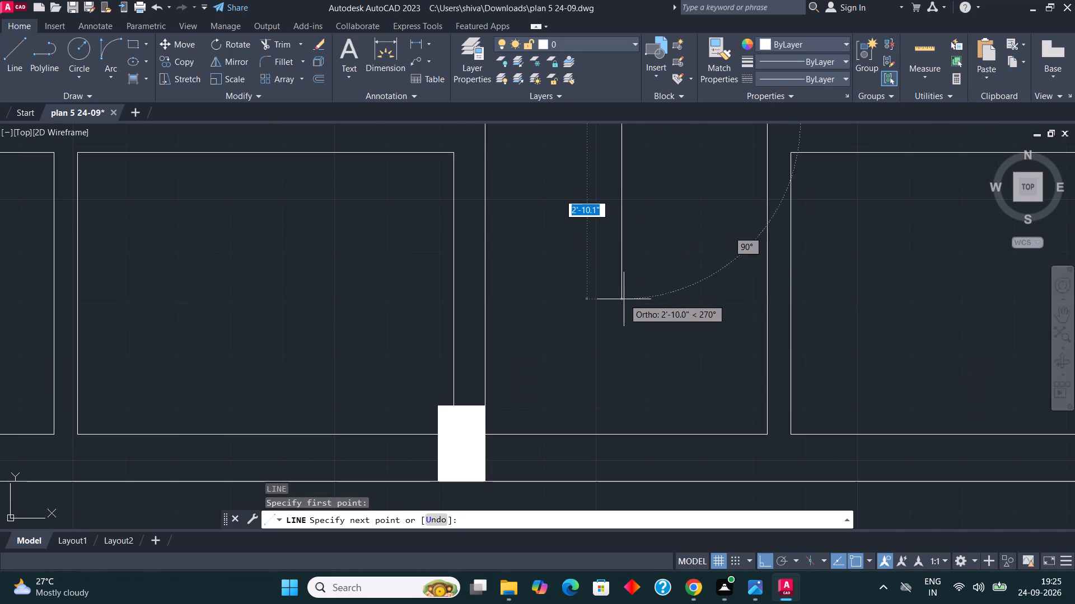
{"action": "left_click", "coordinate": [616, 323]}
{"action": "scroll", "coordinate": [767, 315], "scroll_direction": "up", "scroll_amount": 2}
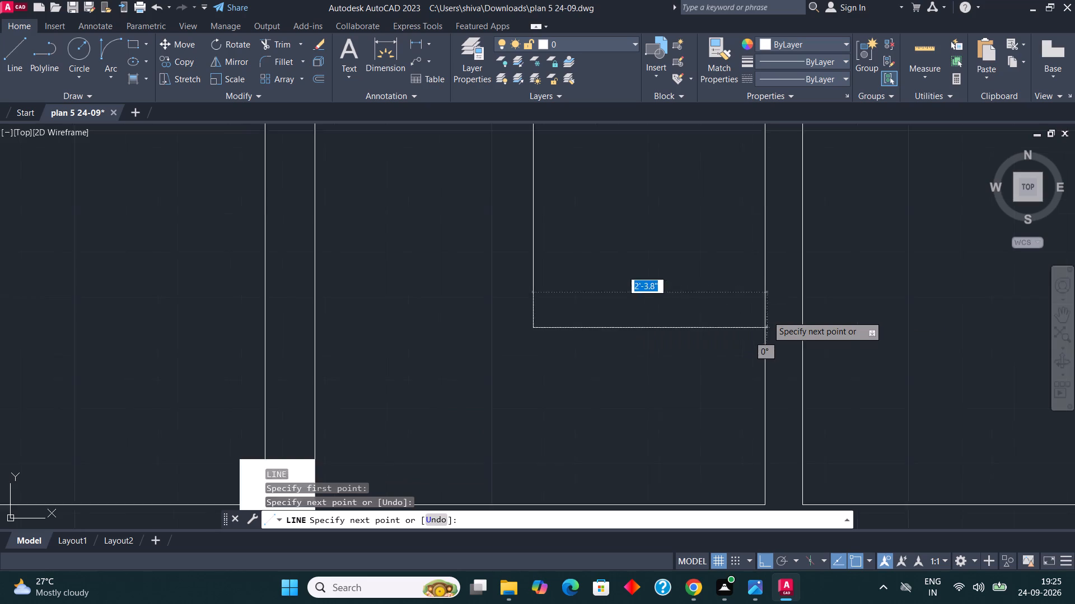
{"action": "left_click", "coordinate": [780, 328]}
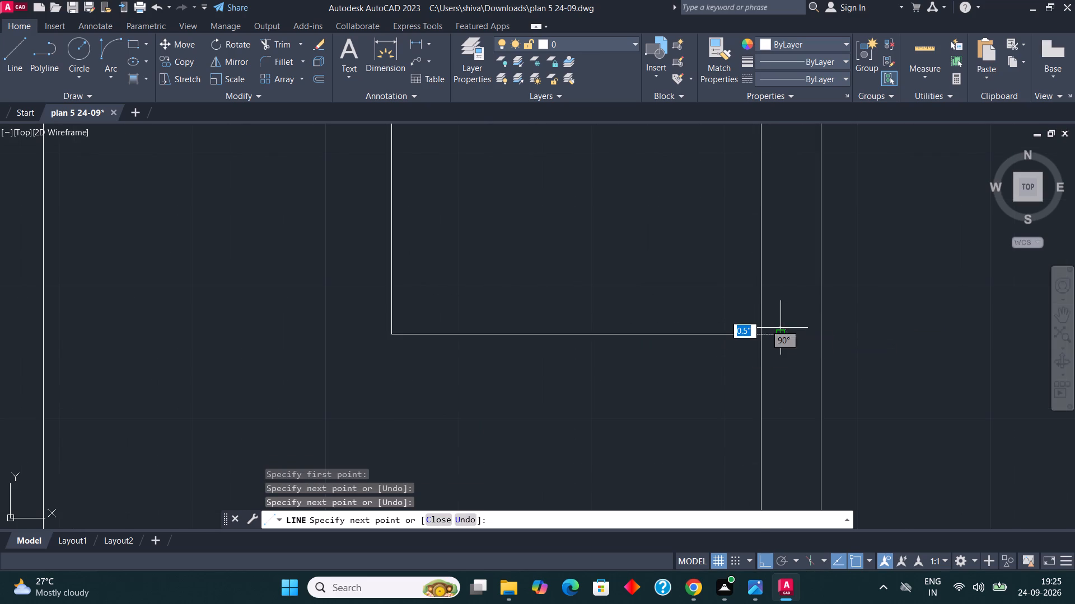
{"action": "key", "text": "Escape"}
{"action": "key", "text": "Escape"}
Trim the new line's overshoot past the partition and the cross wall's upper line between the new vertical line and the partition.
{"action": "type", "text": "TR"}
{"action": "key", "text": "Return"}
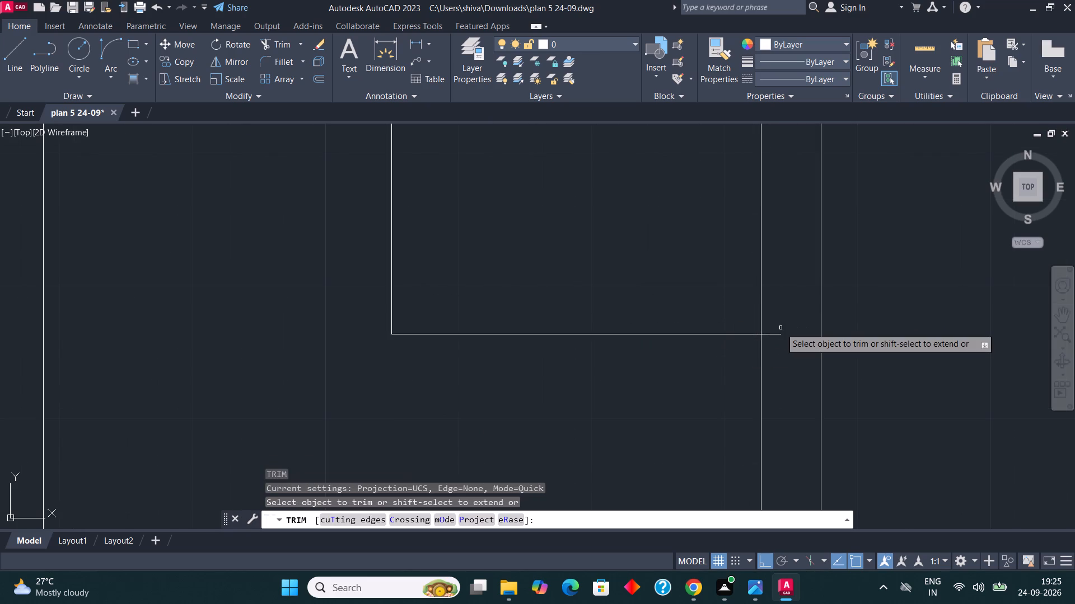
{"action": "left_click", "coordinate": [778, 329]}
{"action": "left_click", "coordinate": [778, 340]}
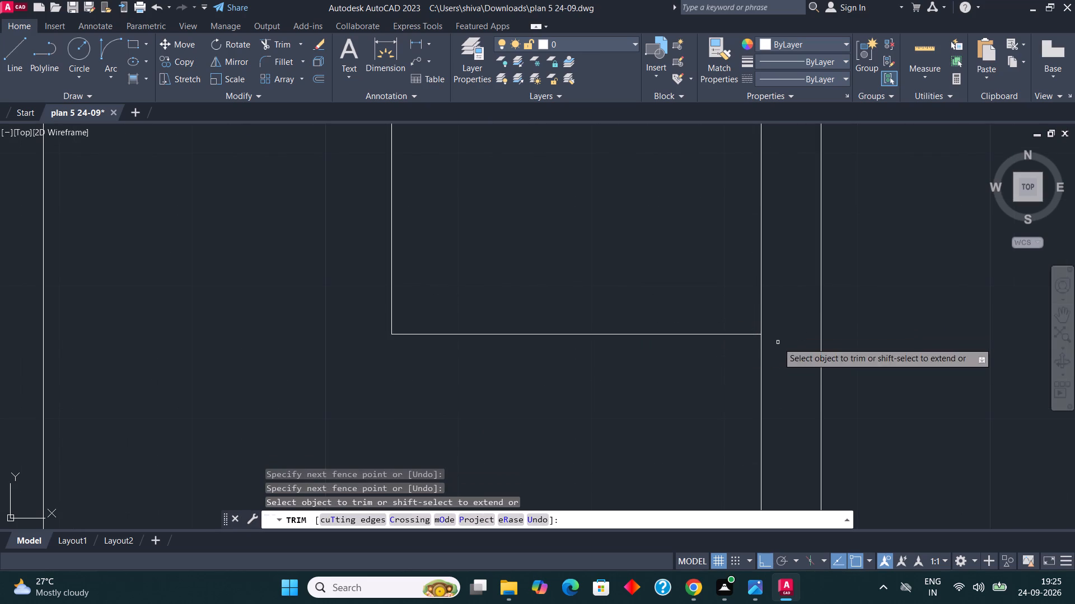
{"action": "scroll", "coordinate": [536, 430], "scroll_direction": "down", "scroll_amount": 4}
{"action": "left_click", "coordinate": [559, 329]}
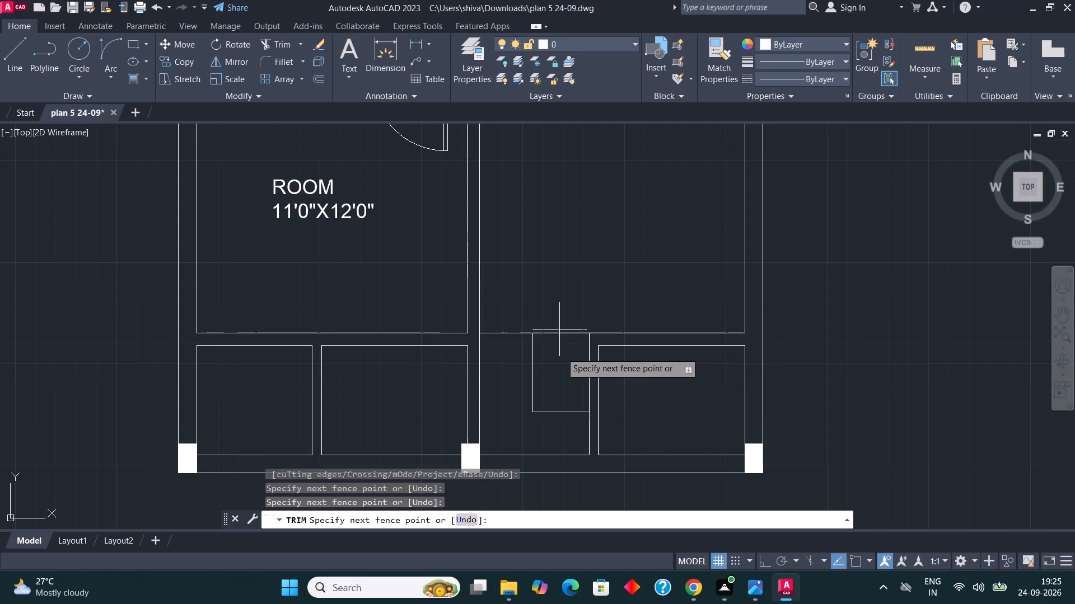
{"action": "left_click", "coordinate": [561, 354]}
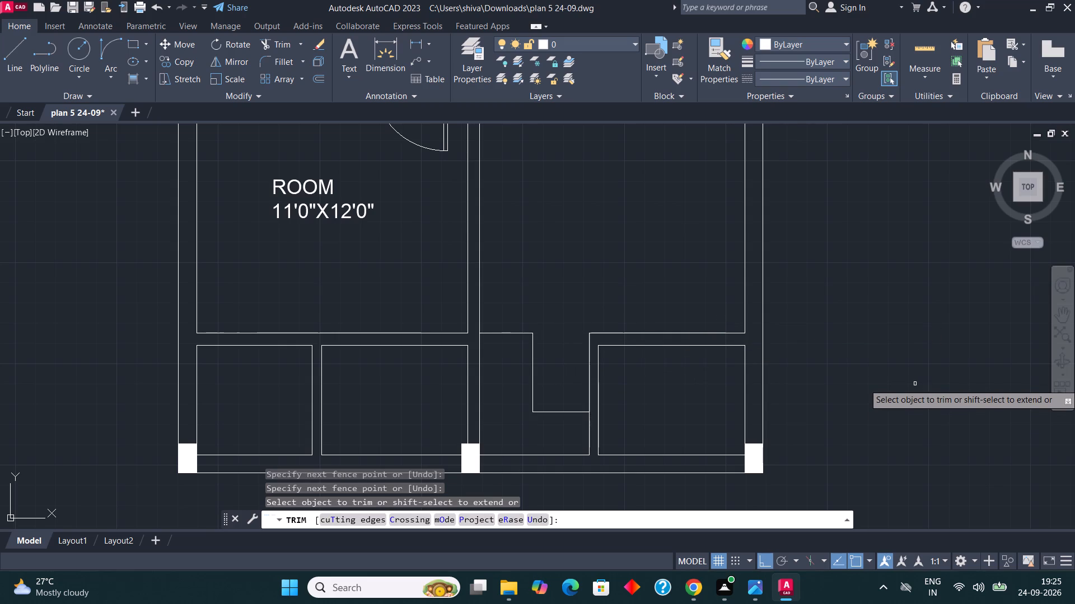
{"action": "scroll", "coordinate": [915, 384], "scroll_direction": "down", "scroll_amount": 1}
{"action": "key", "text": "Escape"}
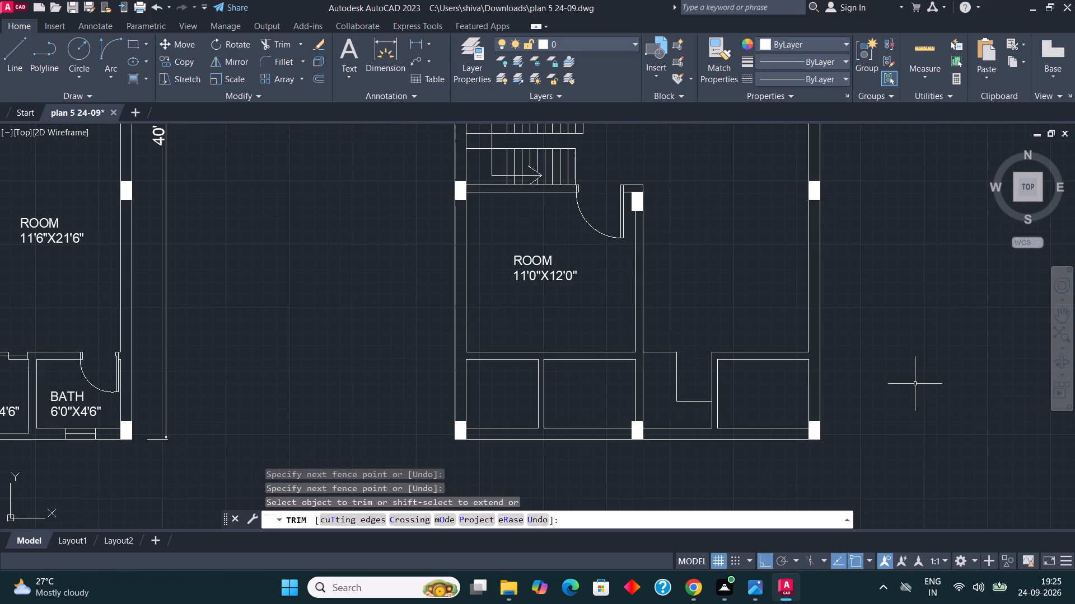
{"action": "key", "text": "Escape"}
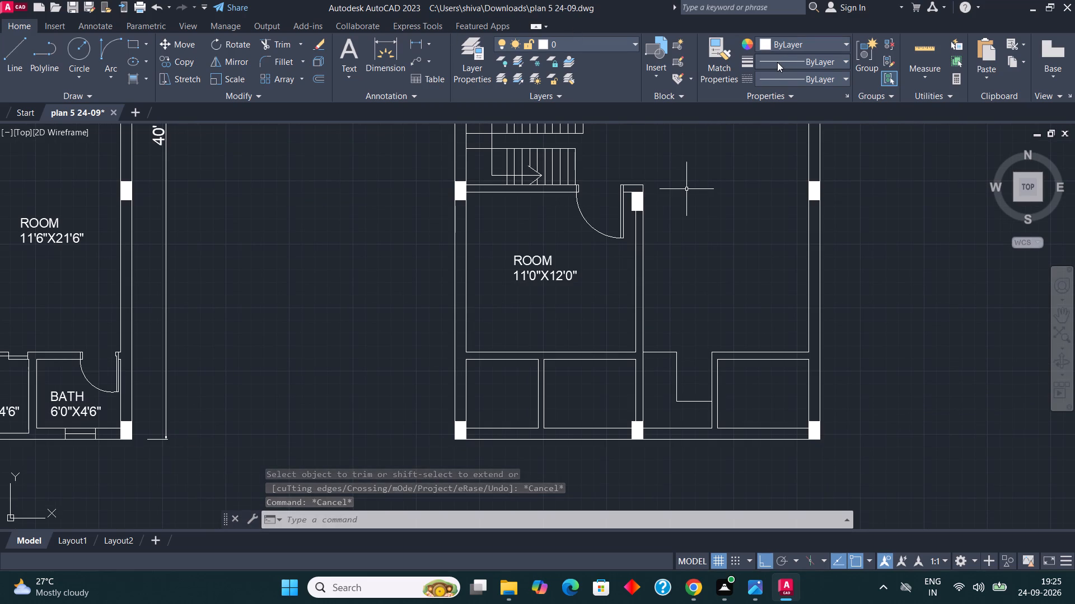
Copy the ROOM 12'0"X11'0" label from the neighbouring plan into the third plan's rear room.
{"action": "scroll", "coordinate": [630, 180], "scroll_direction": "down", "scroll_amount": 1}
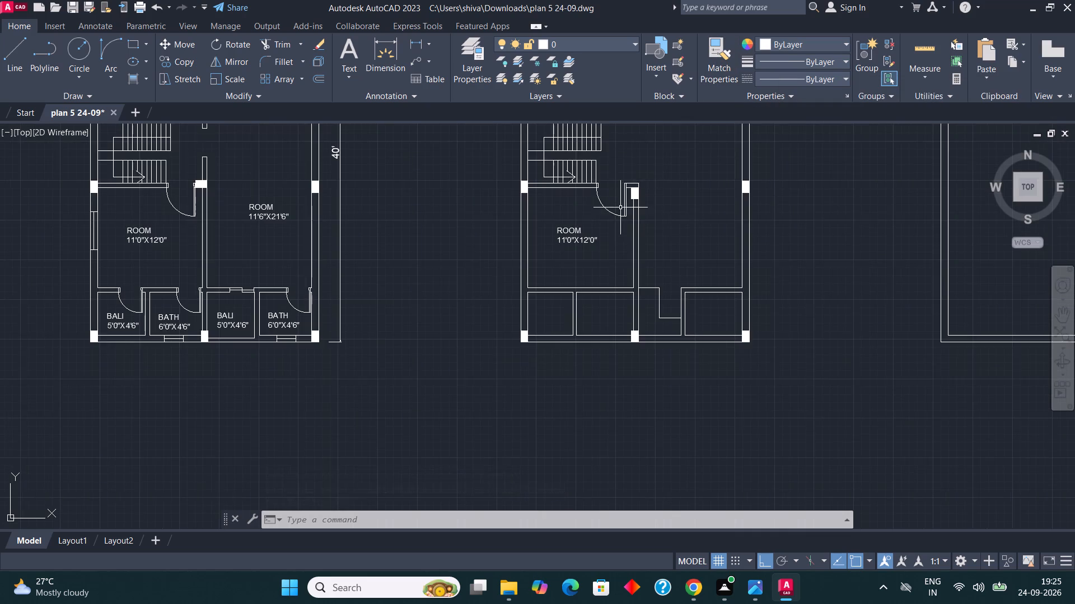
{"action": "scroll", "coordinate": [601, 273], "scroll_direction": "down", "scroll_amount": 1}
{"action": "scroll", "coordinate": [650, 325], "scroll_direction": "down", "scroll_amount": 2}
{"action": "scroll", "coordinate": [643, 252], "scroll_direction": "up", "scroll_amount": 2}
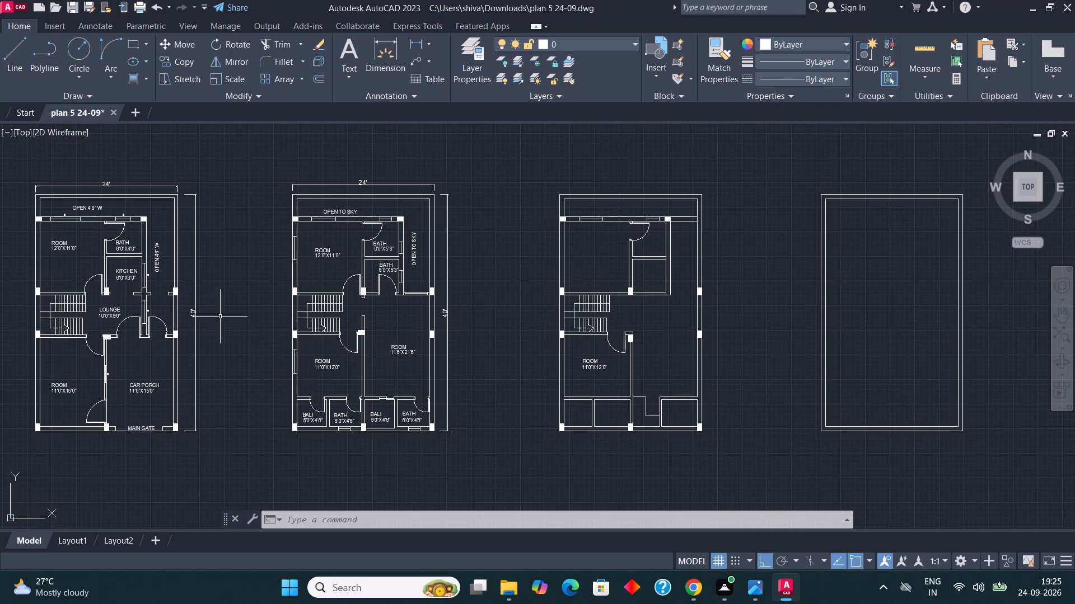
{"action": "scroll", "coordinate": [317, 271], "scroll_direction": "up", "scroll_amount": 2}
{"action": "left_click", "coordinate": [337, 265]}
{"action": "left_click", "coordinate": [316, 225]}
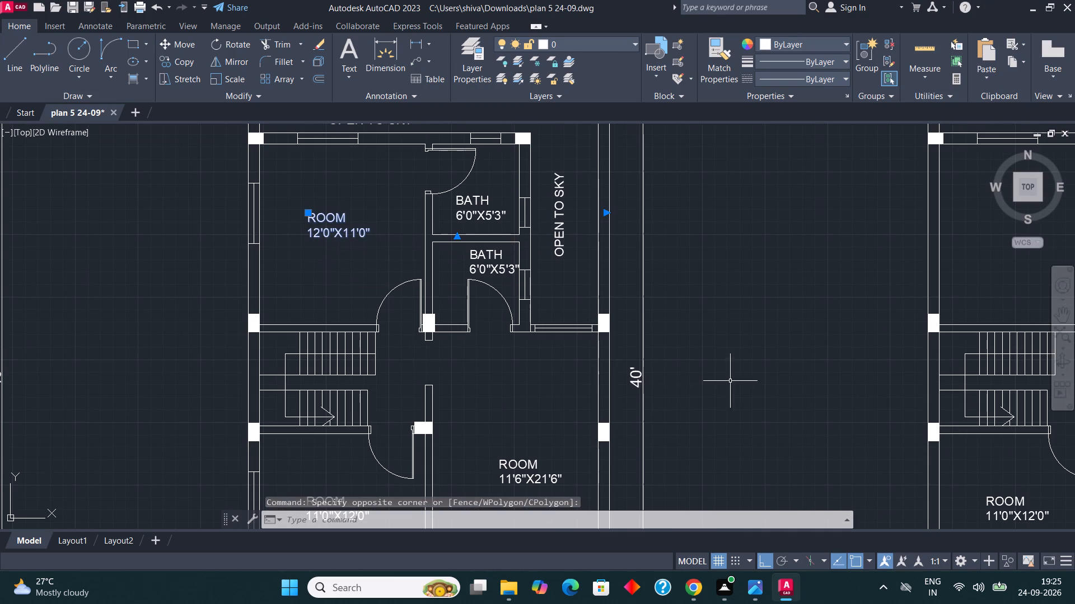
{"action": "left_click", "coordinate": [185, 60]}
{"action": "left_click", "coordinate": [296, 228]}
{"action": "scroll", "coordinate": [224, 236], "scroll_direction": "down", "scroll_amount": 3}
{"action": "scroll", "coordinate": [405, 229], "scroll_direction": "up", "scroll_amount": 1}
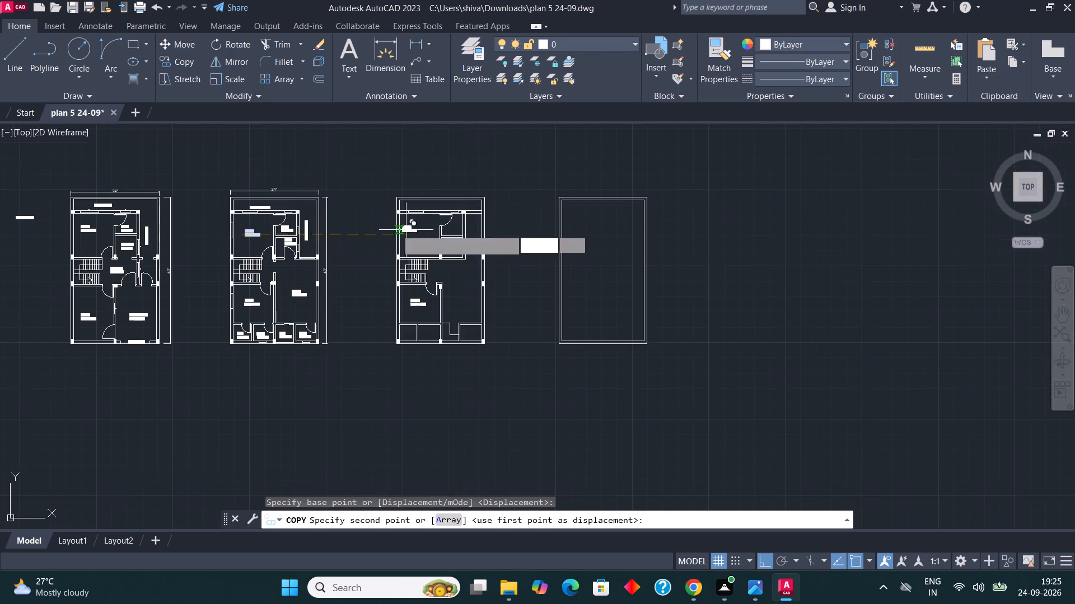
{"action": "scroll", "coordinate": [396, 229], "scroll_direction": "up", "scroll_amount": 3}
{"action": "left_click", "coordinate": [417, 244]}
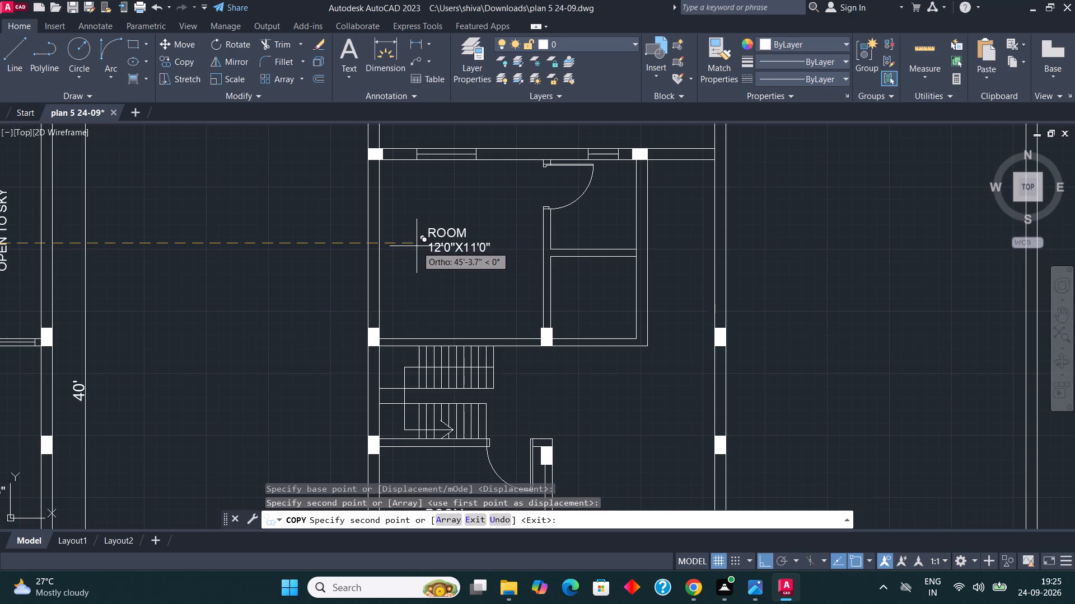
{"action": "key", "text": "Escape"}
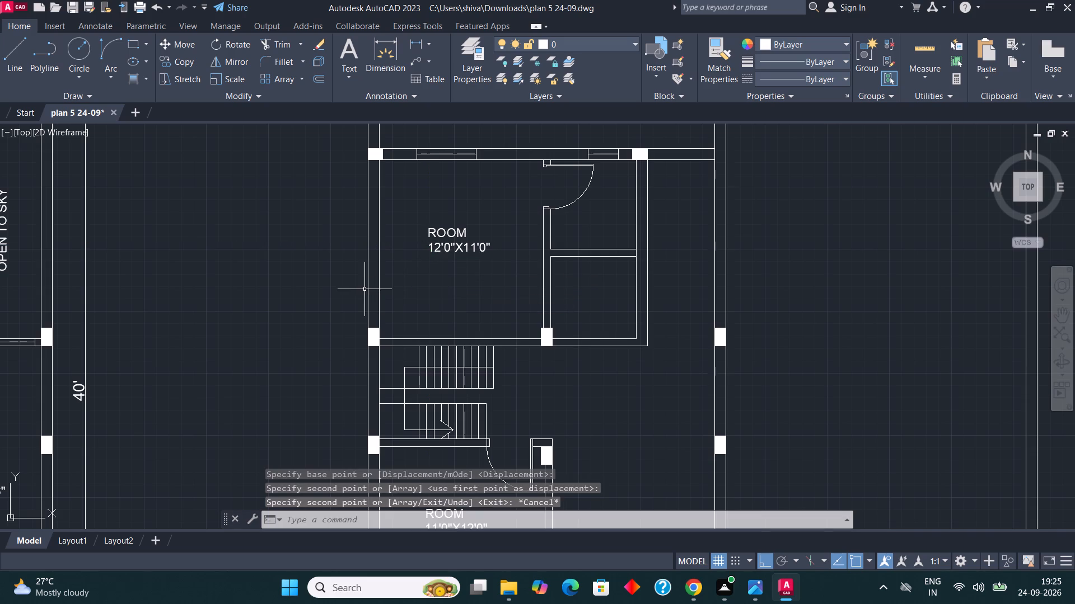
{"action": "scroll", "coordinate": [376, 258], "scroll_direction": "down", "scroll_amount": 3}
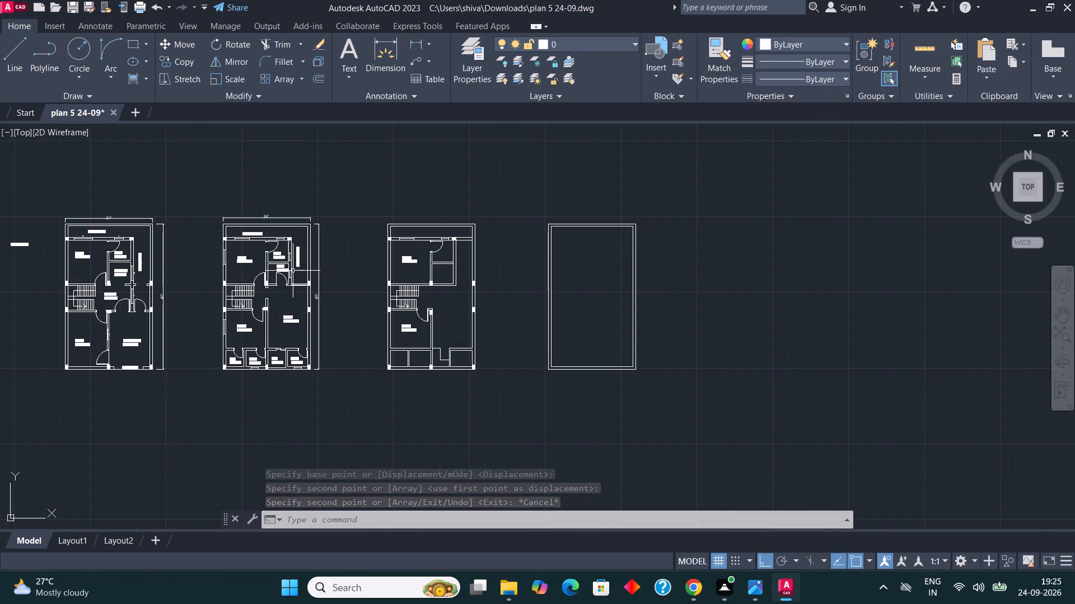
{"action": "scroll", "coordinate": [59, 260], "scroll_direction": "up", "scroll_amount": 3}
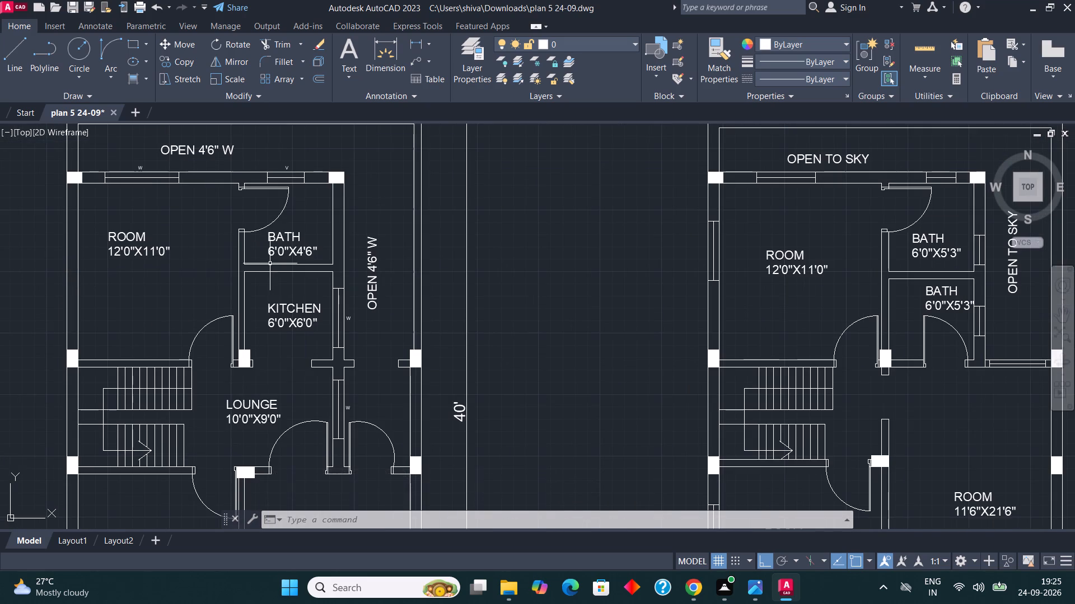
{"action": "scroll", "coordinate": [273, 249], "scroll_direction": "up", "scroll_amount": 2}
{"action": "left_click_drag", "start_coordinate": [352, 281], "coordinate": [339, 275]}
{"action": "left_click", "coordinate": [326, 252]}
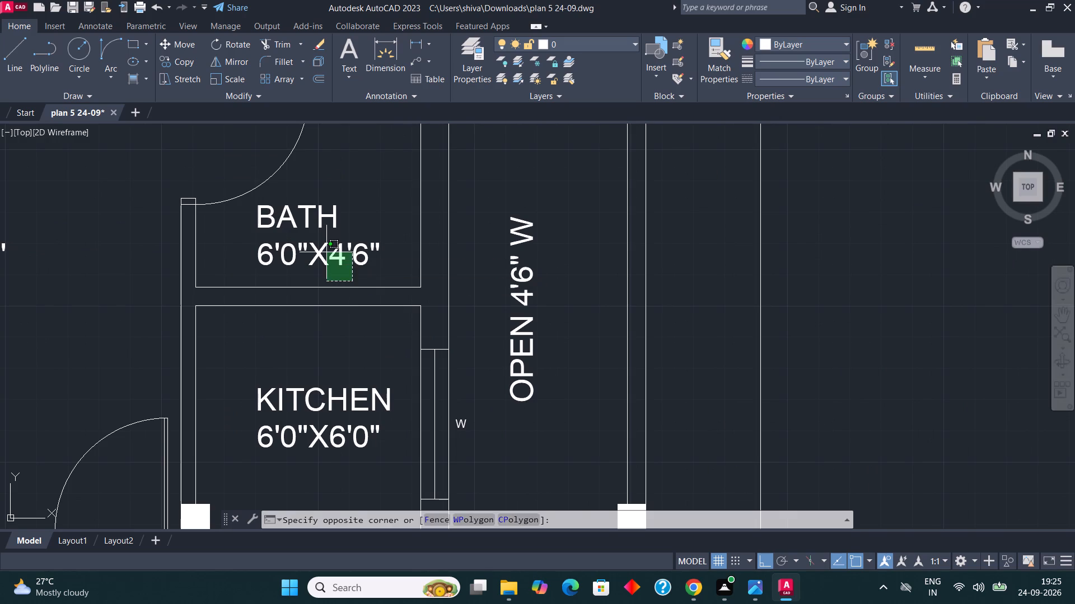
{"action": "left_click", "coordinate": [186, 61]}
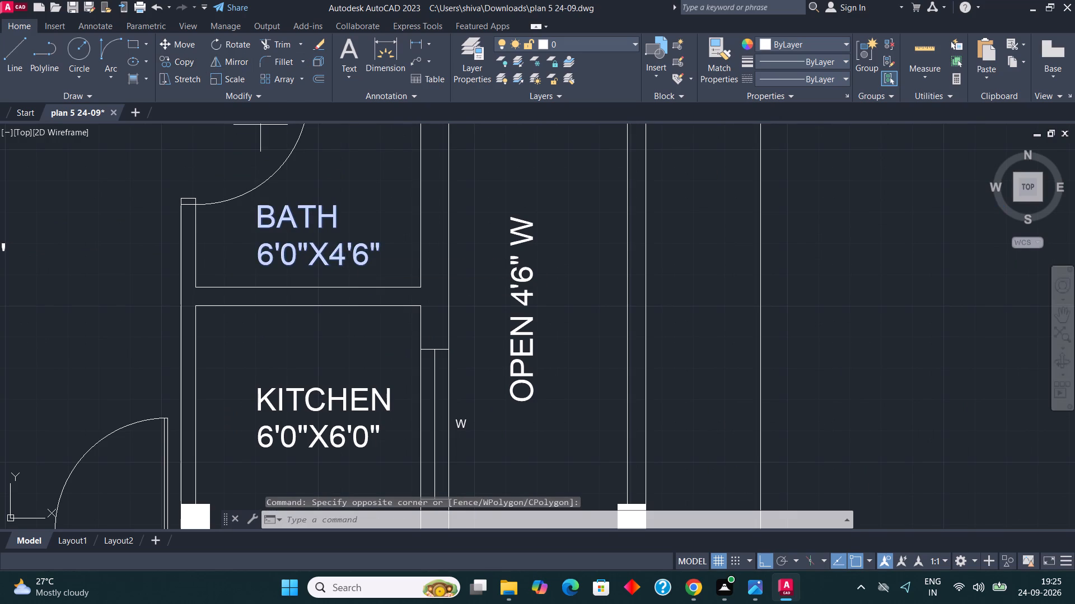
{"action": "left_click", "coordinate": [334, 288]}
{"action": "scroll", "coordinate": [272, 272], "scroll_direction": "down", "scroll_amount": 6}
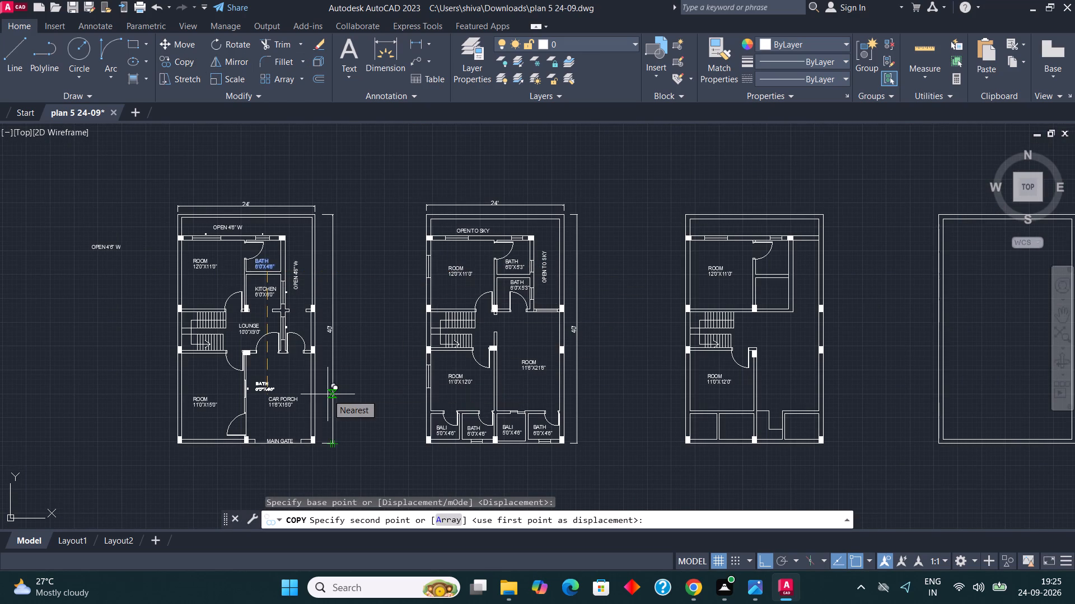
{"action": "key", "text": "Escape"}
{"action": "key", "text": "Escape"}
Copy the upper BATH 6'0"X5'3" label from the neighbouring plan into the third plan's upper bath.
{"action": "scroll", "coordinate": [440, 285], "scroll_direction": "up", "scroll_amount": 1}
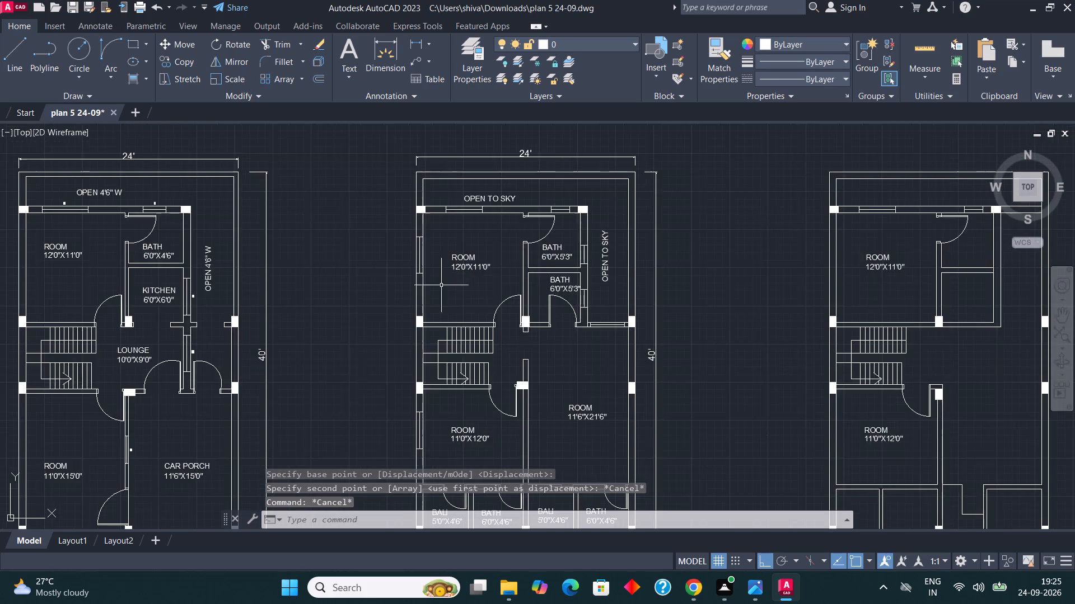
{"action": "scroll", "coordinate": [448, 285], "scroll_direction": "up", "scroll_amount": 1}
{"action": "scroll", "coordinate": [579, 235], "scroll_direction": "up", "scroll_amount": 2}
{"action": "left_click", "coordinate": [587, 259]}
{"action": "left_click", "coordinate": [573, 228]}
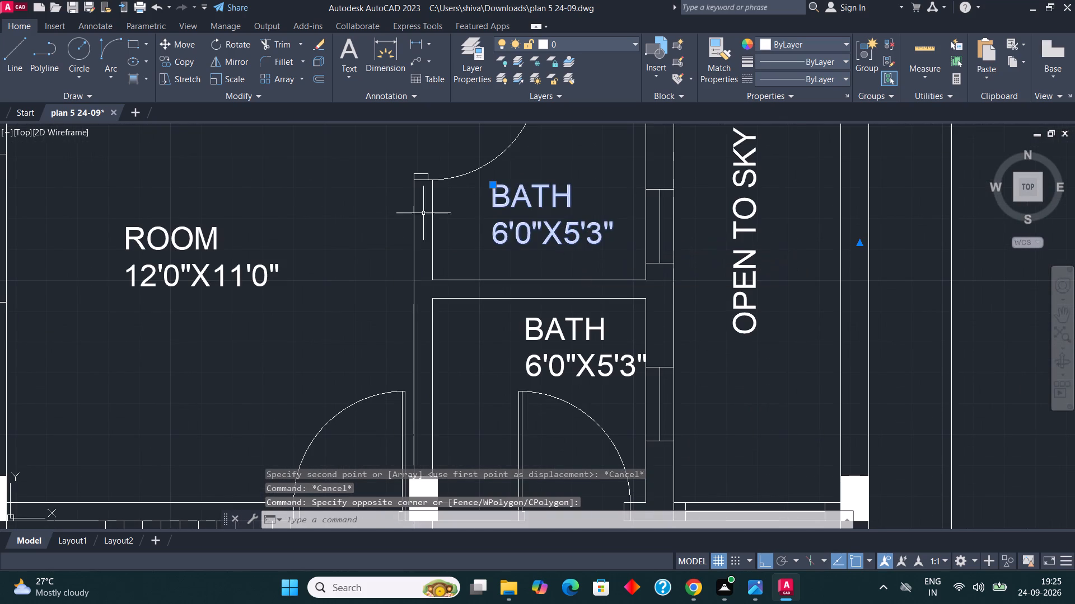
{"action": "left_click", "coordinate": [169, 58]}
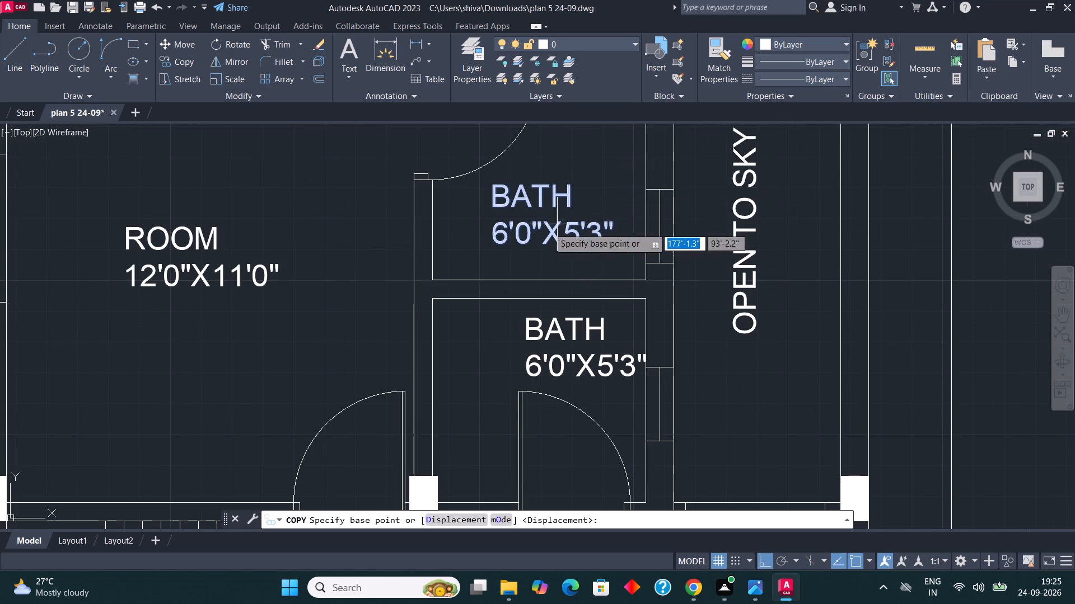
{"action": "left_click", "coordinate": [545, 228]}
{"action": "scroll", "coordinate": [231, 256], "scroll_direction": "down", "scroll_amount": 4}
{"action": "scroll", "coordinate": [497, 243], "scroll_direction": "up", "scroll_amount": 2}
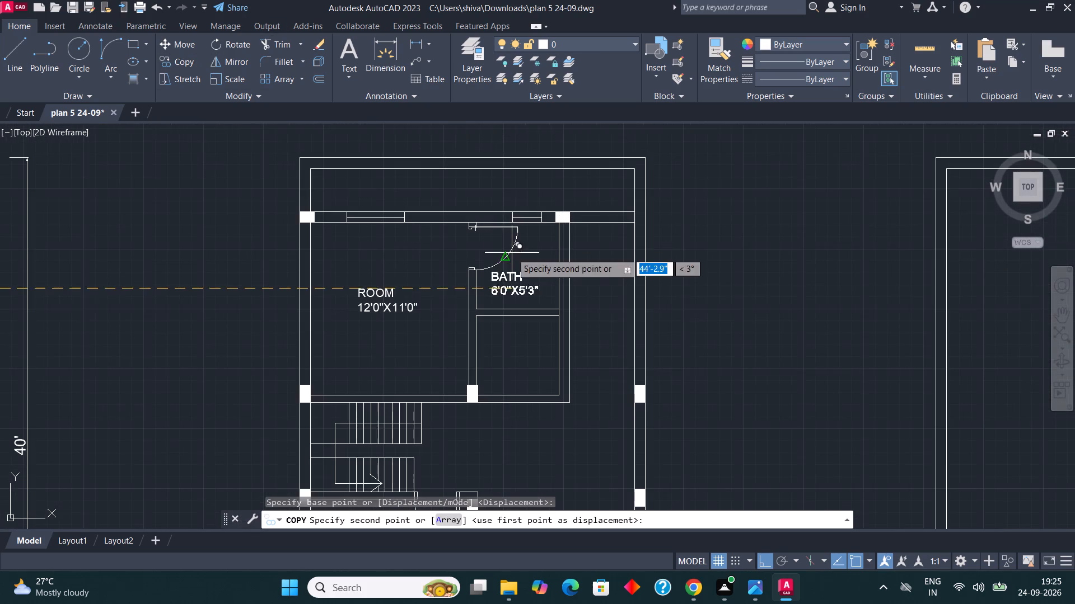
{"action": "scroll", "coordinate": [511, 262], "scroll_direction": "up", "scroll_amount": 2}
{"action": "left_click", "coordinate": [521, 282]}
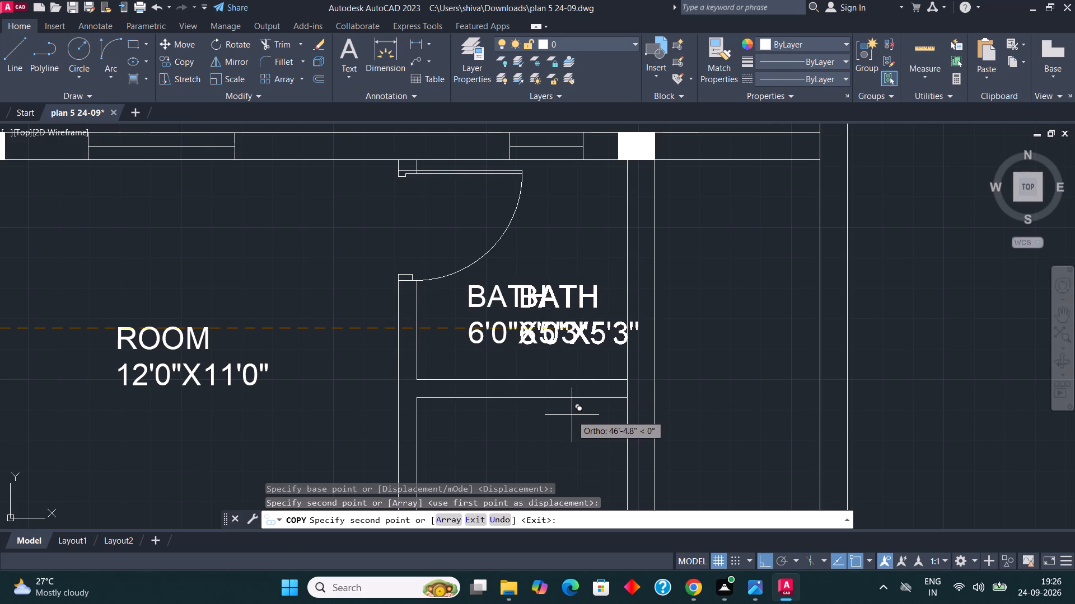
Place a second copy of the BATH 6'0"X5'3" label in the compartment below the bath, with Ortho turned off.
{"action": "key", "text": "F8"}
{"action": "scroll", "coordinate": [557, 331], "scroll_direction": "down", "scroll_amount": 3}
{"action": "scroll", "coordinate": [549, 399], "scroll_direction": "up", "scroll_amount": 1}
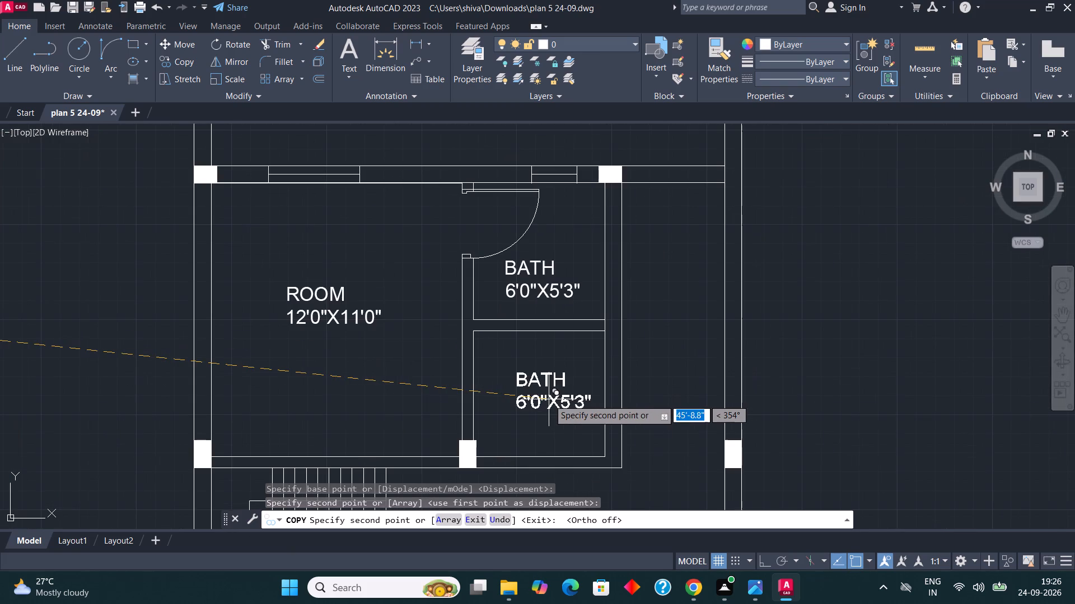
{"action": "scroll", "coordinate": [544, 401], "scroll_direction": "up", "scroll_amount": 2}
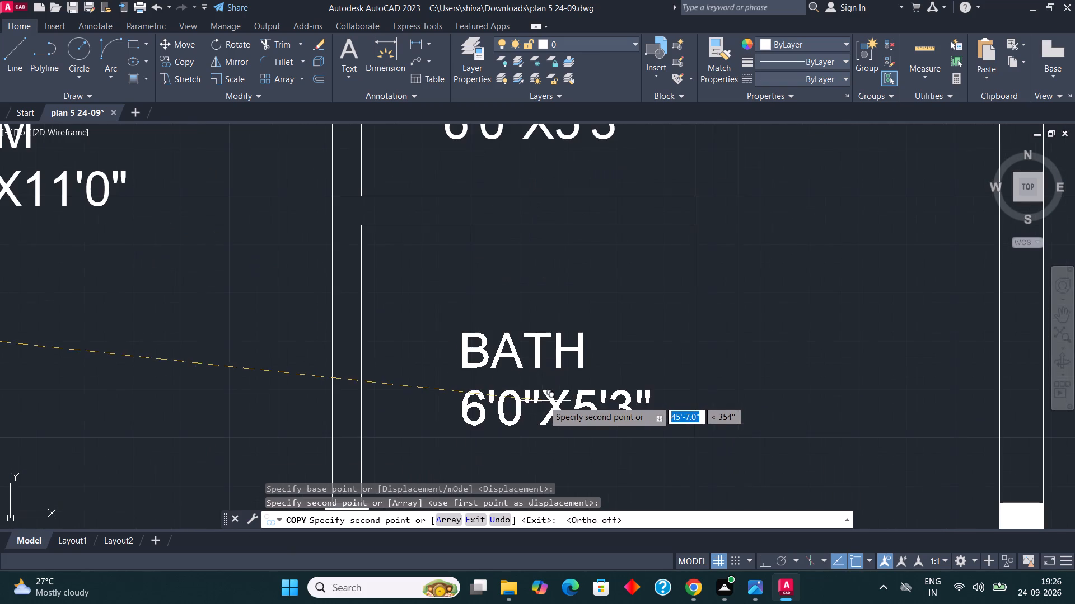
{"action": "left_click", "coordinate": [543, 391]}
{"action": "key", "text": "Escape"}
Change the word BATH to STORE in the lower compartment's label, keeping its size line.
{"action": "left_click", "coordinate": [525, 342]}
{"action": "double_click", "coordinate": [510, 347]}
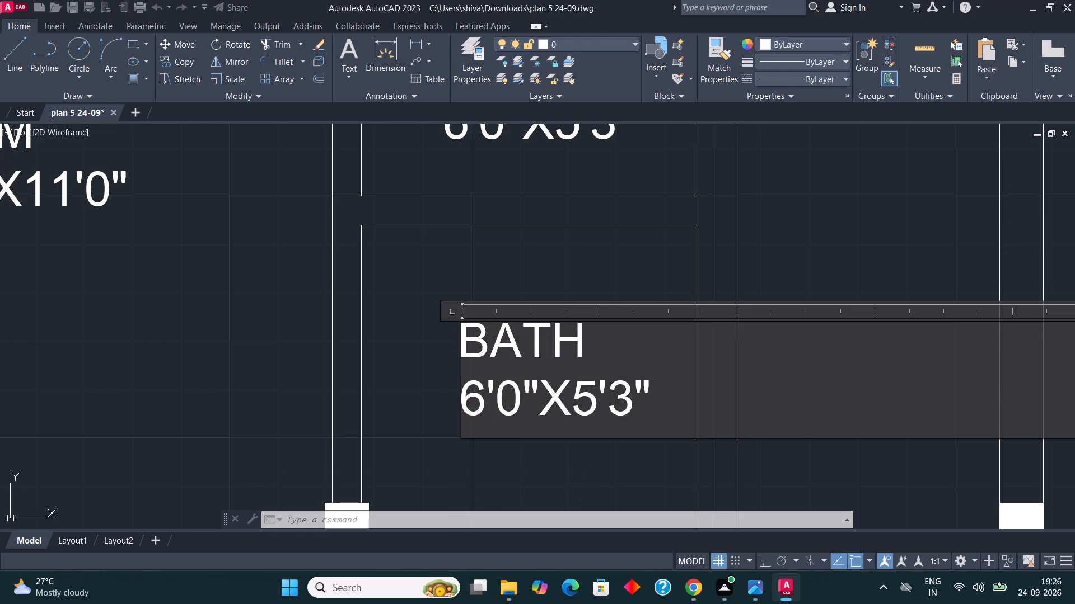
{"action": "left_click", "coordinate": [586, 334]}
{"action": "key", "text": "BackSpace"}
{"action": "key", "text": "BackSpace"}
{"action": "key", "text": "BackSpace"}
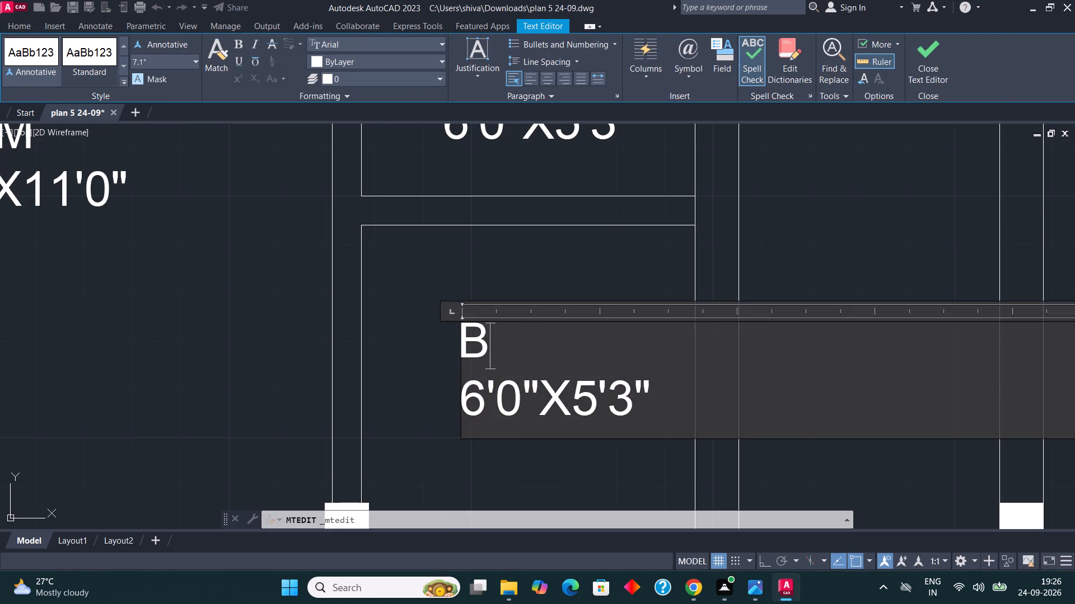
{"action": "key", "text": "BackSpace"}
{"action": "type", "text": "STORE"}
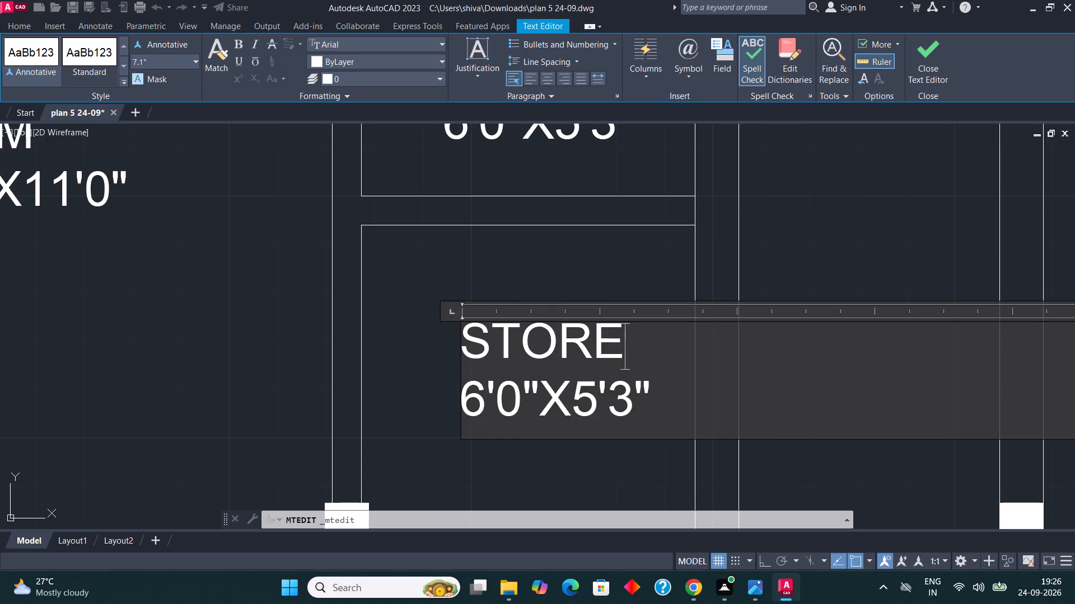
{"action": "left_click", "coordinate": [522, 447]}
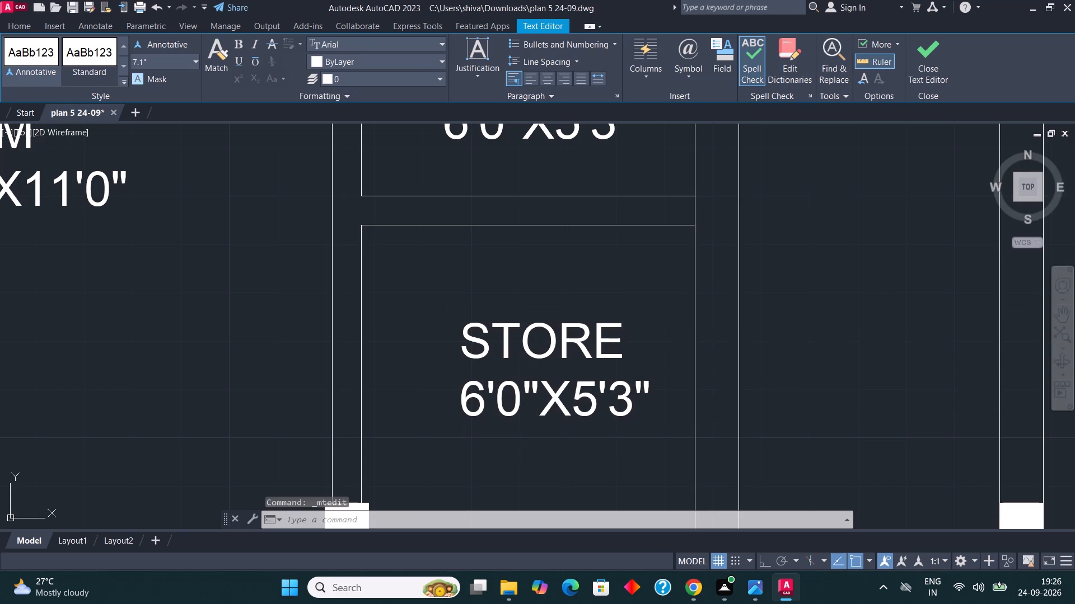
{"action": "scroll", "coordinate": [517, 334], "scroll_direction": "down", "scroll_amount": 3}
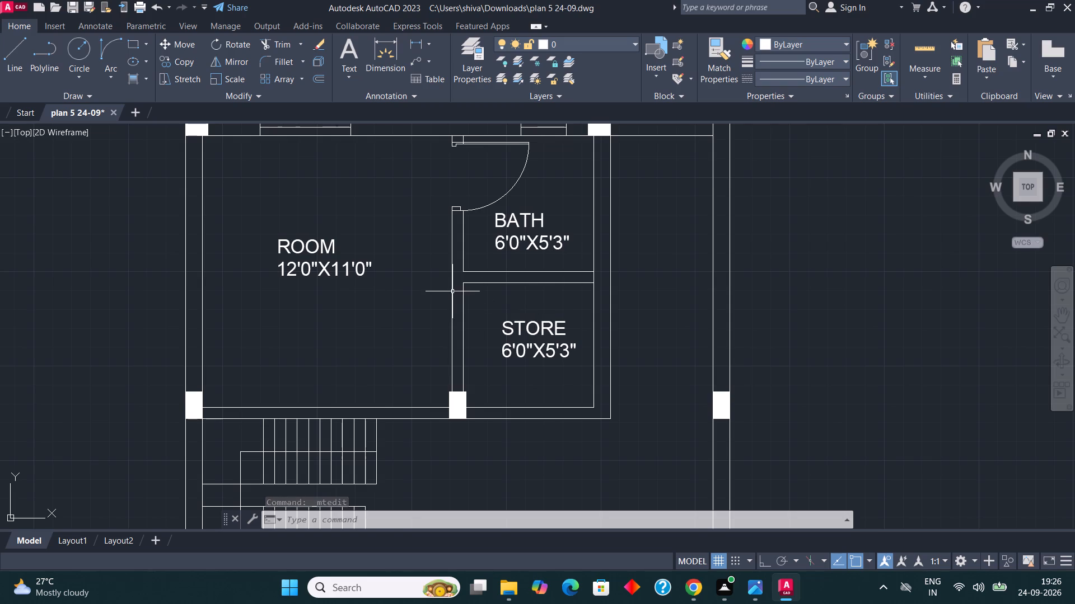
Copy the bath door with its leaf, swing arc and frame pieces down the same wall to the store, just below the bath–store partition.
{"action": "scroll", "coordinate": [452, 291], "scroll_direction": "up", "scroll_amount": 1}
{"action": "scroll", "coordinate": [493, 314], "scroll_direction": "down", "scroll_amount": 1}
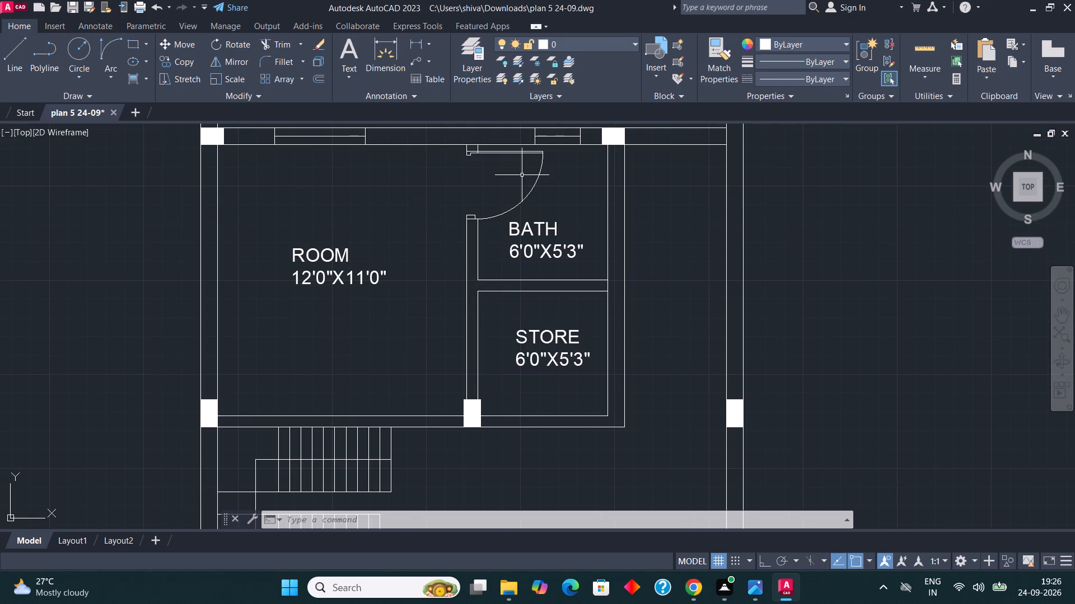
{"action": "scroll", "coordinate": [522, 175], "scroll_direction": "up", "scroll_amount": 1}
{"action": "scroll", "coordinate": [532, 200], "scroll_direction": "down", "scroll_amount": 1}
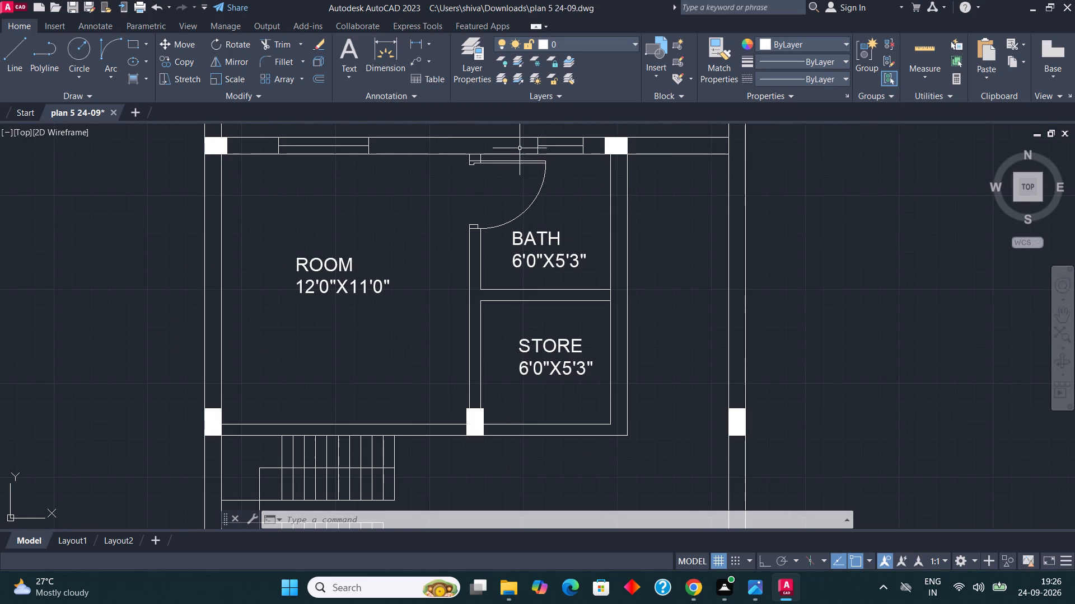
{"action": "scroll", "coordinate": [518, 140], "scroll_direction": "up", "scroll_amount": 1}
{"action": "scroll", "coordinate": [517, 186], "scroll_direction": "up", "scroll_amount": 2}
{"action": "left_click", "coordinate": [532, 227]}
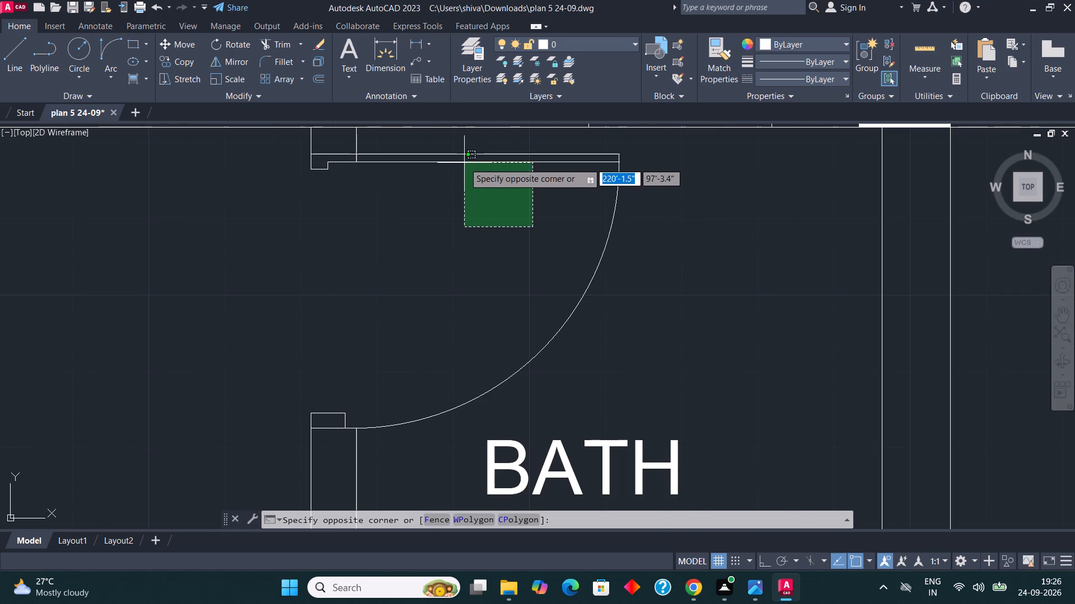
{"action": "left_click", "coordinate": [456, 140]}
{"action": "scroll", "coordinate": [320, 152], "scroll_direction": "up", "scroll_amount": 3}
{"action": "left_click", "coordinate": [339, 178]}
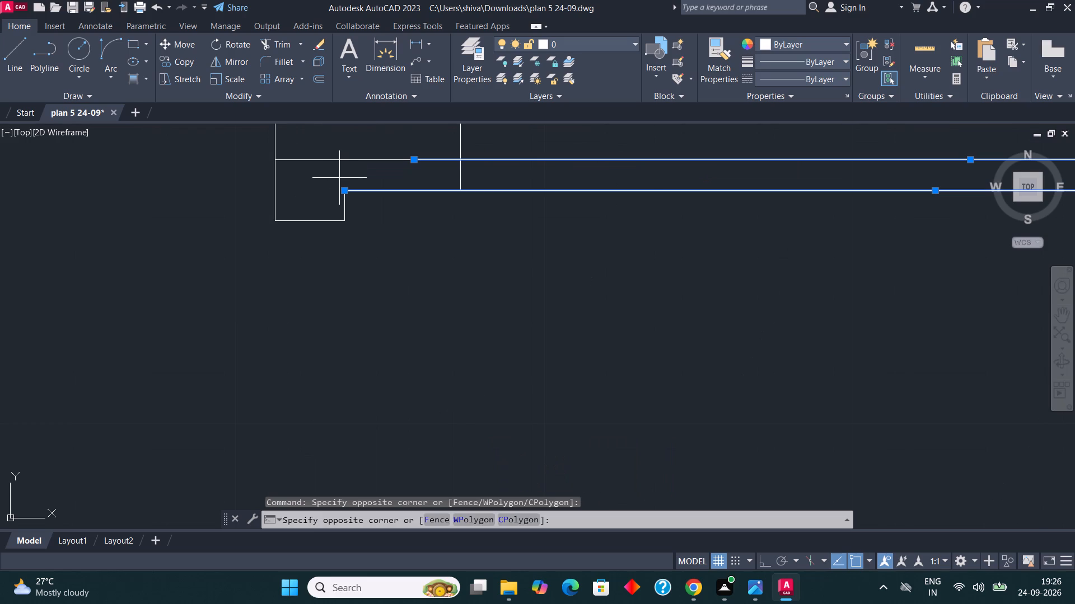
{"action": "left_click", "coordinate": [335, 152]}
{"action": "left_click", "coordinate": [380, 242]}
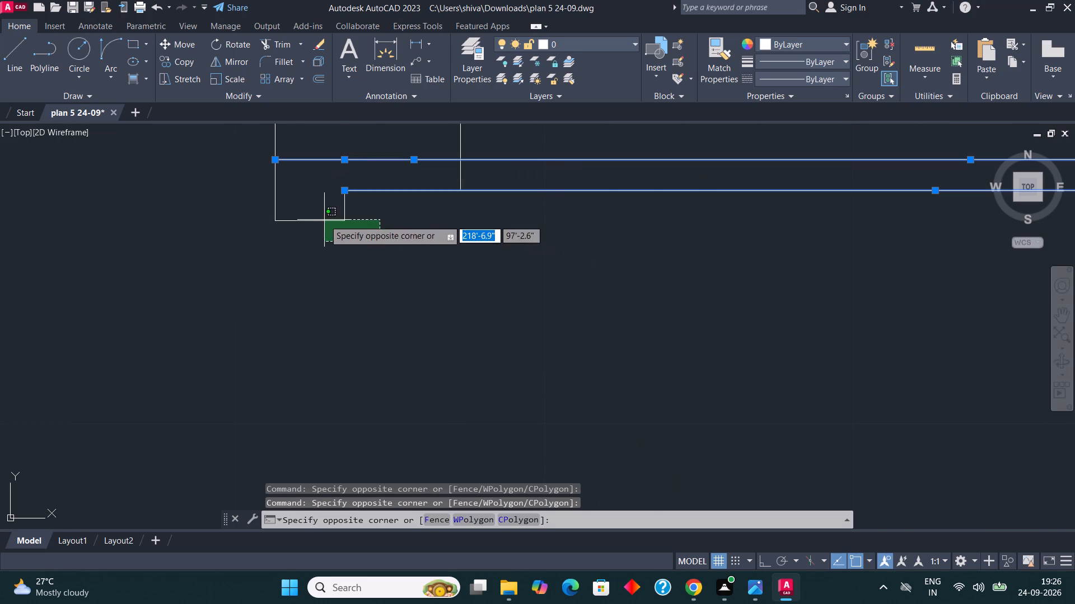
{"action": "left_click", "coordinate": [324, 220]}
{"action": "scroll", "coordinate": [337, 203], "scroll_direction": "down", "scroll_amount": 4}
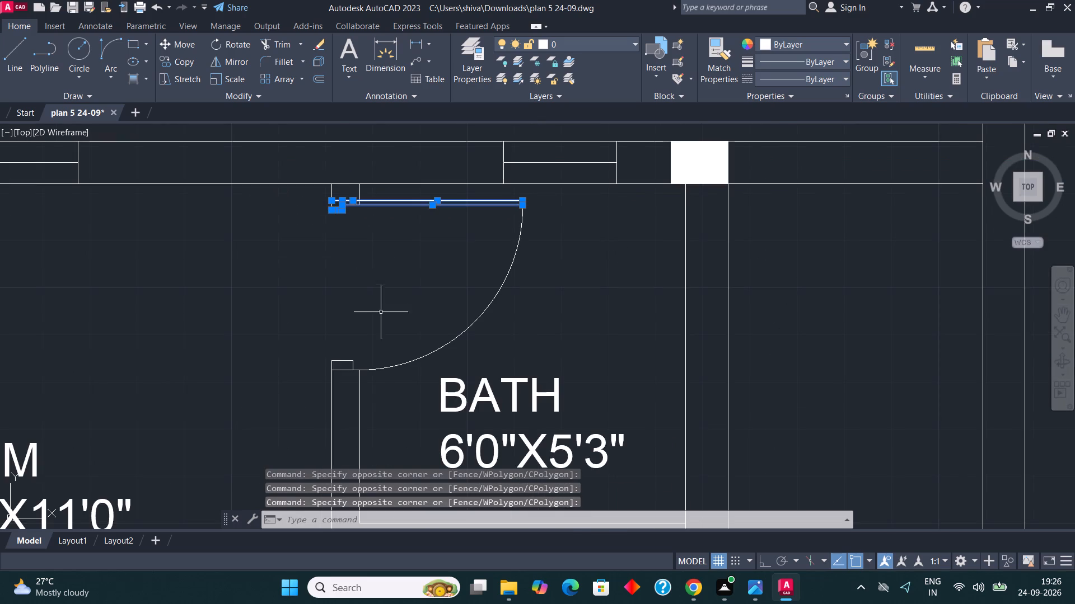
{"action": "scroll", "coordinate": [392, 360], "scroll_direction": "up", "scroll_amount": 1}
{"action": "left_click_drag", "start_coordinate": [403, 390], "coordinate": [398, 388]}
{"action": "left_click", "coordinate": [370, 342]}
{"action": "scroll", "coordinate": [340, 361], "scroll_direction": "up", "scroll_amount": 2}
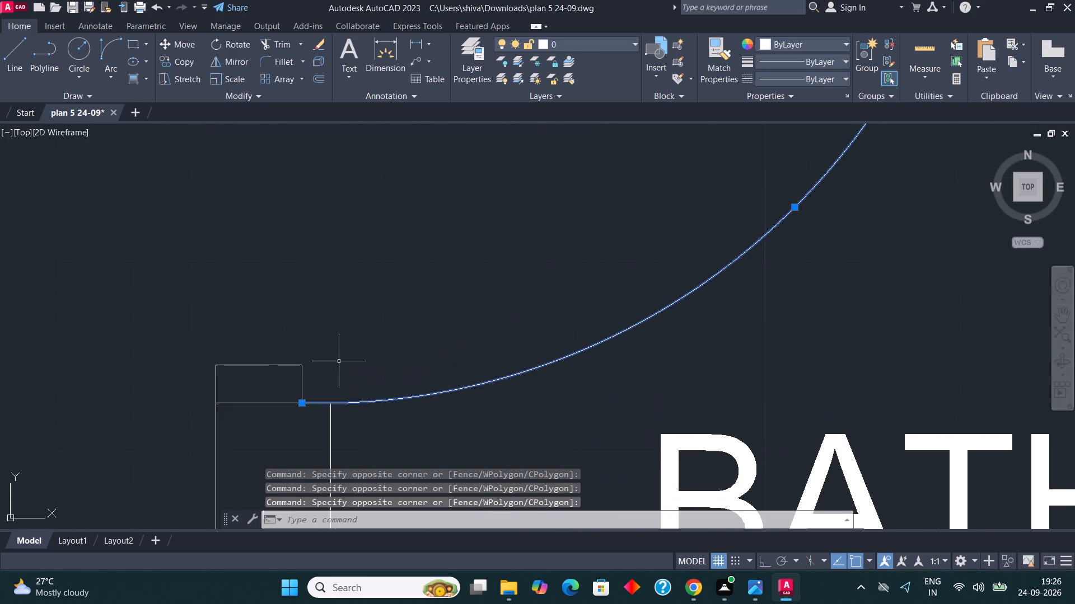
{"action": "left_click", "coordinate": [330, 376]}
{"action": "left_click", "coordinate": [274, 355]}
{"action": "left_click", "coordinate": [276, 403]}
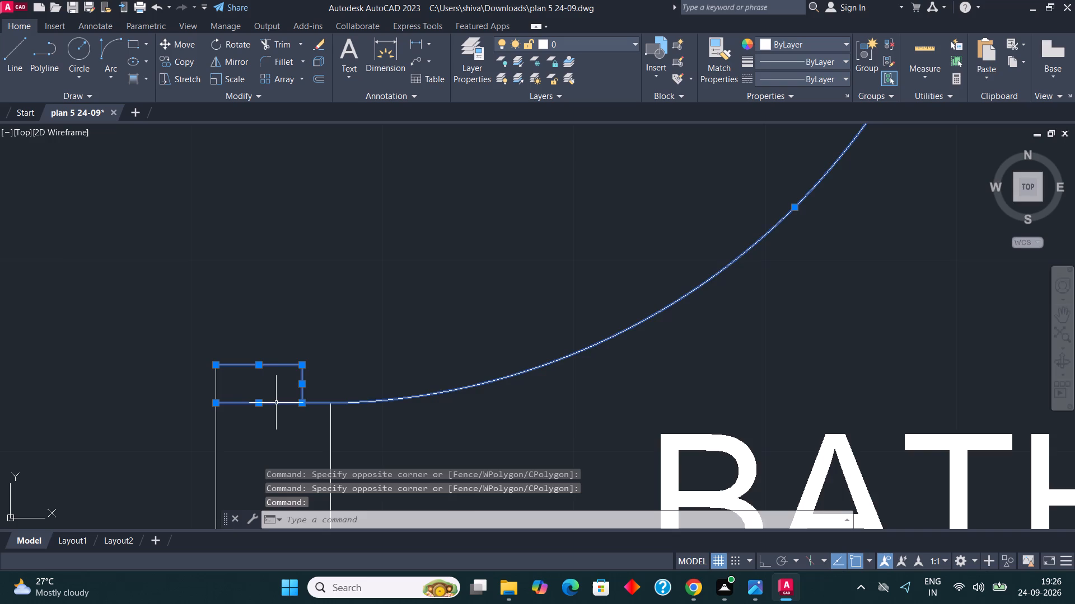
{"action": "scroll", "coordinate": [300, 350], "scroll_direction": "down", "scroll_amount": 4}
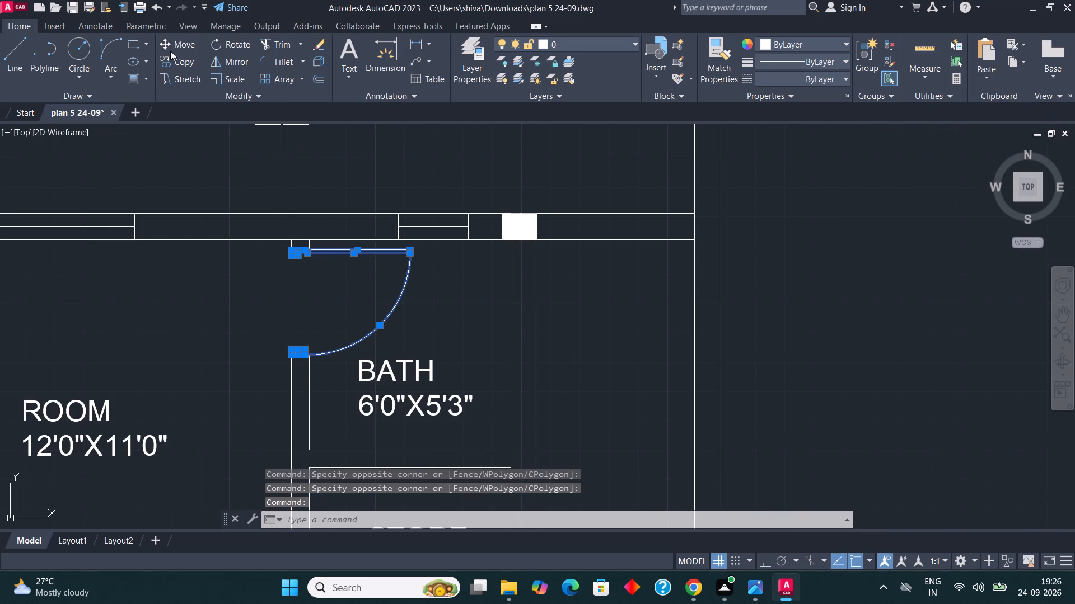
{"action": "left_click", "coordinate": [177, 65]}
{"action": "scroll", "coordinate": [340, 243], "scroll_direction": "up", "scroll_amount": 2}
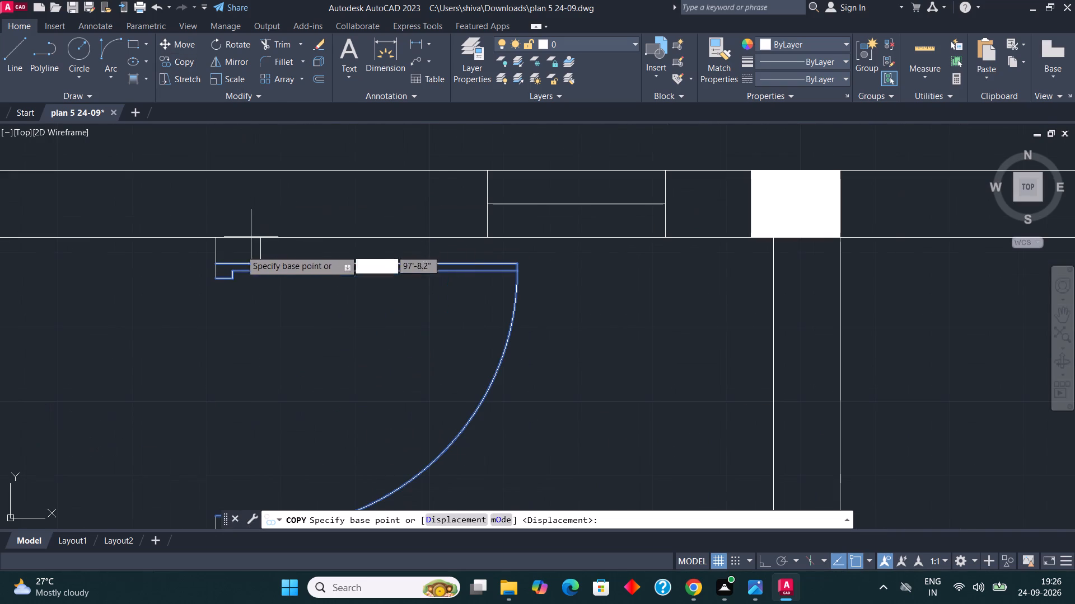
{"action": "left_click", "coordinate": [216, 262]}
{"action": "scroll", "coordinate": [324, 183], "scroll_direction": "down", "scroll_amount": 4}
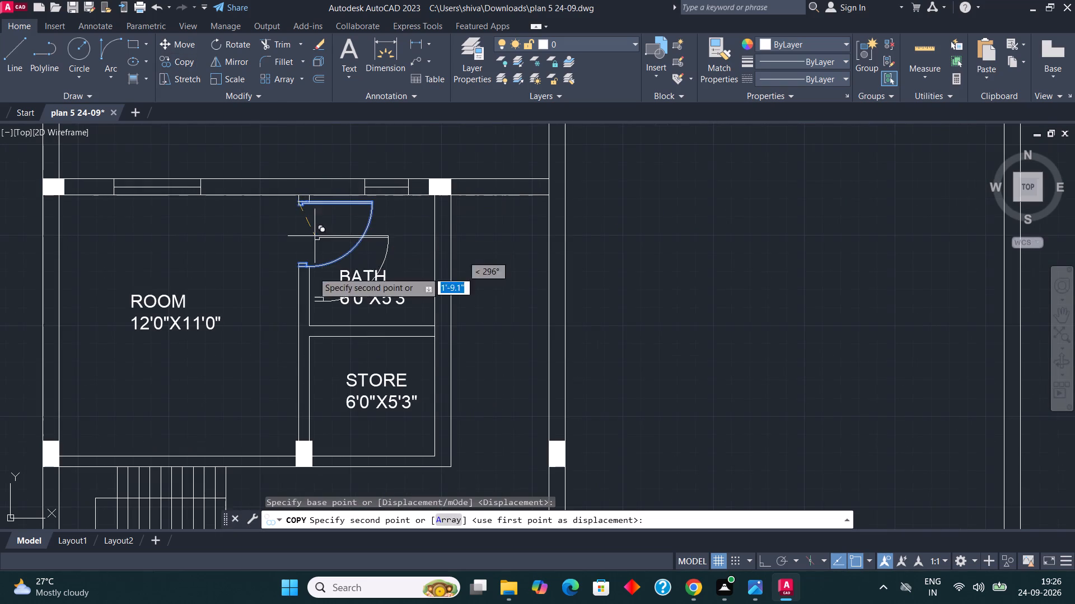
{"action": "scroll", "coordinate": [300, 377], "scroll_direction": "up", "scroll_amount": 1}
{"action": "scroll", "coordinate": [294, 324], "scroll_direction": "up", "scroll_amount": 1}
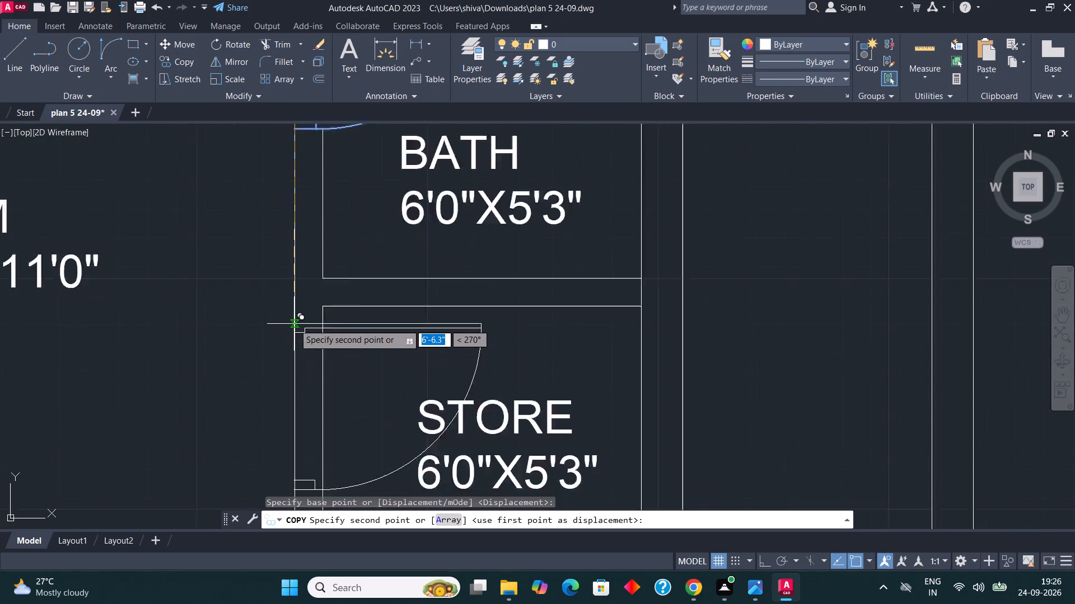
{"action": "scroll", "coordinate": [294, 324], "scroll_direction": "up", "scroll_amount": 1}
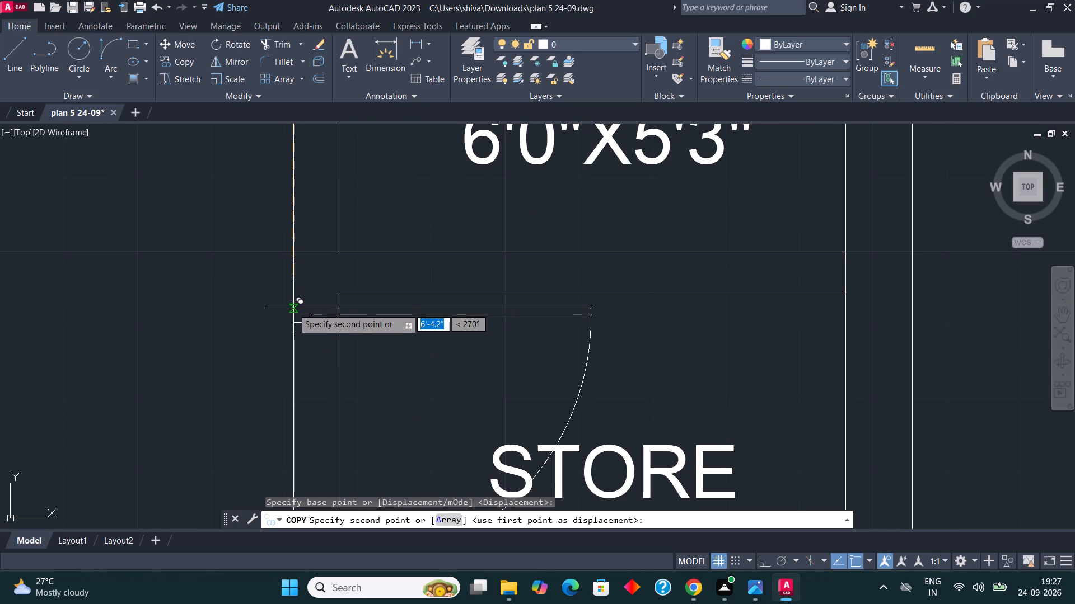
{"action": "left_click", "coordinate": [293, 308]}
{"action": "key", "text": "Escape"}
{"action": "scroll", "coordinate": [375, 254], "scroll_direction": "down", "scroll_amount": 3}
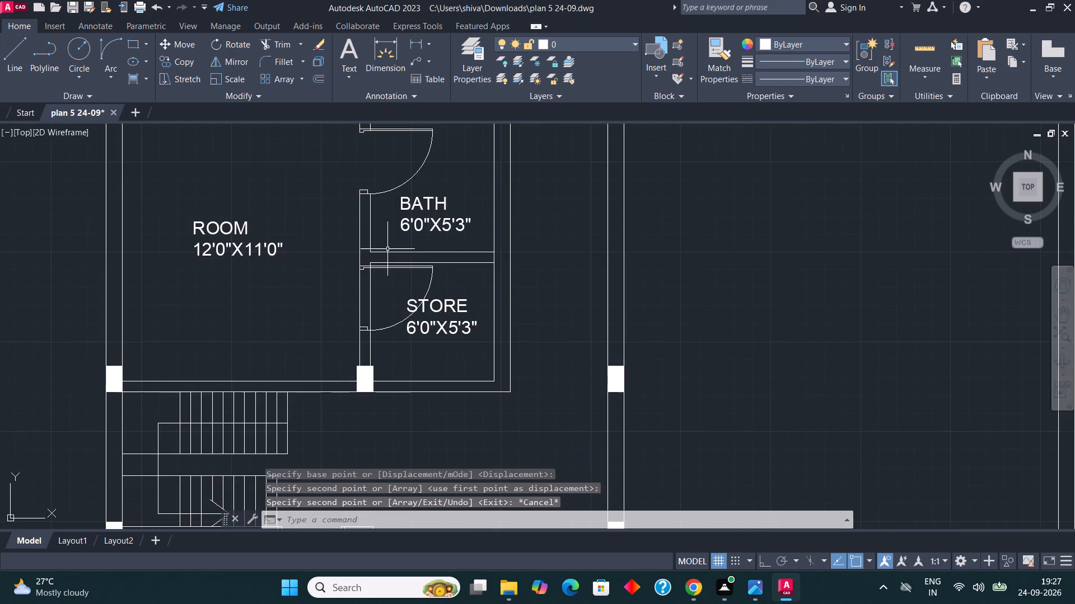
Trim both wall lines across the store's new door opening.
{"action": "scroll", "coordinate": [347, 279], "scroll_direction": "up", "scroll_amount": 2}
{"action": "key", "text": "Escape"}
{"action": "key", "text": "Escape"}
{"action": "key", "text": "t"}
{"action": "key", "text": "r"}
{"action": "key", "text": "Return"}
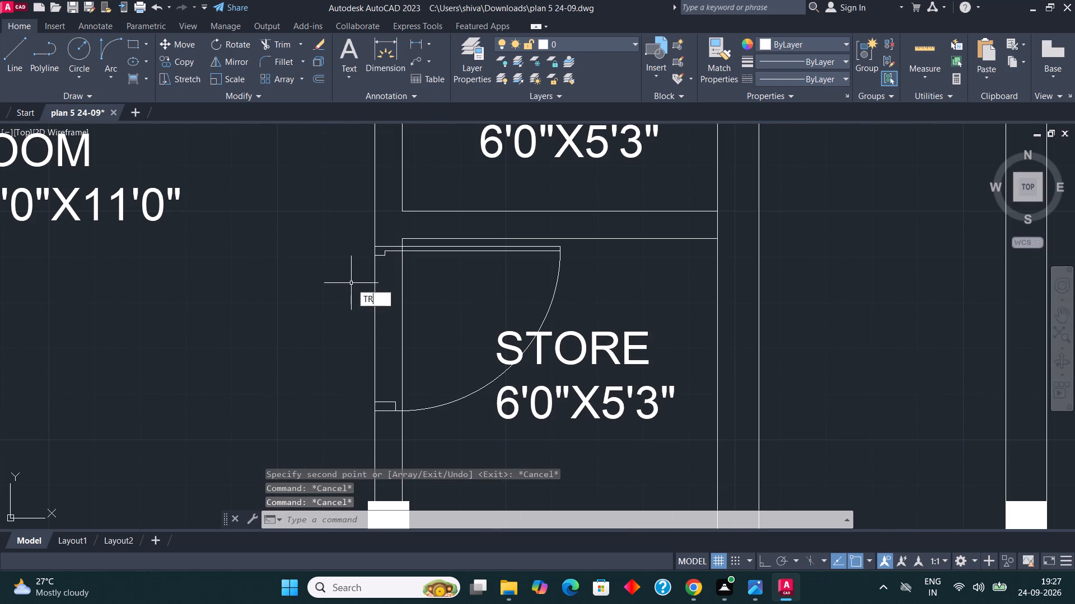
{"action": "left_click", "coordinate": [401, 295]}
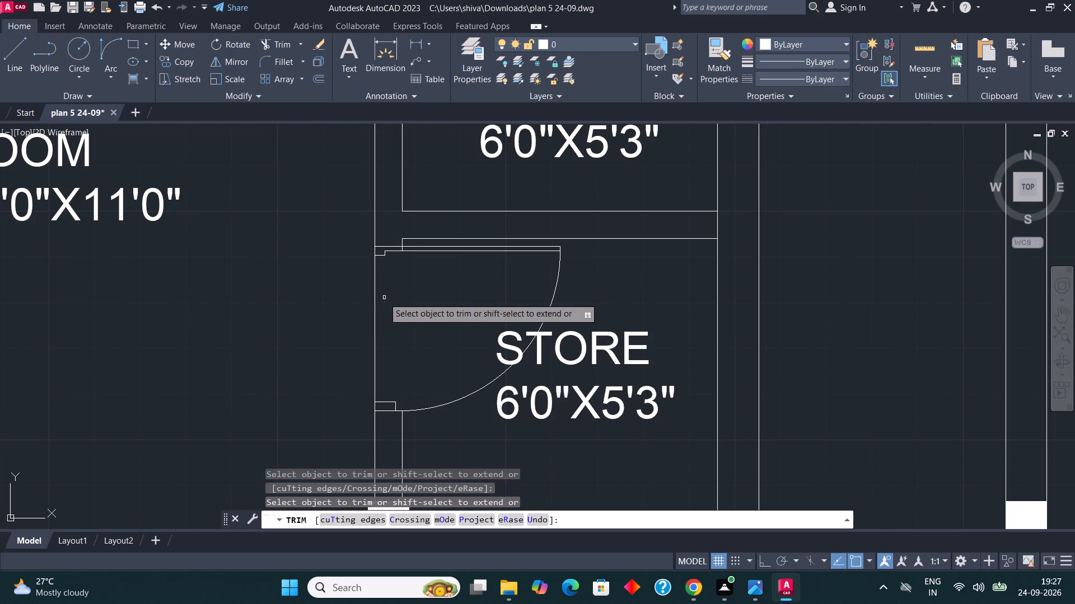
{"action": "left_click", "coordinate": [374, 299]}
{"action": "key", "text": "Escape"}
{"action": "key", "text": "Escape"}
{"action": "key", "text": "Escape"}
Trim the leftover piece of inner wall line between the door leaf's two lines at the store door's upper jamb.
{"action": "scroll", "coordinate": [412, 259], "scroll_direction": "up", "scroll_amount": 2}
{"action": "scroll", "coordinate": [311, 209], "scroll_direction": "up", "scroll_amount": 1}
{"action": "scroll", "coordinate": [417, 231], "scroll_direction": "up", "scroll_amount": 1}
{"action": "key", "text": "space"}
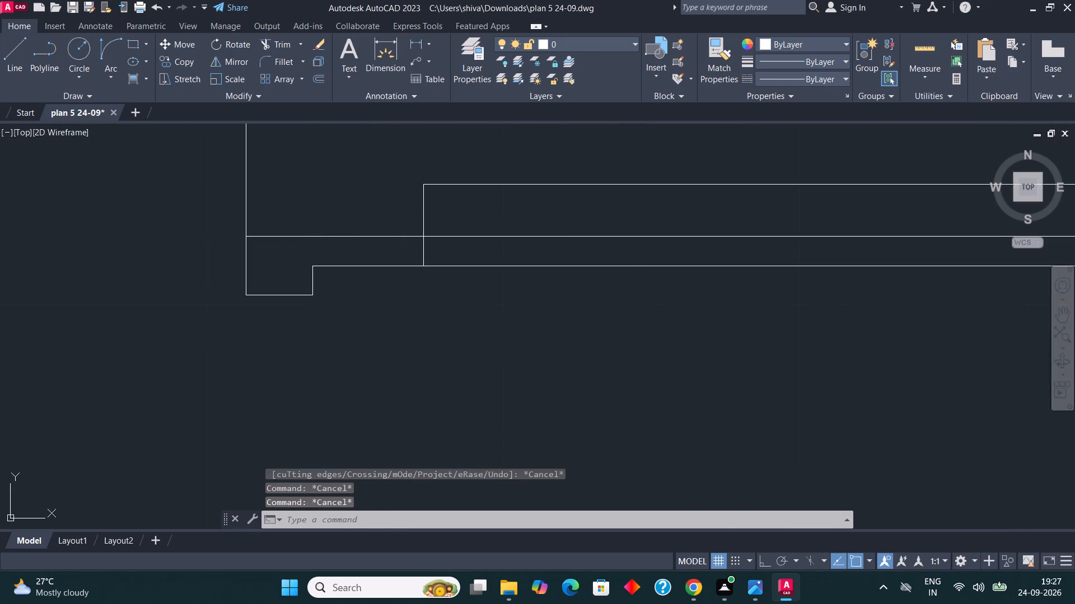
{"action": "left_click", "coordinate": [423, 251]}
{"action": "key", "text": "Escape"}
{"action": "key", "text": "Escape"}
{"action": "scroll", "coordinate": [412, 254], "scroll_direction": "down", "scroll_amount": 4}
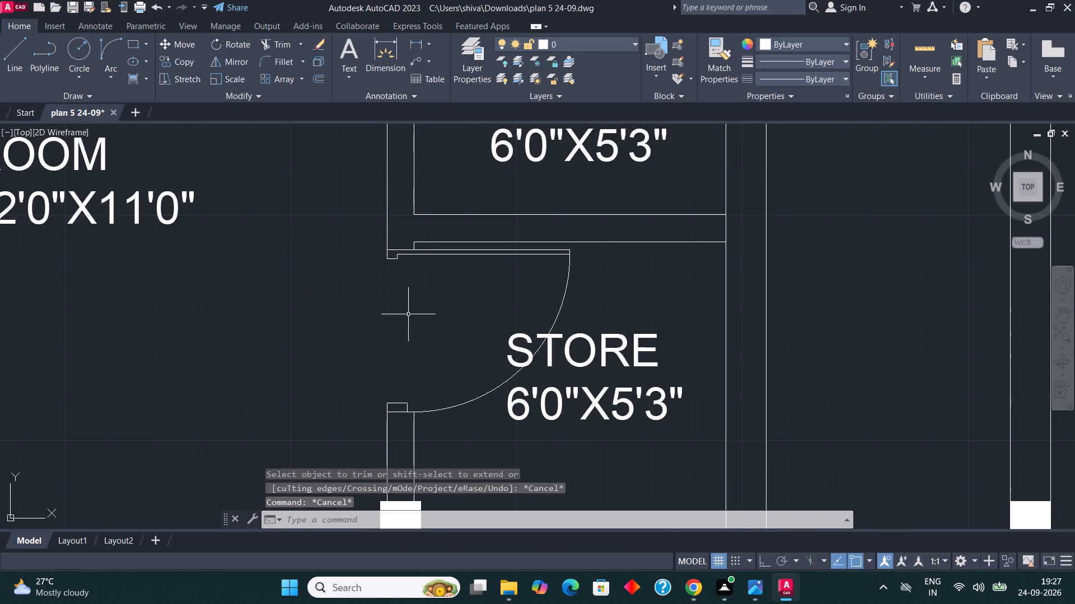
Move the STORE 6'0"X5'3" label down and to the right, clear of the door swing, inside the store.
{"action": "scroll", "coordinate": [414, 288], "scroll_direction": "down", "scroll_amount": 2}
{"action": "scroll", "coordinate": [422, 315], "scroll_direction": "up", "scroll_amount": 2}
{"action": "scroll", "coordinate": [549, 303], "scroll_direction": "down", "scroll_amount": 2}
{"action": "scroll", "coordinate": [563, 341], "scroll_direction": "up", "scroll_amount": 1}
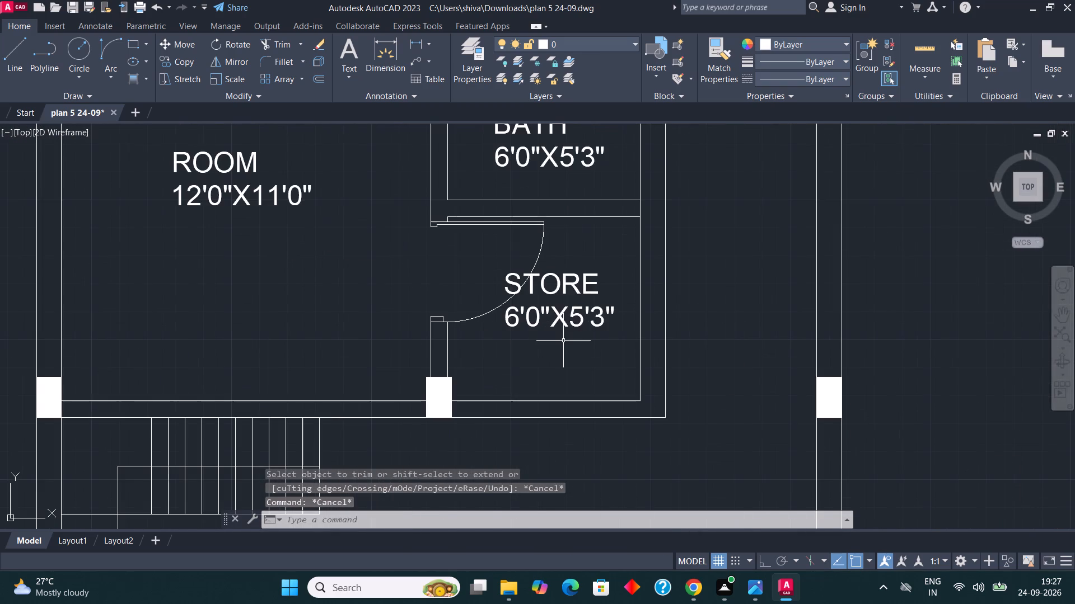
{"action": "left_click", "coordinate": [564, 341]}
{"action": "left_click", "coordinate": [547, 305]}
{"action": "key", "text": "m"}
{"action": "key", "text": "Return"}
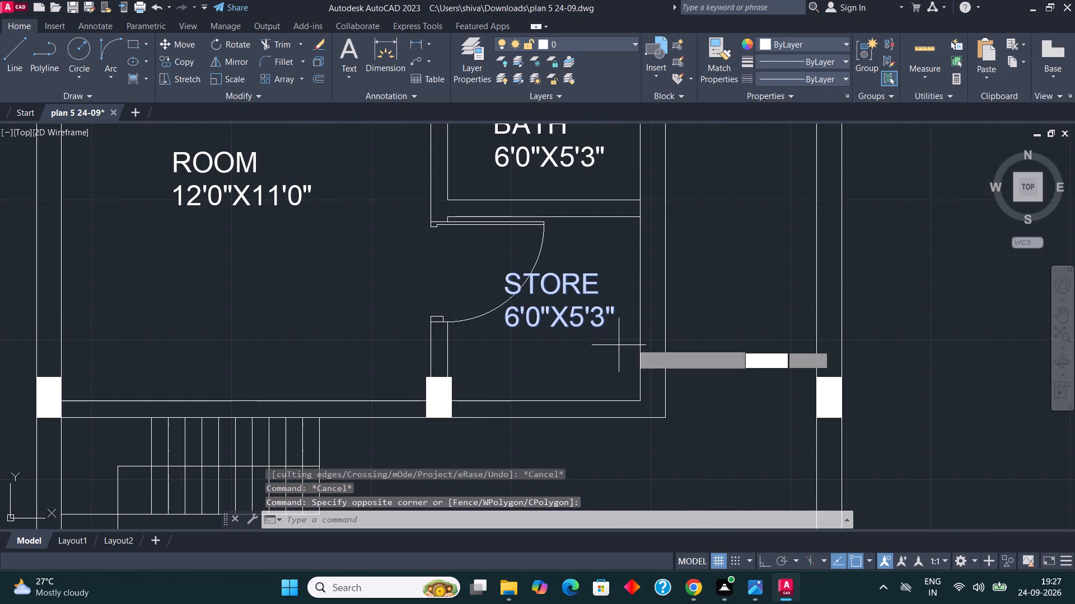
{"action": "left_click", "coordinate": [597, 306]}
{"action": "scroll", "coordinate": [541, 368], "scroll_direction": "up", "scroll_amount": 1}
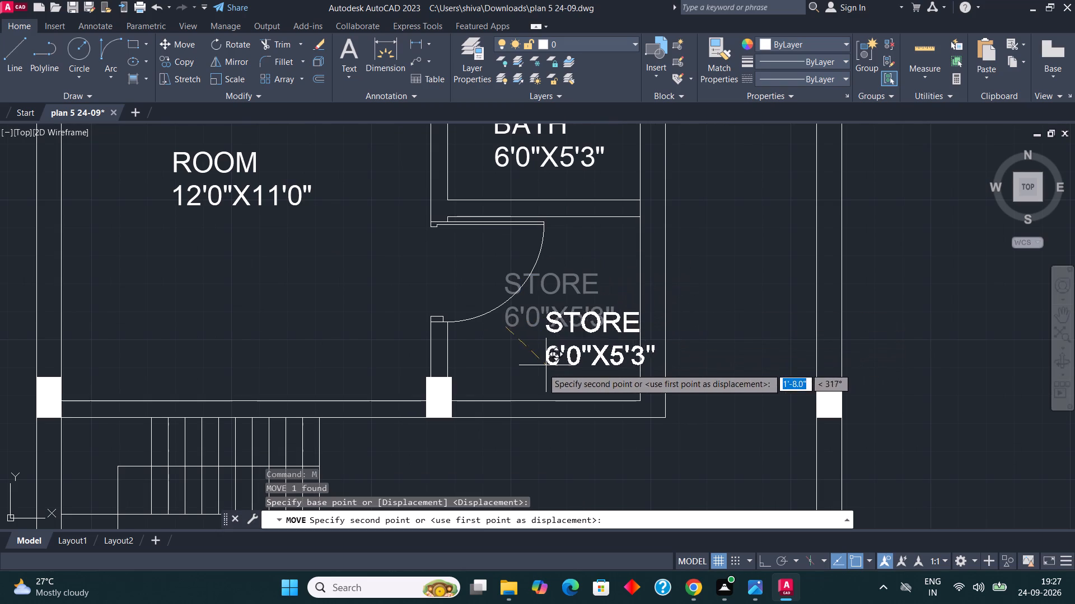
{"action": "scroll", "coordinate": [537, 369], "scroll_direction": "up", "scroll_amount": 1}
{"action": "left_click", "coordinate": [471, 378]}
{"action": "key", "text": "Escape"}
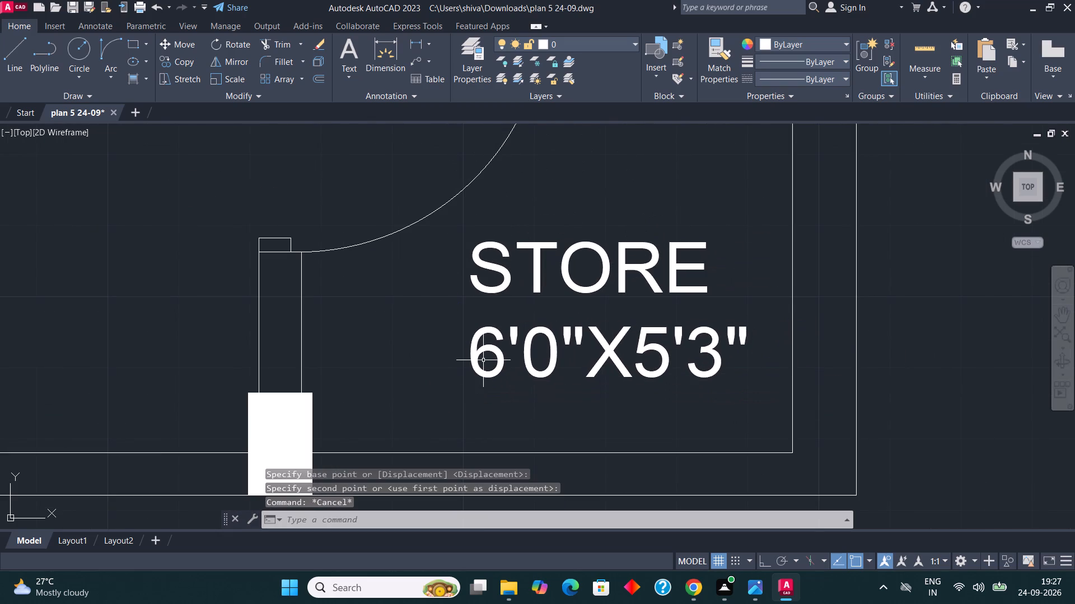
Draw a short vertical line with Ortho on across the wall above the right-hand front compartment, near the outer wall.
{"action": "scroll", "coordinate": [477, 313], "scroll_direction": "down", "scroll_amount": 2}
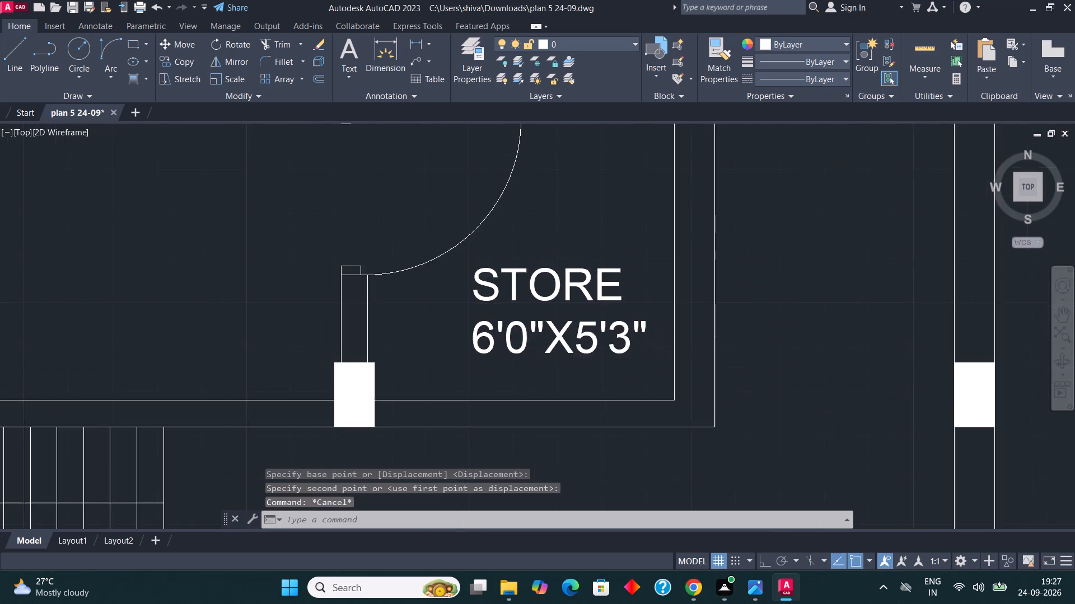
{"action": "scroll", "coordinate": [477, 313], "scroll_direction": "down", "scroll_amount": 4}
{"action": "scroll", "coordinate": [495, 339], "scroll_direction": "up", "scroll_amount": 2}
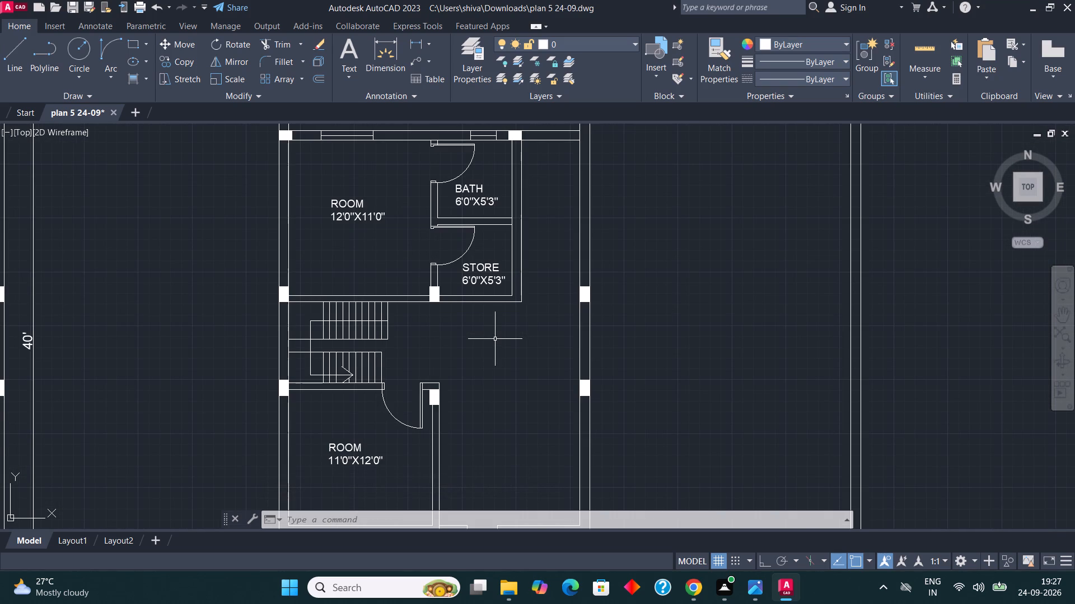
{"action": "scroll", "coordinate": [506, 309], "scroll_direction": "down", "scroll_amount": 1}
{"action": "scroll", "coordinate": [485, 376], "scroll_direction": "up", "scroll_amount": 1}
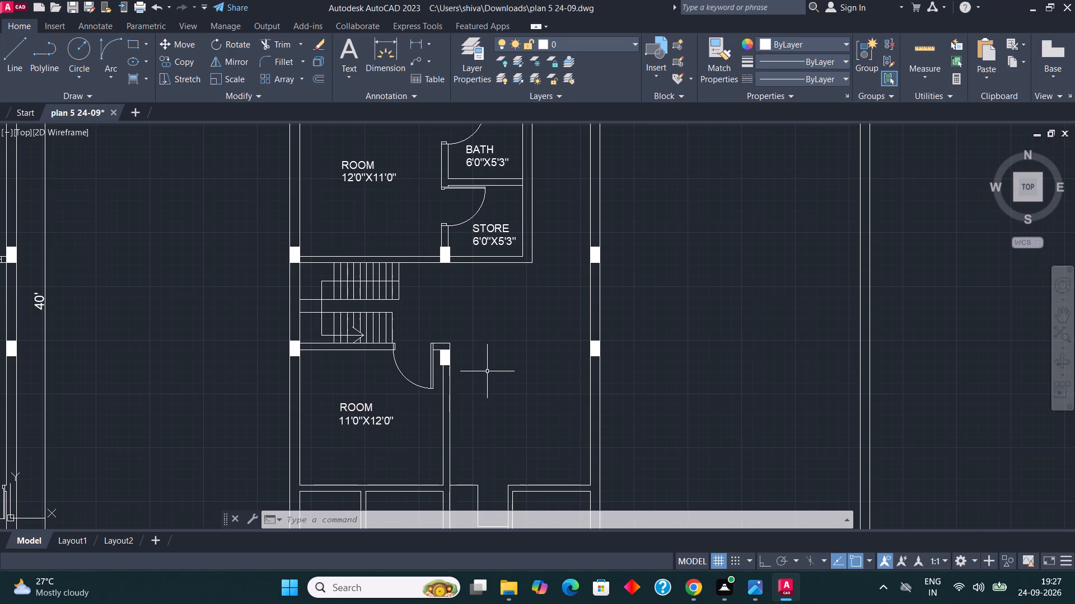
{"action": "scroll", "coordinate": [532, 346], "scroll_direction": "down", "scroll_amount": 1}
{"action": "scroll", "coordinate": [543, 428], "scroll_direction": "up", "scroll_amount": 1}
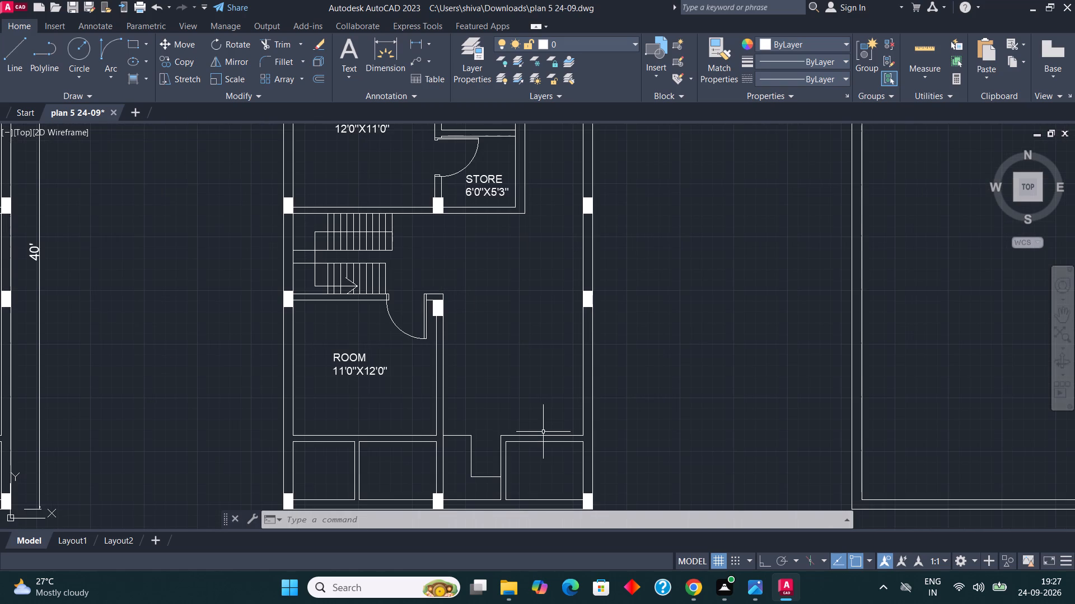
{"action": "scroll", "coordinate": [551, 438], "scroll_direction": "up", "scroll_amount": 2}
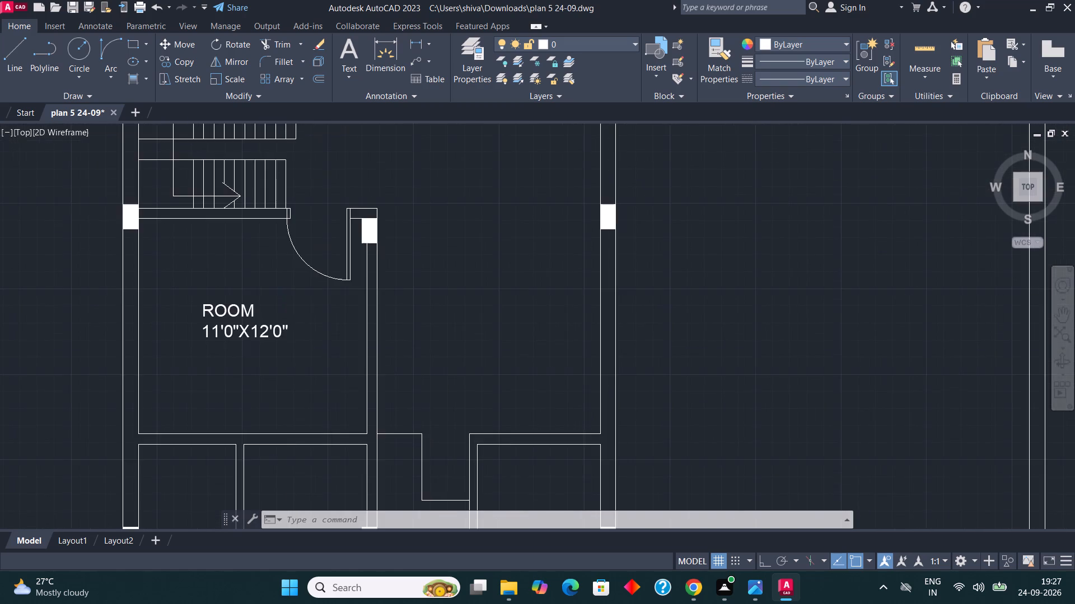
{"action": "key", "text": "Escape"}
{"action": "key", "text": "Escape"}
{"action": "scroll", "coordinate": [555, 426], "scroll_direction": "up", "scroll_amount": 1}
{"action": "key", "text": "l"}
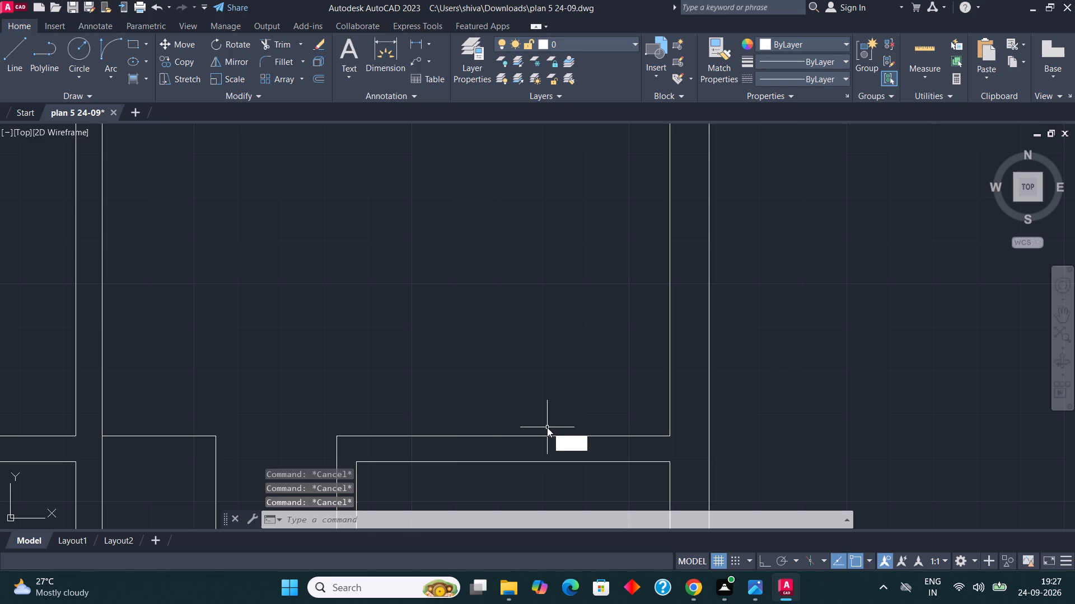
{"action": "key", "text": "Return"}
{"action": "left_click", "coordinate": [644, 418]}
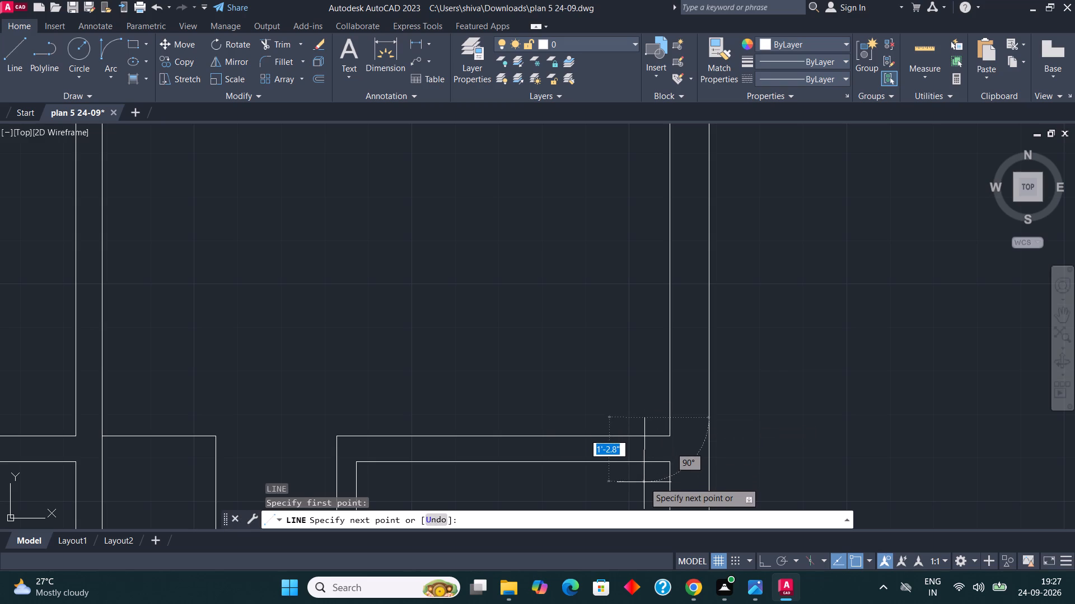
{"action": "key", "text": "F8"}
{"action": "left_click", "coordinate": [649, 487]}
{"action": "key", "text": "Escape"}
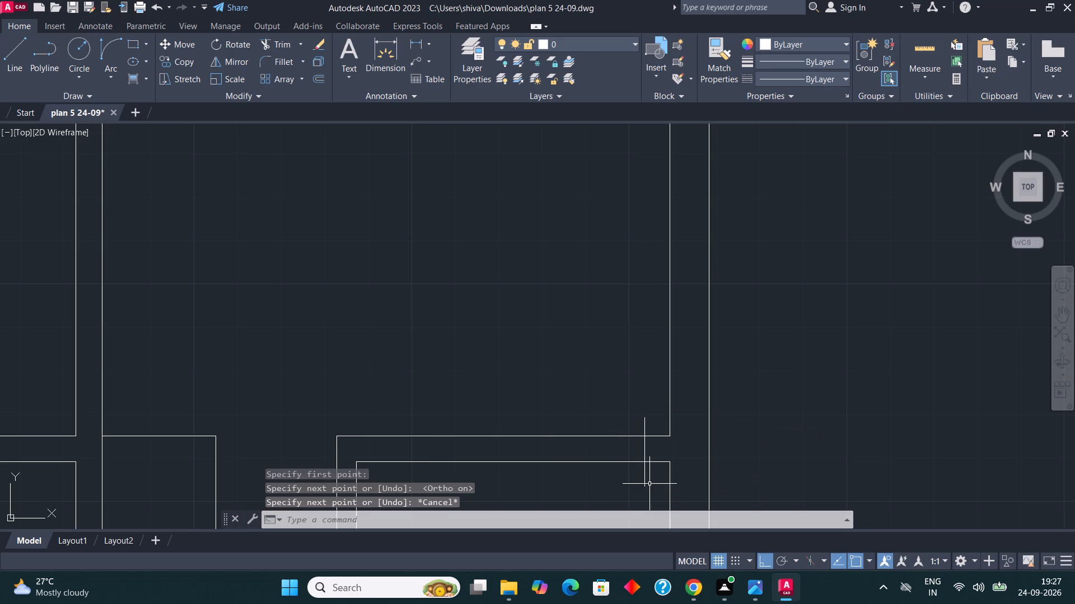
Trim both ends of the short vertical line so it spans only the wall's thickness.
{"action": "key", "text": "t"}
{"action": "key", "text": "r"}
{"action": "key", "text": "Return"}
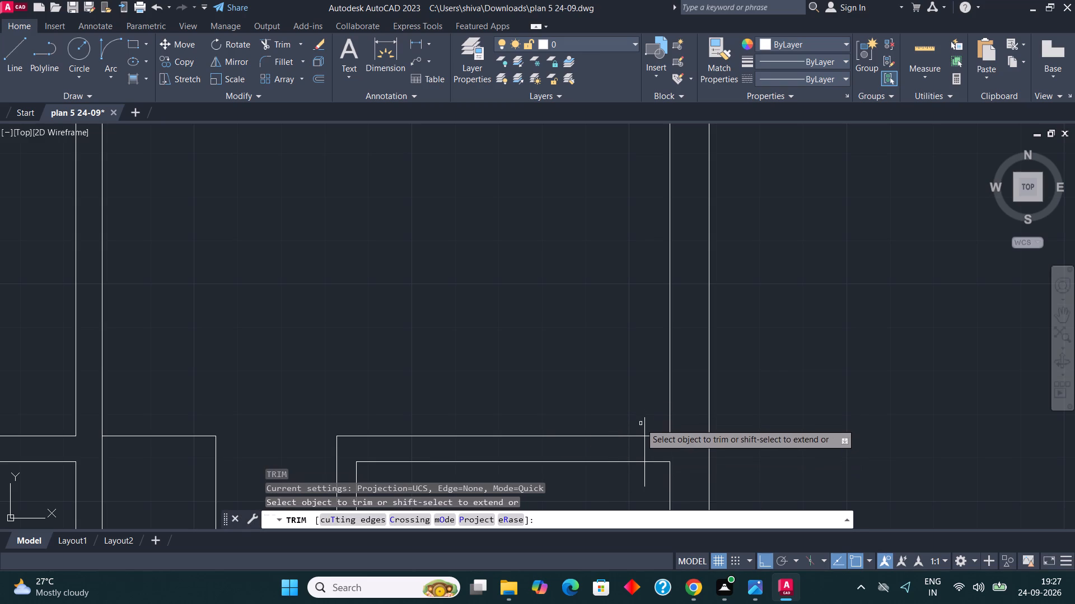
{"action": "left_click", "coordinate": [641, 423]}
{"action": "left_click", "coordinate": [646, 423]}
{"action": "left_click", "coordinate": [651, 475]}
{"action": "left_click", "coordinate": [615, 478]}
{"action": "key", "text": "Escape"}
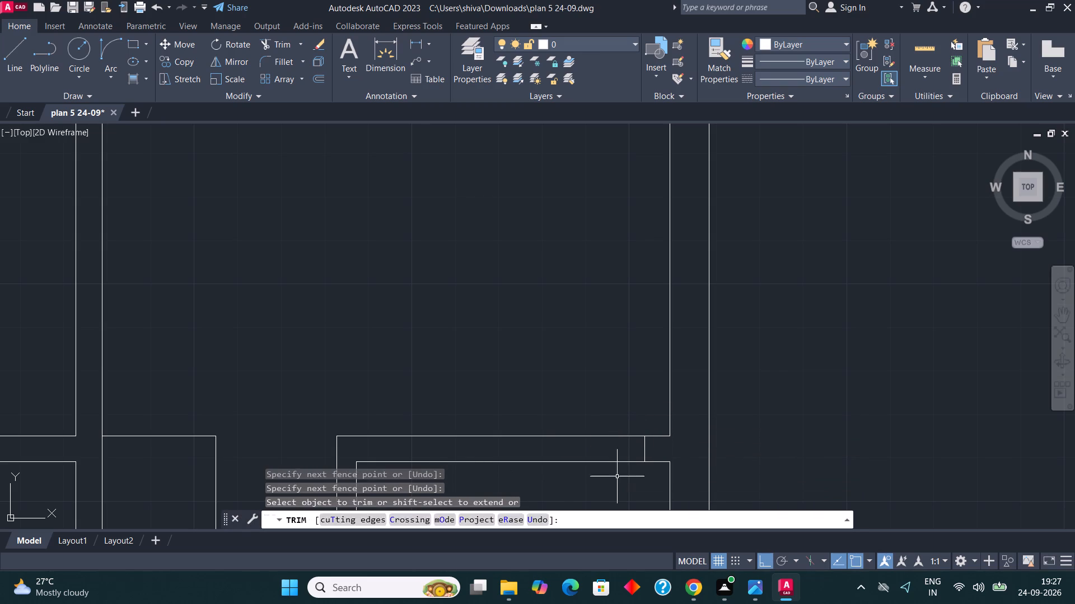
{"action": "key", "text": "Escape"}
Offset the short jamb line above the right-hand front compartment 3' to the left, away from the outer wall.
{"action": "left_click", "coordinate": [648, 447]}
{"action": "left_click", "coordinate": [630, 442]}
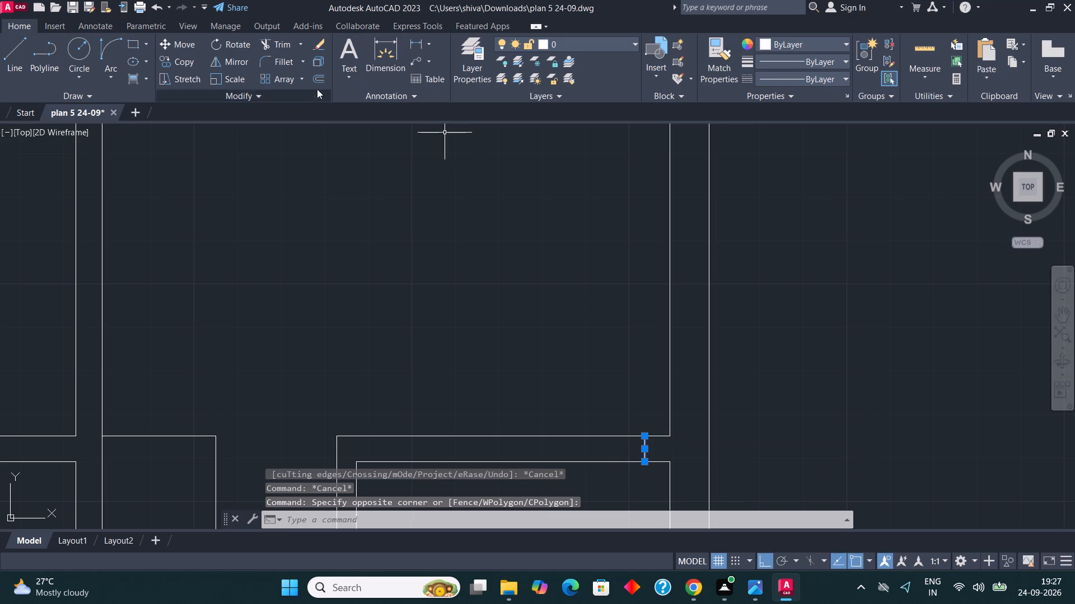
{"action": "left_click", "coordinate": [317, 85]}
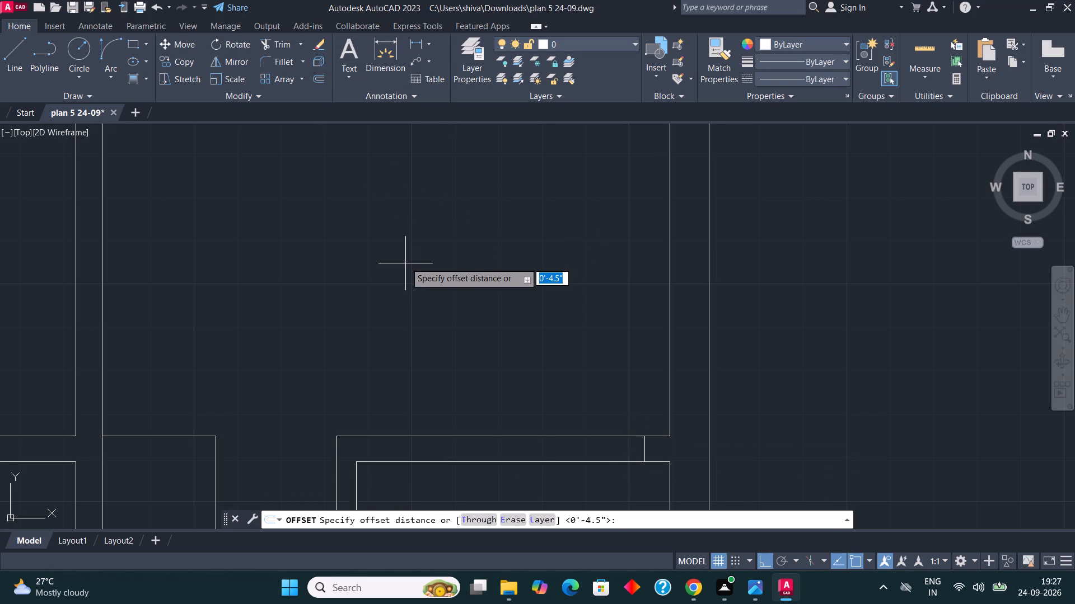
{"action": "key", "text": "2"}
{"action": "key", "text": "BackSpace"}
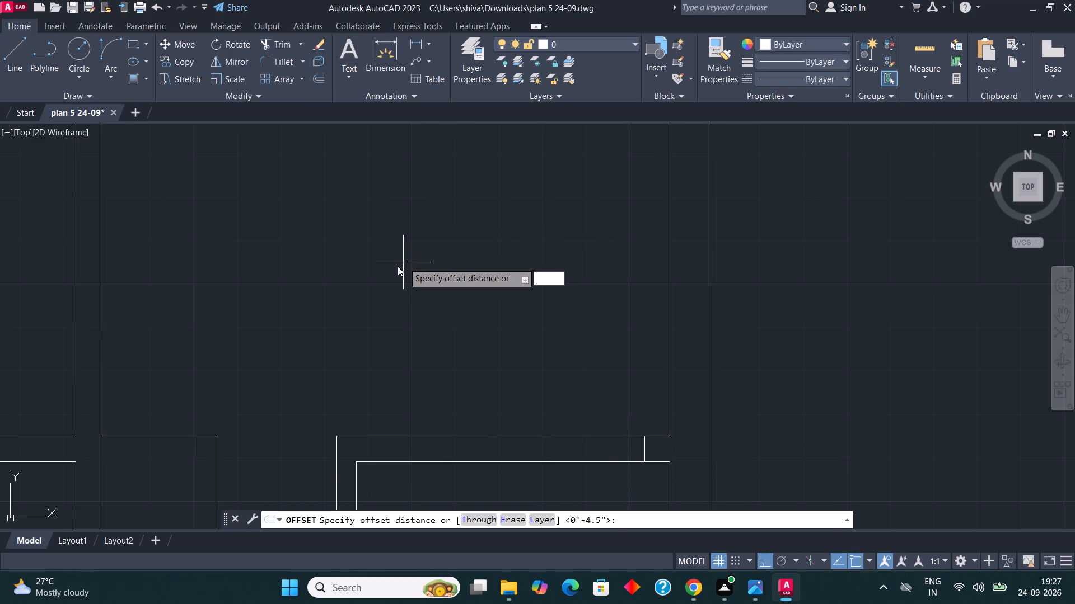
{"action": "type", "text": "3'"}
{"action": "key", "text": "Return"}
{"action": "left_click", "coordinate": [403, 262]}
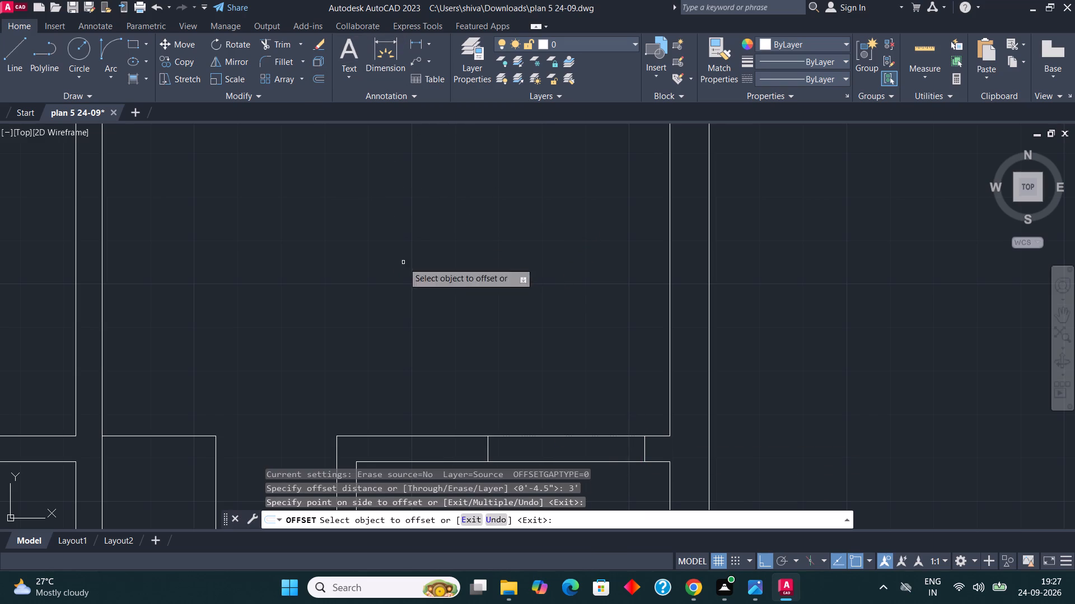
{"action": "scroll", "coordinate": [513, 229], "scroll_direction": "down", "scroll_amount": 2}
{"action": "scroll", "coordinate": [509, 294], "scroll_direction": "up", "scroll_amount": 1}
{"action": "key", "text": "Escape"}
{"action": "key", "text": "Escape"}
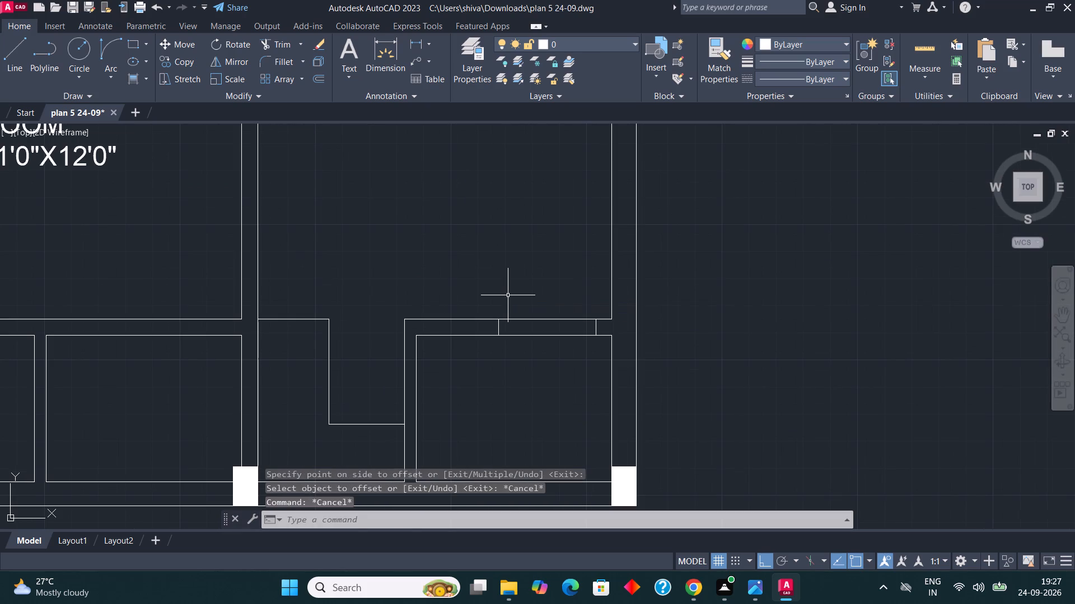
Draw a 3' vertical door-leaf line down into the compartment from the lower end of the jamb nearest the outer wall.
{"action": "key", "text": "l"}
{"action": "key", "text": "Return"}
{"action": "scroll", "coordinate": [587, 329], "scroll_direction": "up", "scroll_amount": 1}
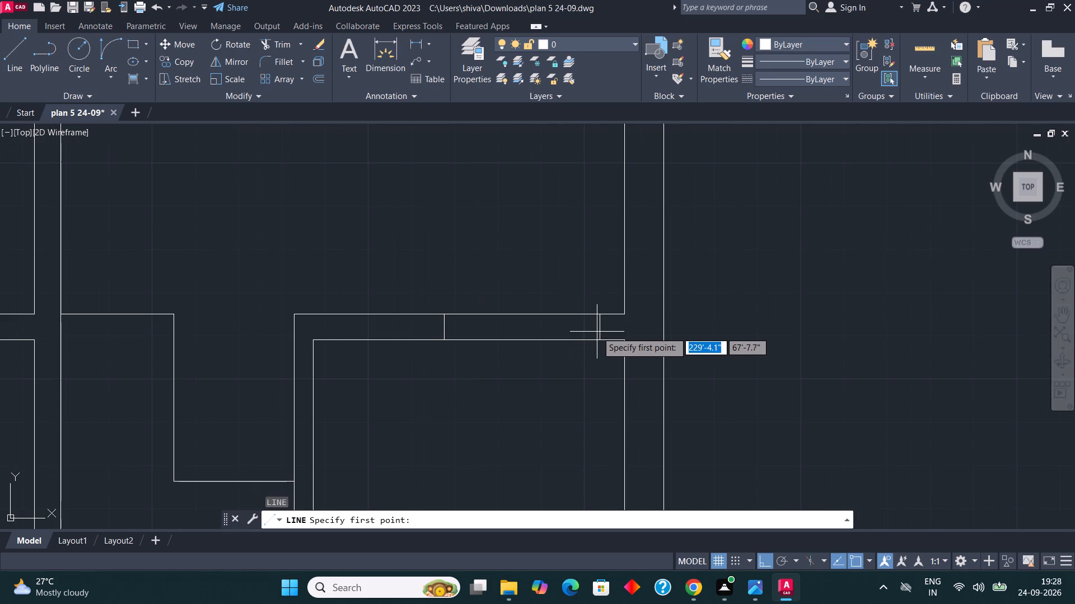
{"action": "left_click", "coordinate": [597, 338]}
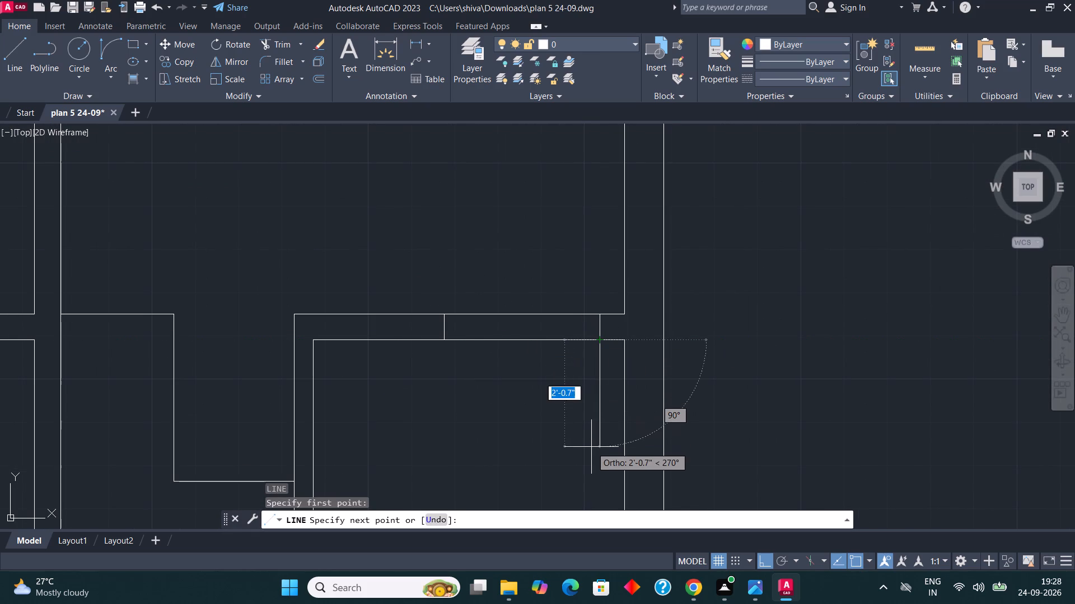
{"action": "key", "text": "3"}
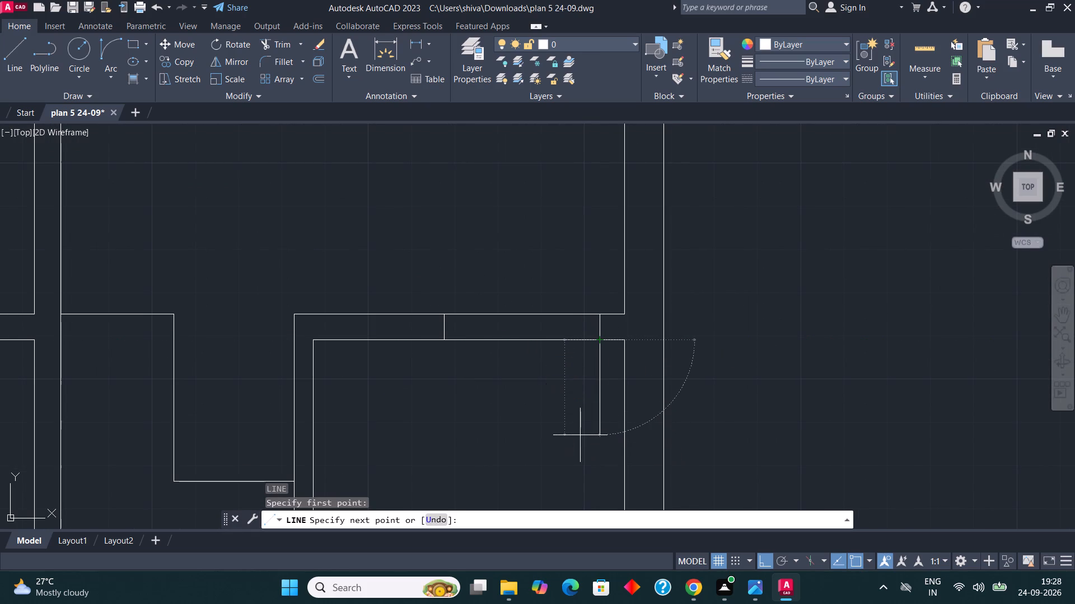
{"action": "key", "text": "apostrophe"}
{"action": "key", "text": "Return"}
{"action": "scroll", "coordinate": [585, 468], "scroll_direction": "down", "scroll_amount": 1}
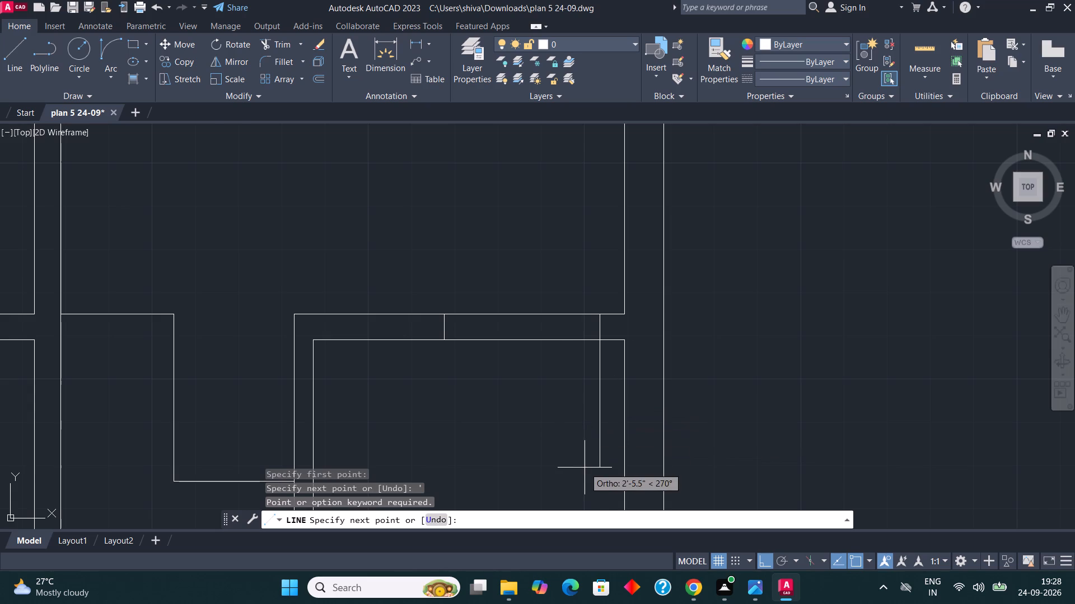
{"action": "scroll", "coordinate": [588, 411], "scroll_direction": "down", "scroll_amount": 2}
{"action": "scroll", "coordinate": [581, 422], "scroll_direction": "up", "scroll_amount": 1}
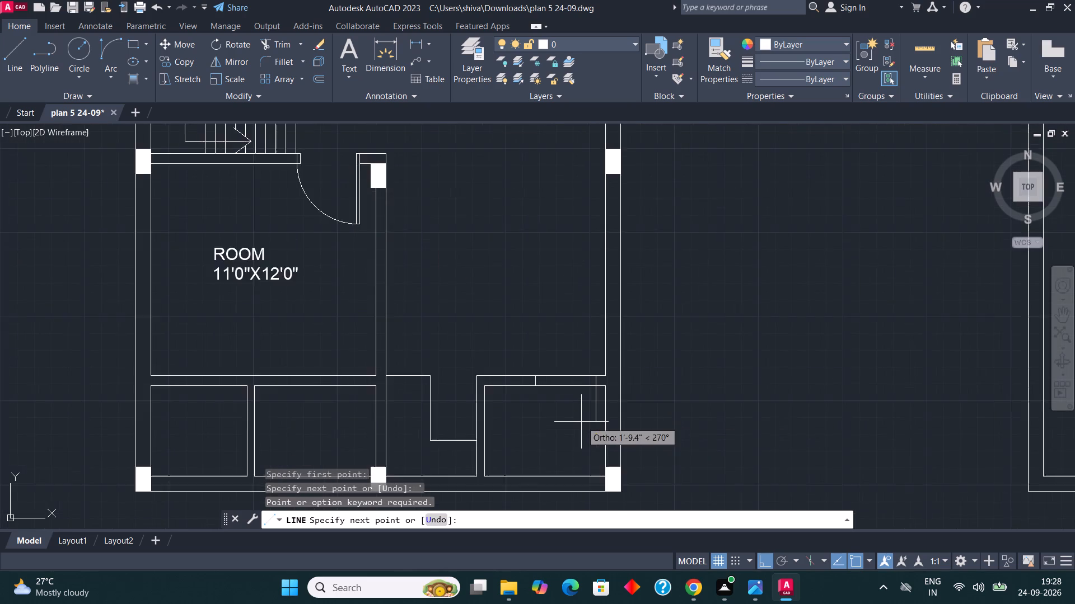
{"action": "scroll", "coordinate": [581, 422], "scroll_direction": "up", "scroll_amount": 1}
{"action": "type", "text": "3'"}
{"action": "key", "text": "Return"}
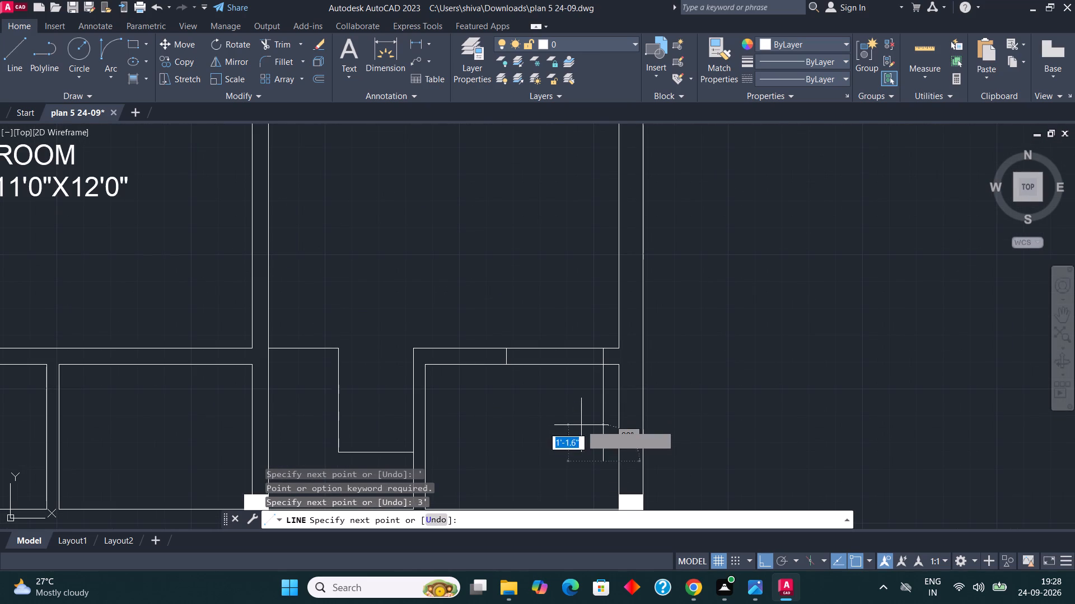
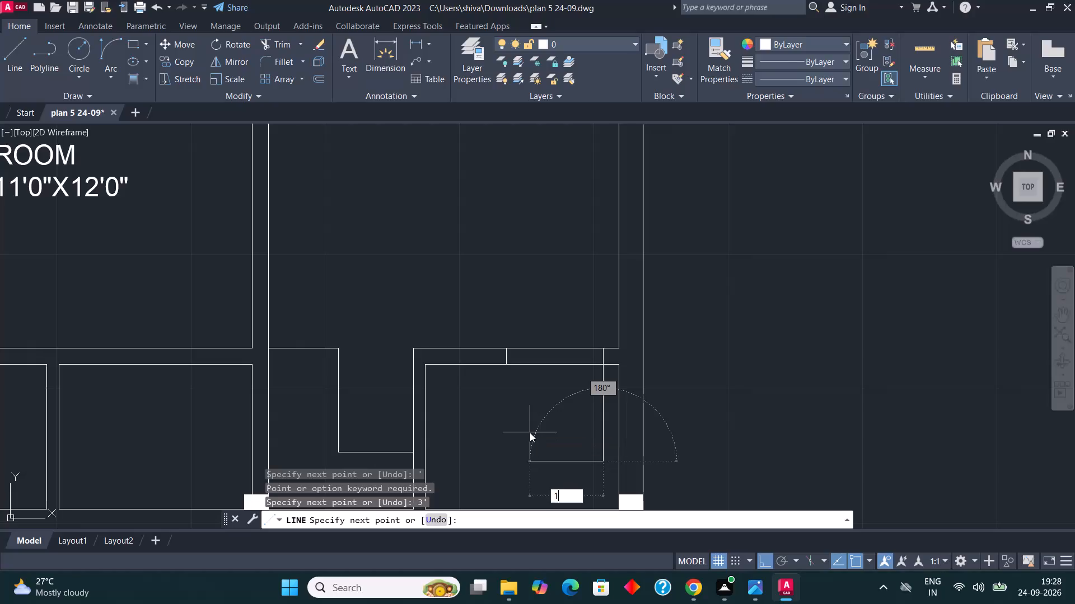
Continue the door-leaf outline 1" left, up to the jamb's mid-height, 1" left again, and up past the wall's upper face.
{"action": "key", "text": "Return"}
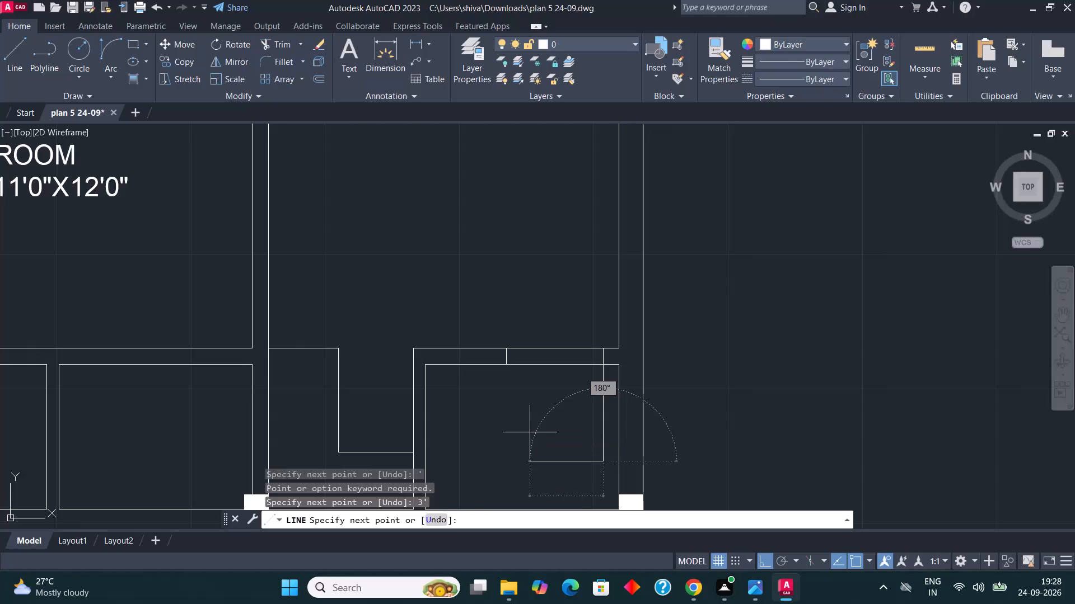
{"action": "scroll", "coordinate": [621, 338], "scroll_direction": "up", "scroll_amount": 1}
{"action": "scroll", "coordinate": [577, 366], "scroll_direction": "up", "scroll_amount": 2}
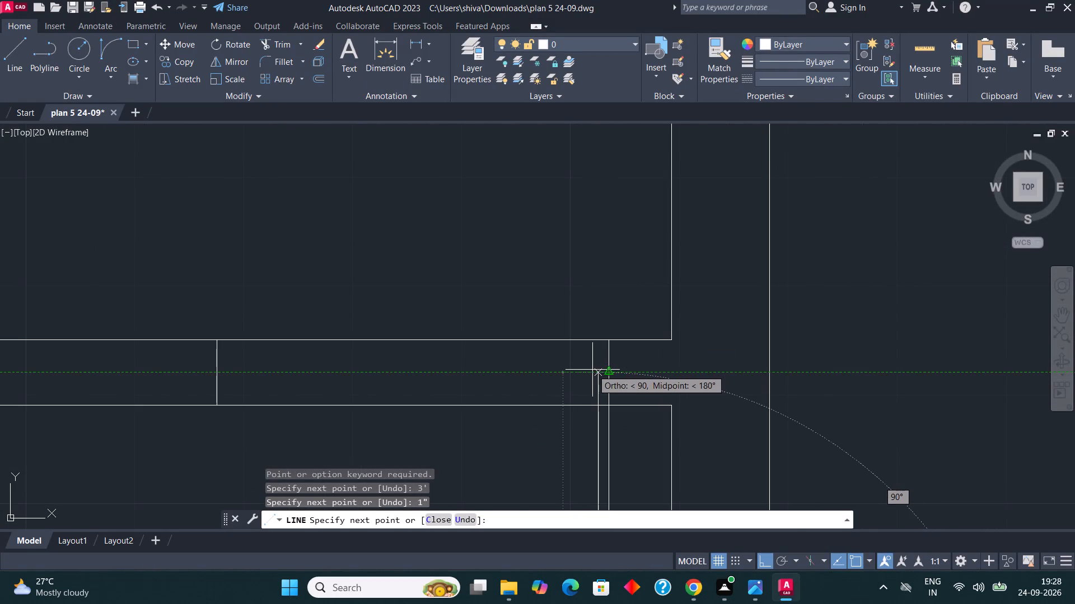
{"action": "left_click", "coordinate": [592, 370]}
{"action": "key", "text": "1"}
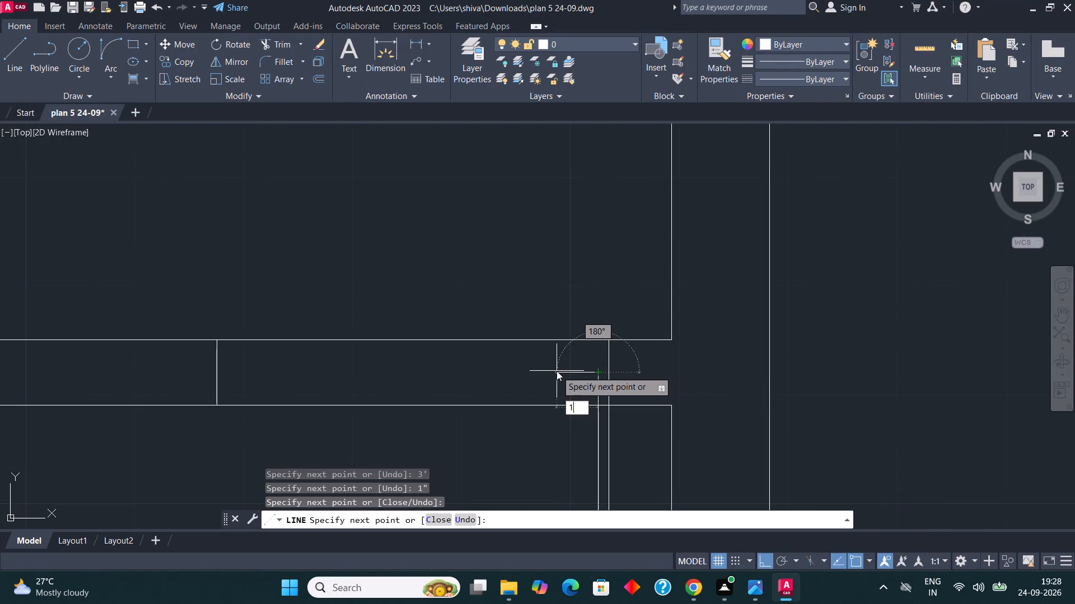
{"action": "key", "text": "shift+quotedbl"}
{"action": "key", "text": "Return"}
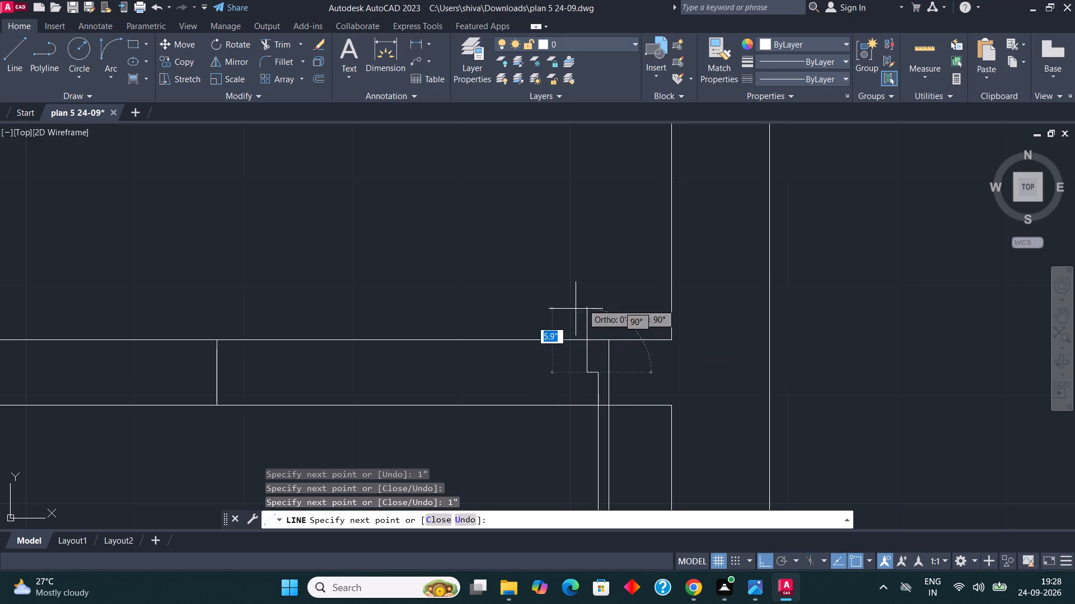
{"action": "left_click", "coordinate": [584, 301]}
{"action": "key", "text": "Escape"}
Trim the part of the door-frame line that projects above the wall's upper face.
{"action": "key", "text": "t"}
{"action": "key", "text": "r"}
{"action": "key", "text": "Return"}
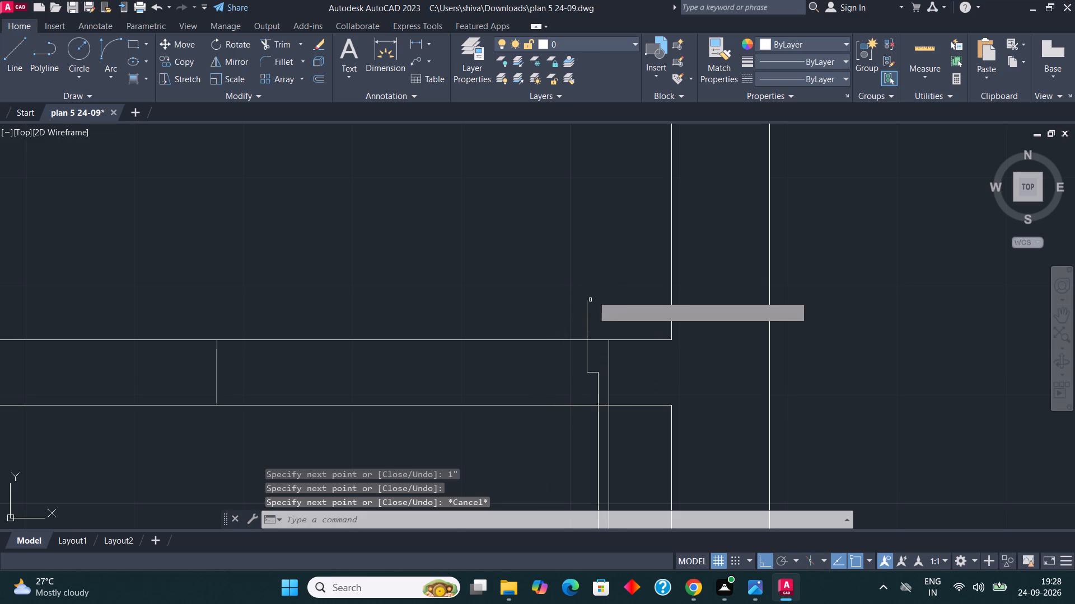
{"action": "left_click", "coordinate": [581, 312]}
{"action": "left_click", "coordinate": [596, 317]}
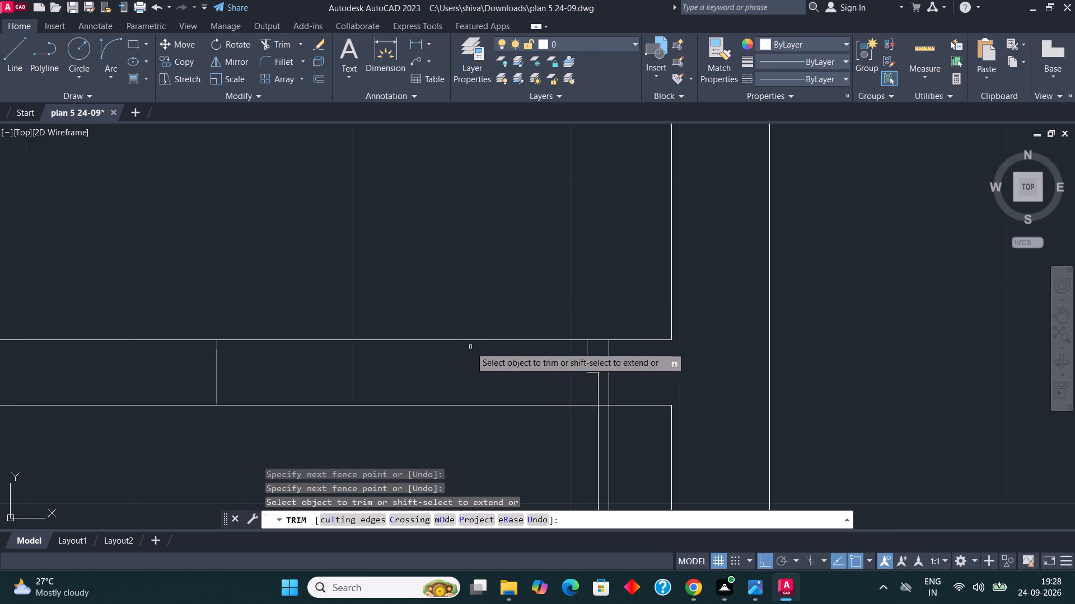
{"action": "key", "text": "Escape"}
{"action": "key", "text": "Escape"}
Offset the door opening's left jamb line 2" to the right, into the opening.
{"action": "left_click", "coordinate": [233, 374]}
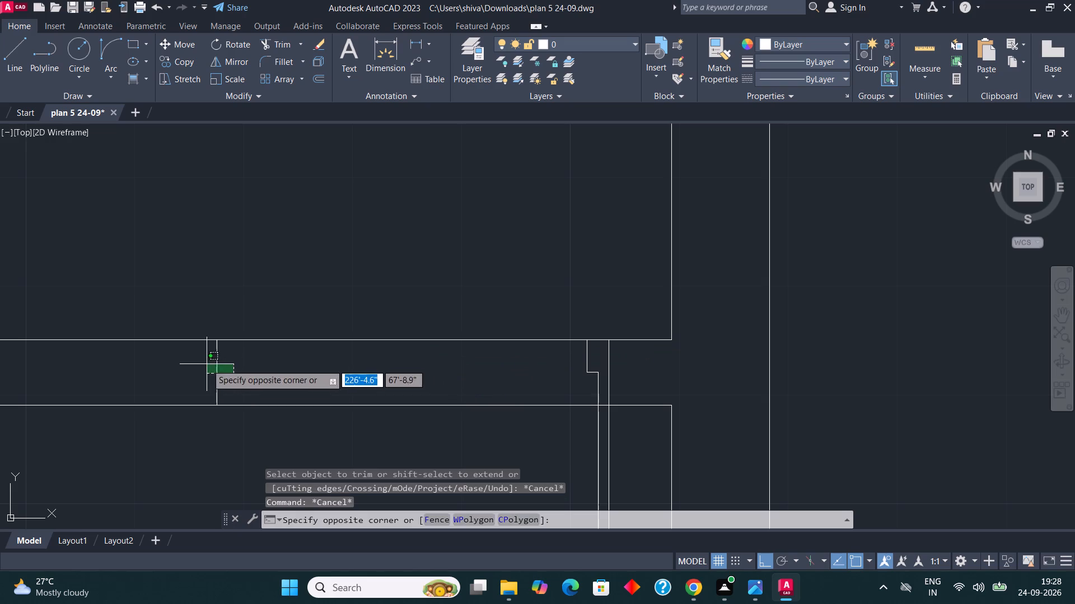
{"action": "left_click", "coordinate": [207, 364]}
{"action": "scroll", "coordinate": [382, 324], "scroll_direction": "down", "scroll_amount": 2}
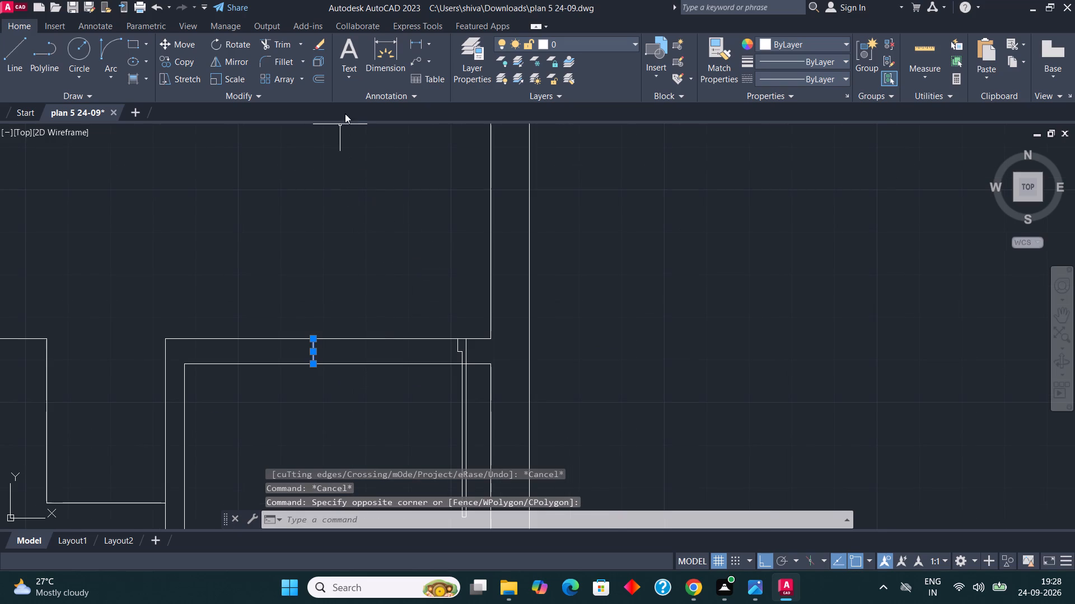
{"action": "left_click", "coordinate": [319, 74]}
{"action": "key", "text": "2"}
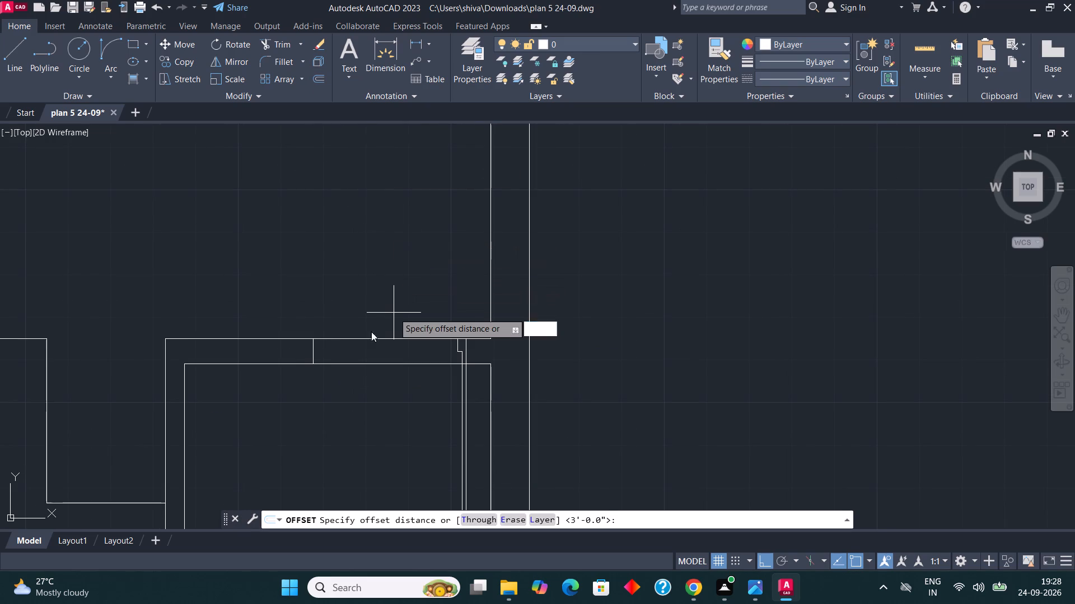
{"action": "key", "text": "shift+quotedbl"}
{"action": "key", "text": "Return"}
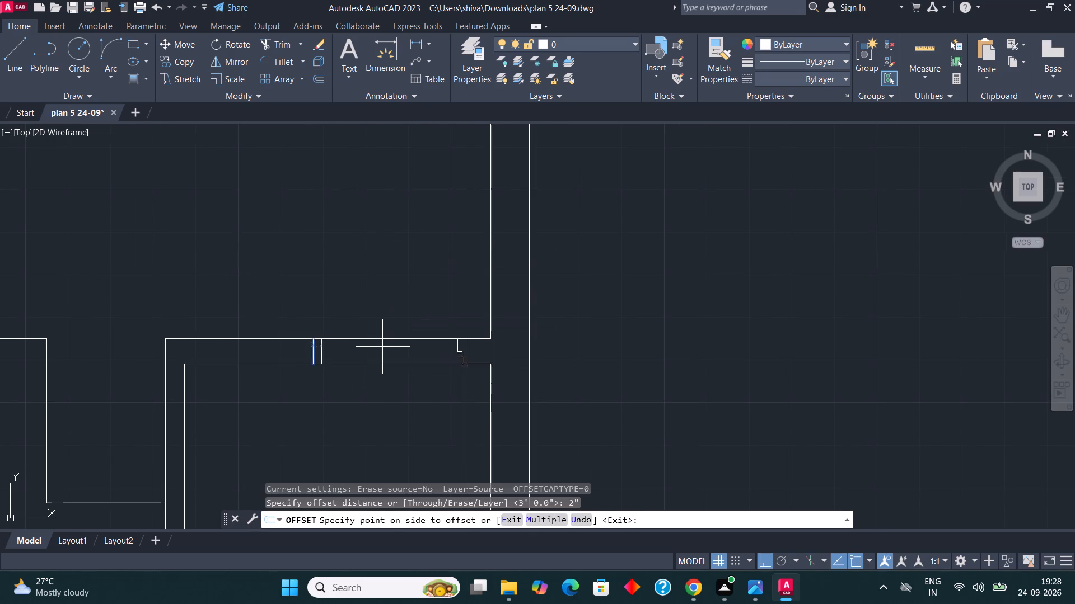
{"action": "left_click", "coordinate": [382, 347]}
{"action": "key", "text": "Escape"}
{"action": "key", "text": "Escape"}
{"action": "key", "text": "Escape"}
Draw a Start, End, Direction arc from the left jamb's lower end to the leaf's free end, starting downward, as the door swing.
{"action": "left_click", "coordinate": [111, 81]}
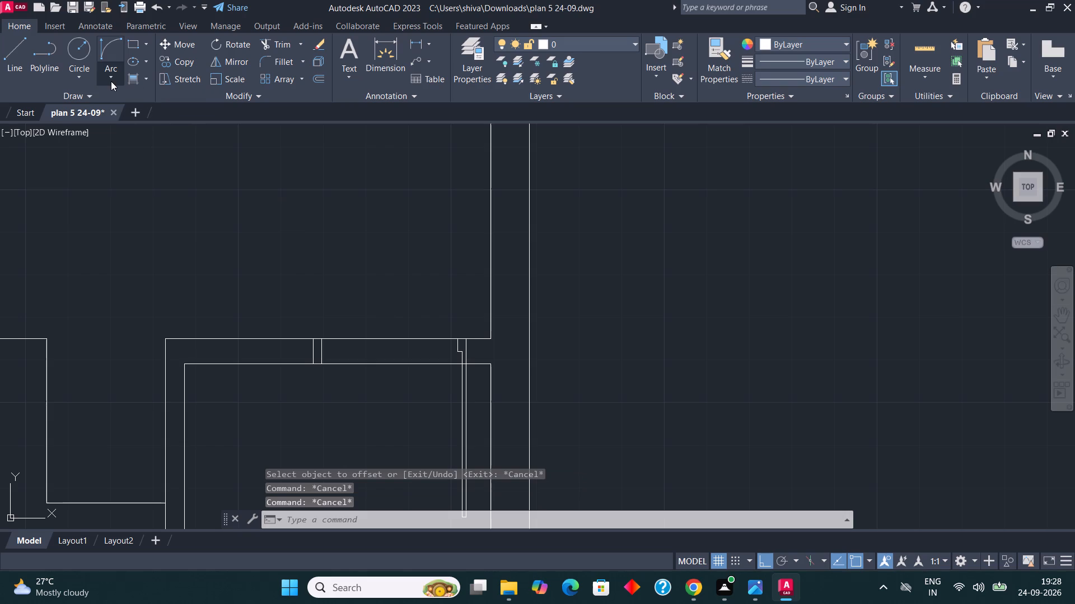
{"action": "left_click", "coordinate": [182, 251]}
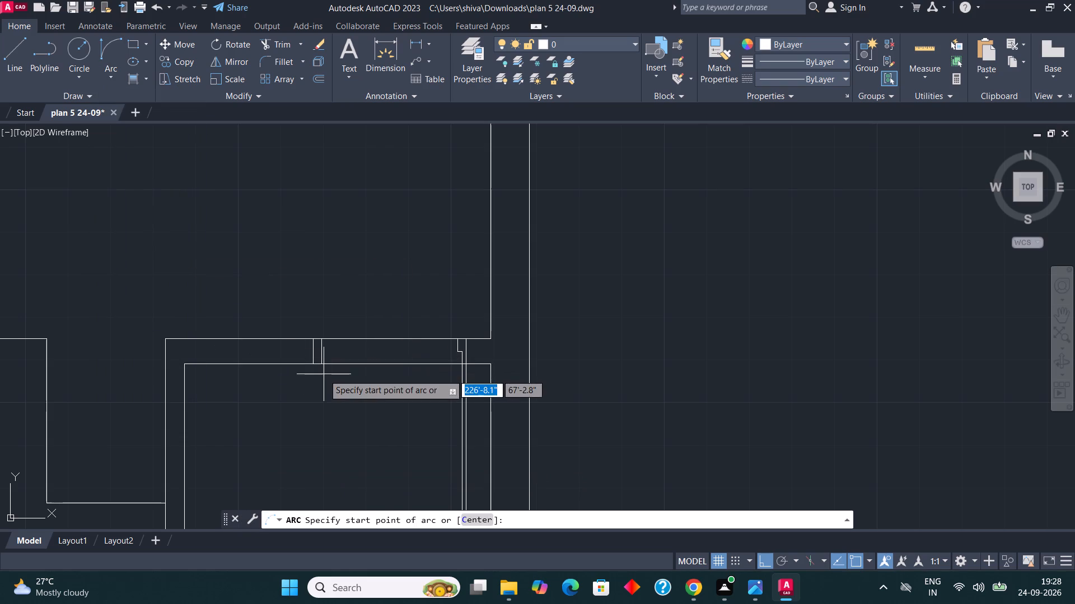
{"action": "scroll", "coordinate": [324, 374], "scroll_direction": "up", "scroll_amount": 1}
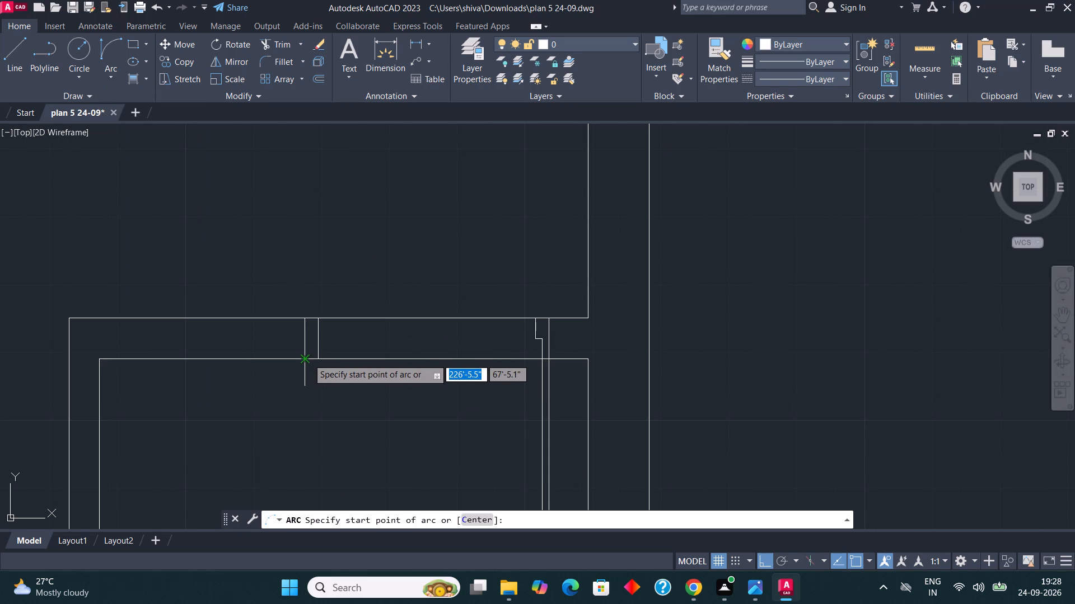
{"action": "scroll", "coordinate": [308, 358], "scroll_direction": "up", "scroll_amount": 3}
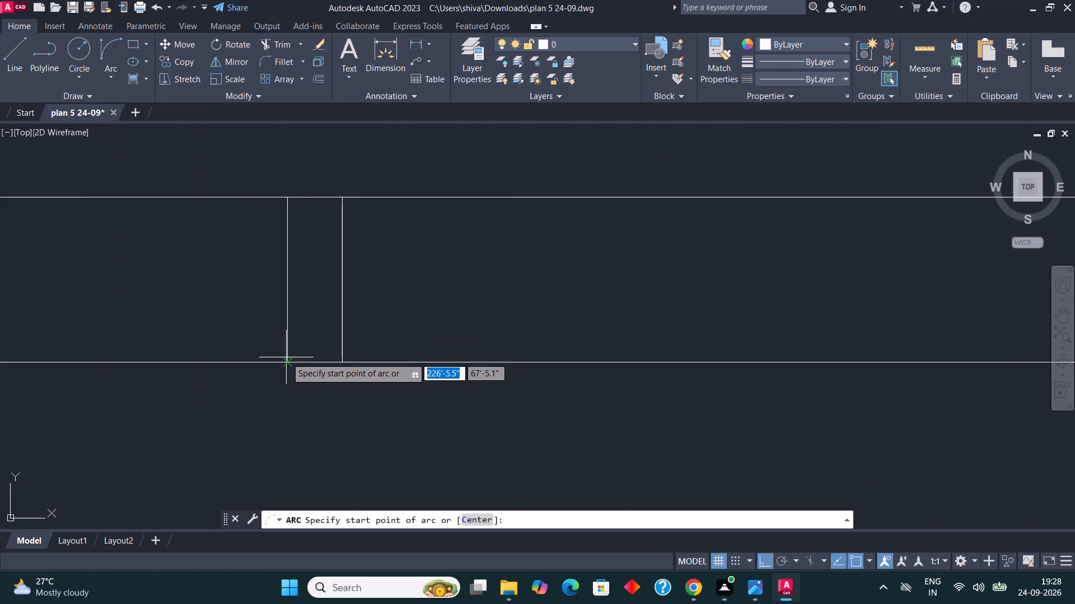
{"action": "left_click", "coordinate": [287, 357]}
{"action": "scroll", "coordinate": [287, 295], "scroll_direction": "down", "scroll_amount": 4}
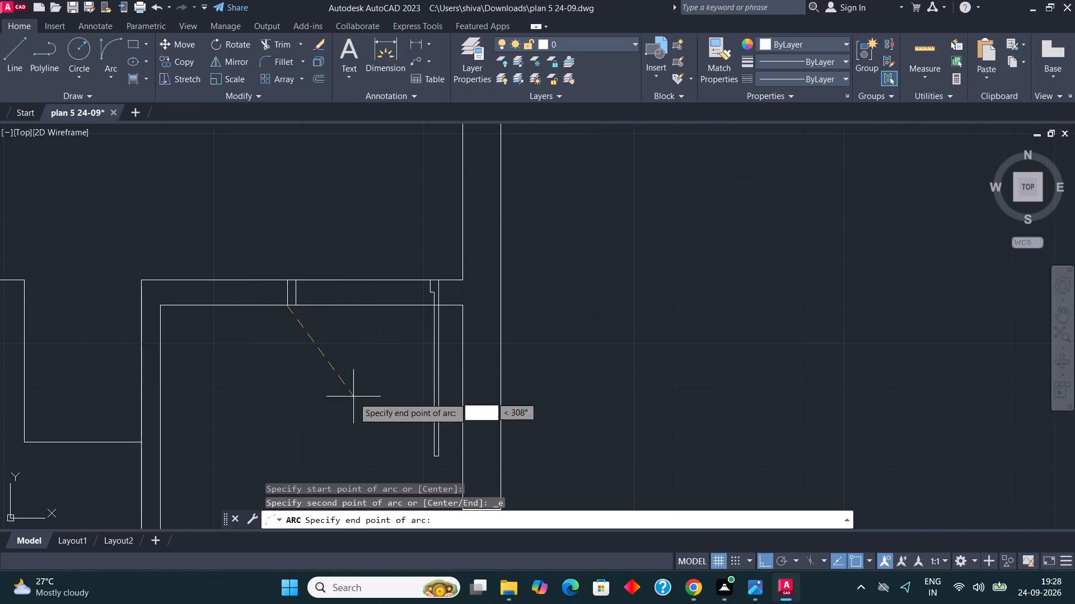
{"action": "scroll", "coordinate": [356, 399], "scroll_direction": "up", "scroll_amount": 1}
{"action": "scroll", "coordinate": [395, 390], "scroll_direction": "down", "scroll_amount": 2}
{"action": "scroll", "coordinate": [419, 438], "scroll_direction": "up", "scroll_amount": 2}
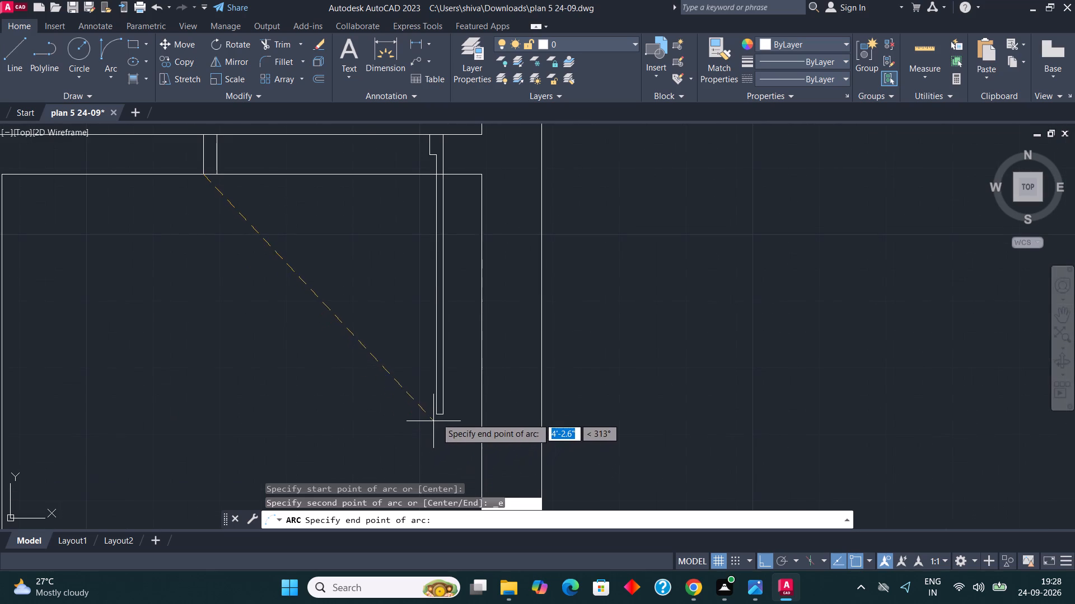
{"action": "scroll", "coordinate": [433, 415], "scroll_direction": "up", "scroll_amount": 2}
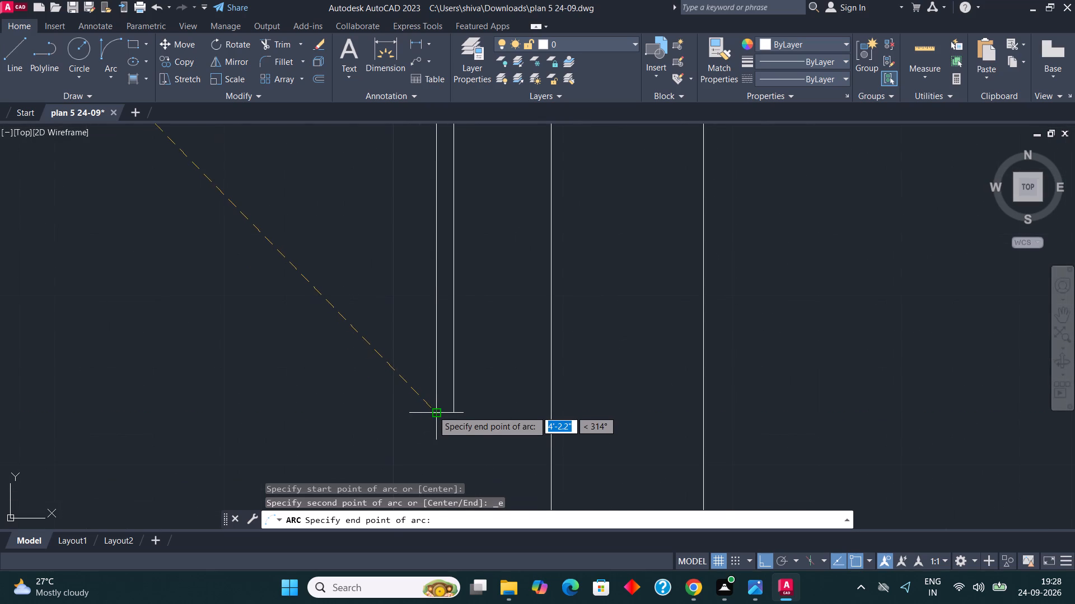
{"action": "left_click", "coordinate": [433, 410]}
{"action": "left_click", "coordinate": [353, 394]}
{"action": "scroll", "coordinate": [434, 395], "scroll_direction": "down", "scroll_amount": 5}
{"action": "scroll", "coordinate": [425, 340], "scroll_direction": "up", "scroll_amount": 1}
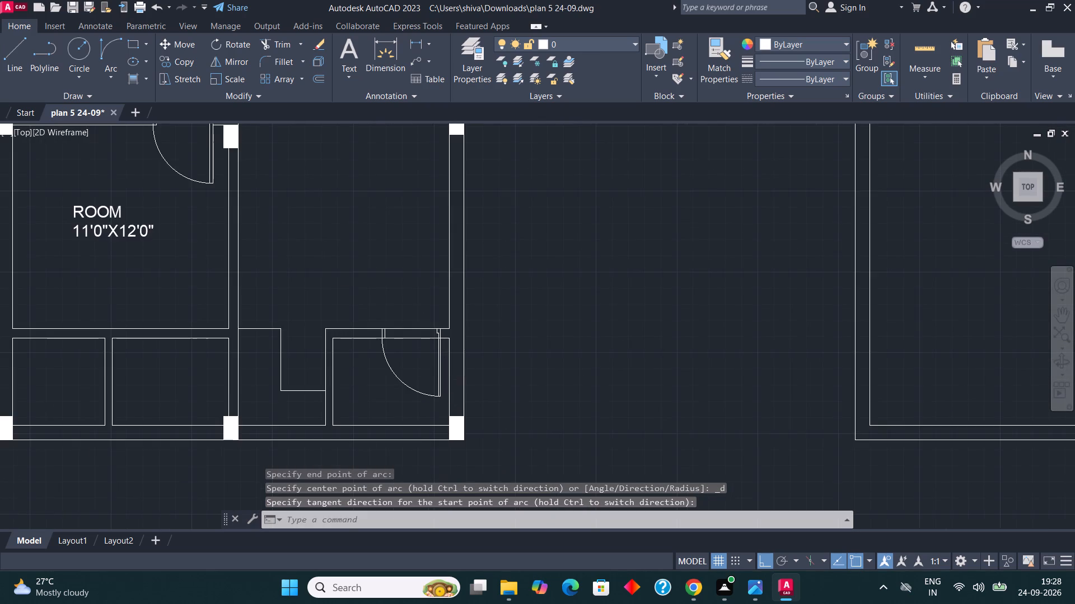
{"action": "key", "text": "Escape"}
{"action": "key", "text": "Escape"}
Trim both wall lines across the door opening above the right-hand front compartment.
{"action": "type", "text": "TR"}
{"action": "key", "text": "Return"}
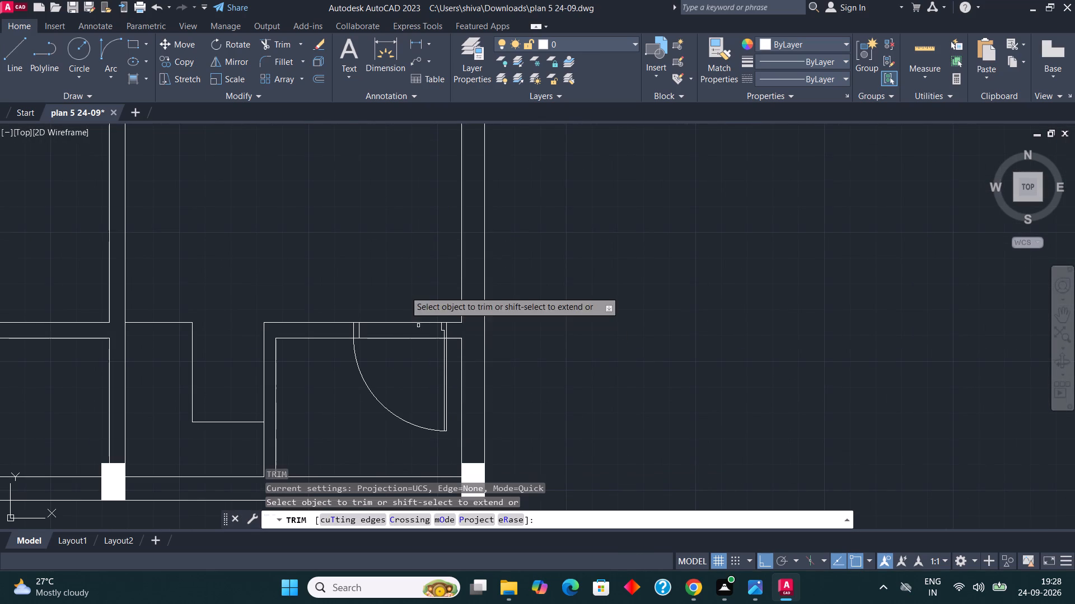
{"action": "left_click", "coordinate": [391, 314]}
{"action": "left_click", "coordinate": [390, 348]}
{"action": "key", "text": "Escape"}
{"action": "key", "text": "Escape"}
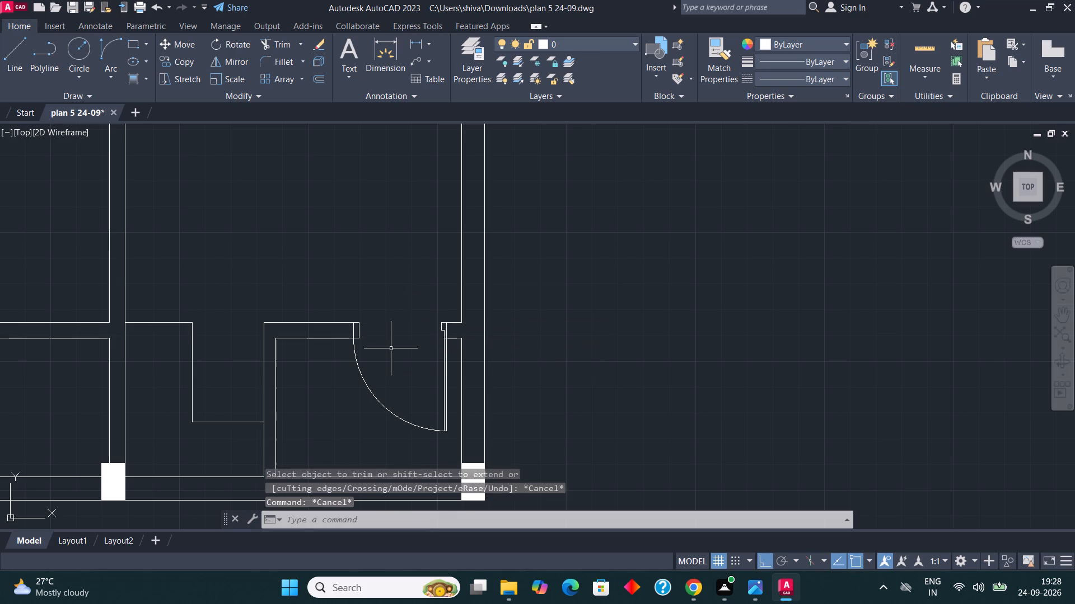
{"action": "key", "text": "Escape"}
Trim the short piece of the wall's lower line left inside the door leaf's thickness.
{"action": "scroll", "coordinate": [431, 353], "scroll_direction": "up", "scroll_amount": 5}
{"action": "key", "text": "space"}
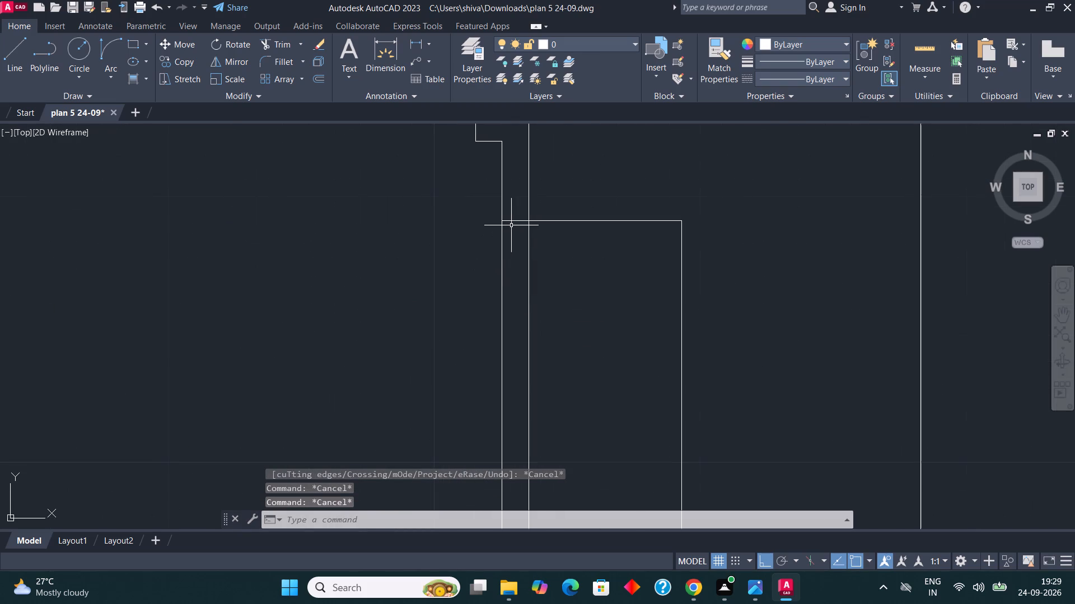
{"action": "left_click", "coordinate": [514, 216]}
{"action": "left_click", "coordinate": [508, 240]}
{"action": "key", "text": "Escape"}
{"action": "key", "text": "Escape"}
{"action": "key", "text": "Escape"}
{"action": "scroll", "coordinate": [493, 323], "scroll_direction": "down", "scroll_amount": 2}
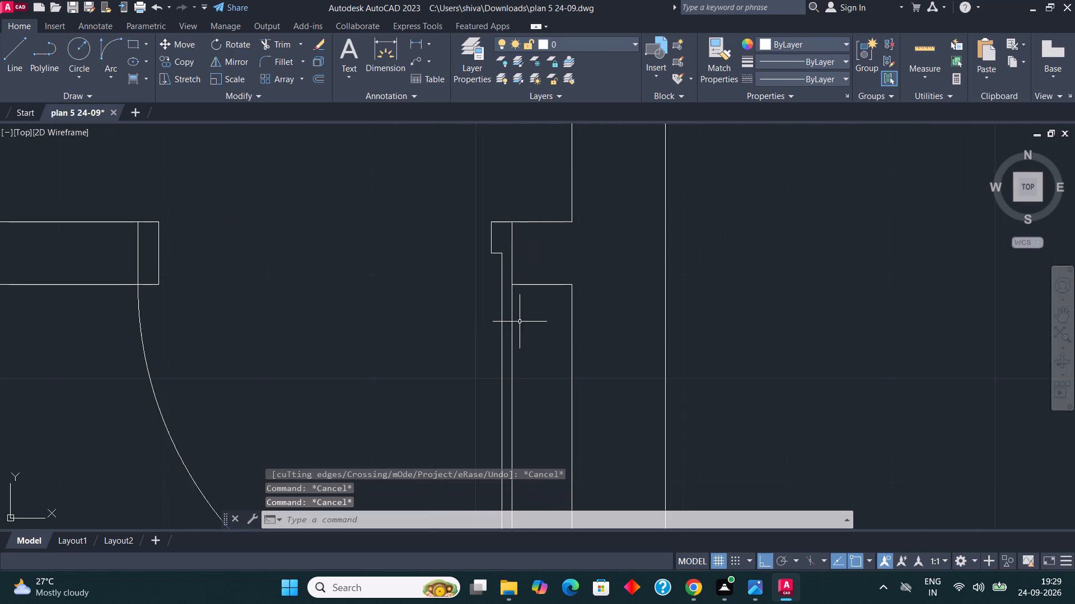
{"action": "scroll", "coordinate": [521, 322], "scroll_direction": "down", "scroll_amount": 4}
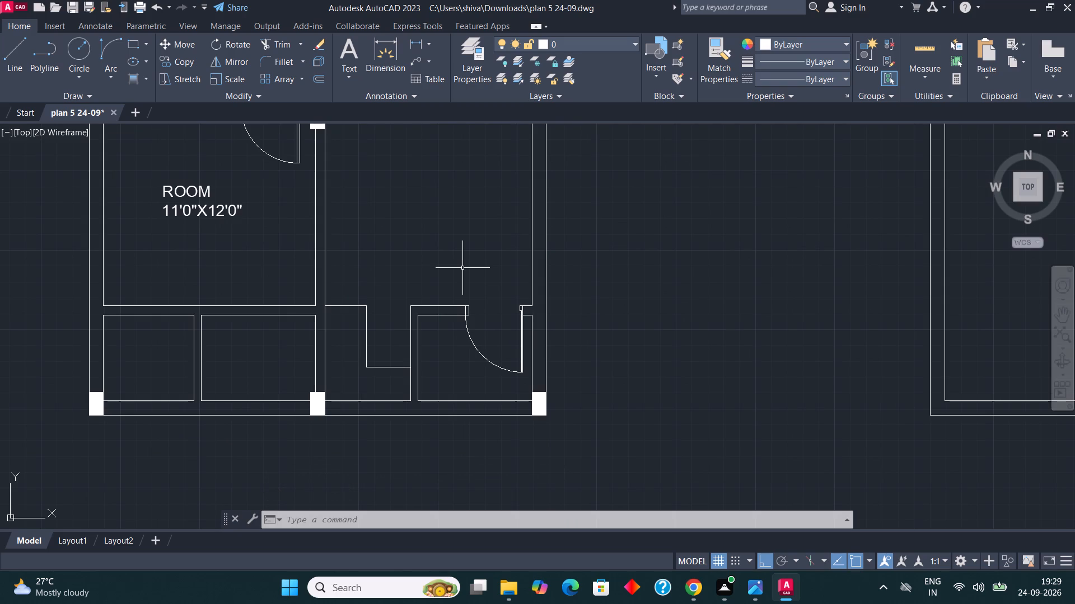
Copy the right-hand front compartment's door with its jamb lines about 11'-1" left along the wall, into the second front compartment from the left.
{"action": "scroll", "coordinate": [484, 343], "scroll_direction": "up", "scroll_amount": 2}
{"action": "left_click_drag", "start_coordinate": [480, 328], "coordinate": [464, 345]}
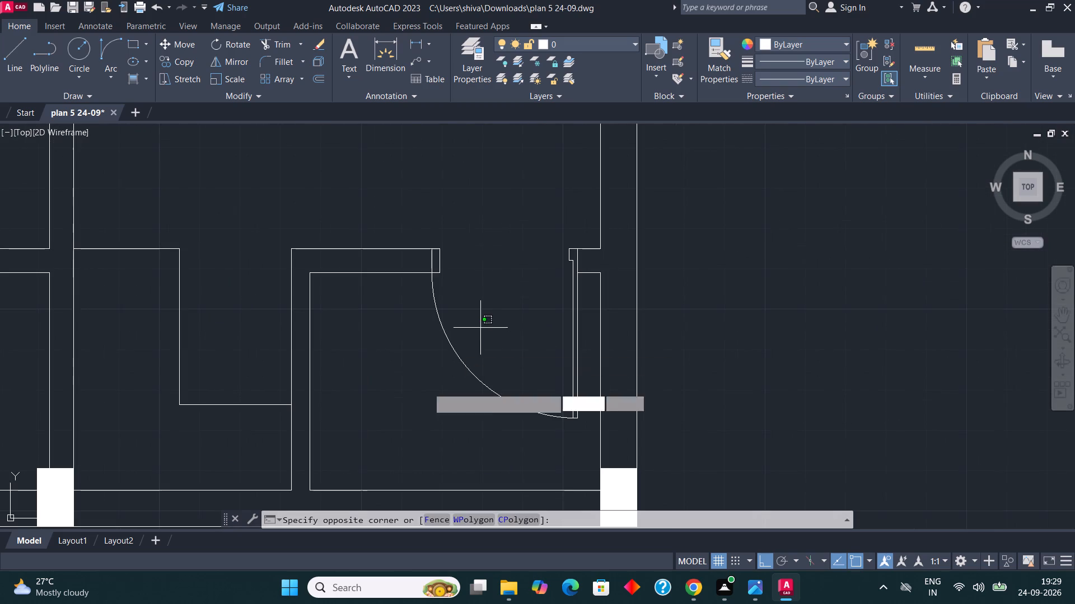
{"action": "left_click", "coordinate": [415, 404]}
{"action": "scroll", "coordinate": [576, 366], "scroll_direction": "up", "scroll_amount": 2}
{"action": "left_click", "coordinate": [582, 367]}
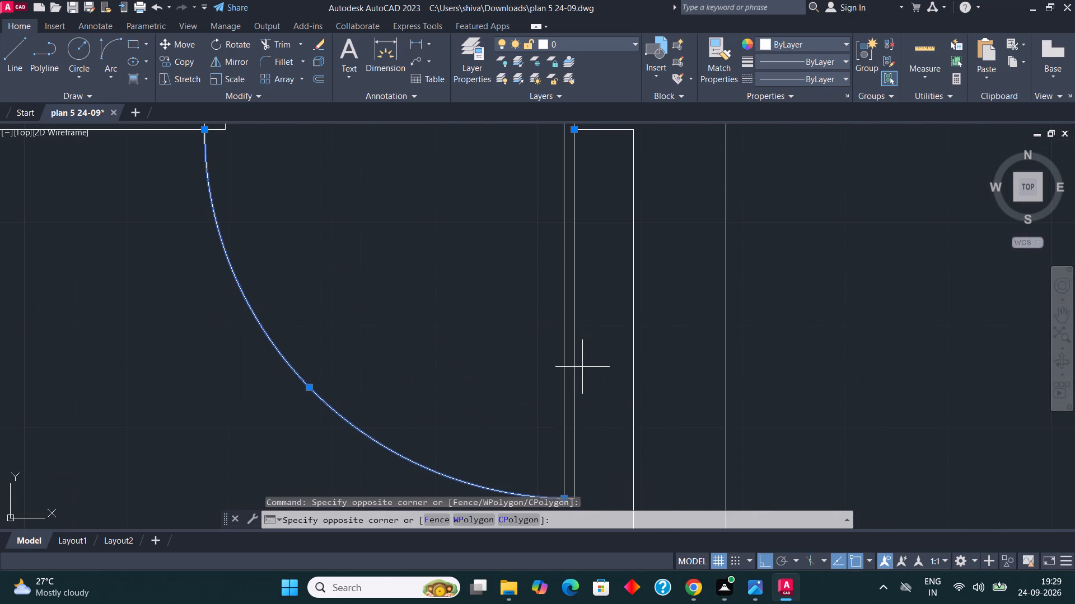
{"action": "left_click", "coordinate": [534, 354]}
{"action": "scroll", "coordinate": [562, 357], "scroll_direction": "down", "scroll_amount": 2}
{"action": "scroll", "coordinate": [574, 400], "scroll_direction": "up", "scroll_amount": 3}
{"action": "left_click", "coordinate": [562, 470]}
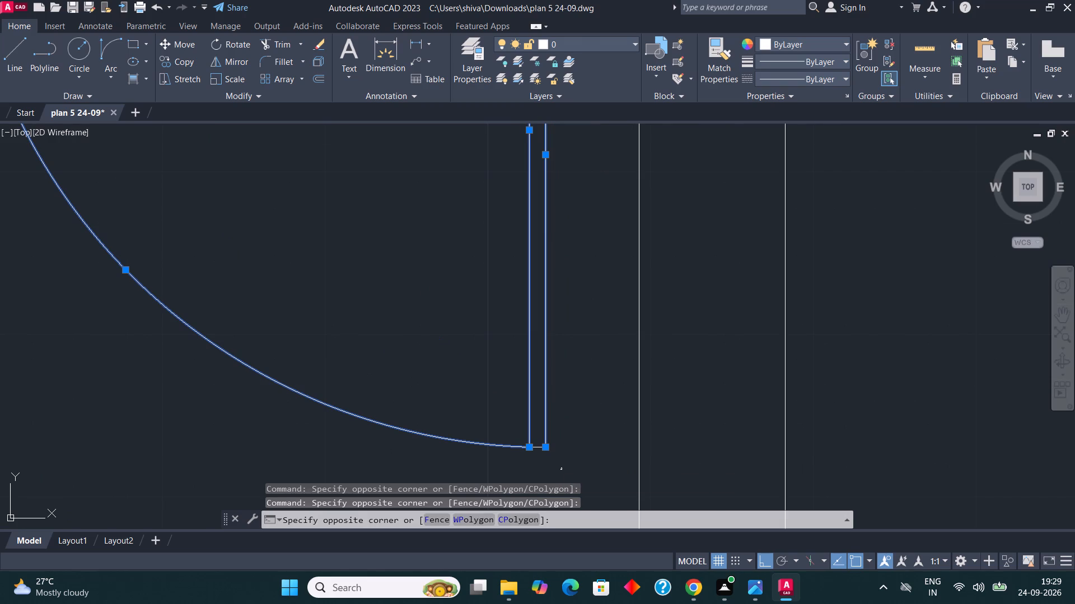
{"action": "left_click", "coordinate": [520, 433]}
{"action": "scroll", "coordinate": [524, 432], "scroll_direction": "down", "scroll_amount": 4}
{"action": "scroll", "coordinate": [549, 340], "scroll_direction": "up", "scroll_amount": 3}
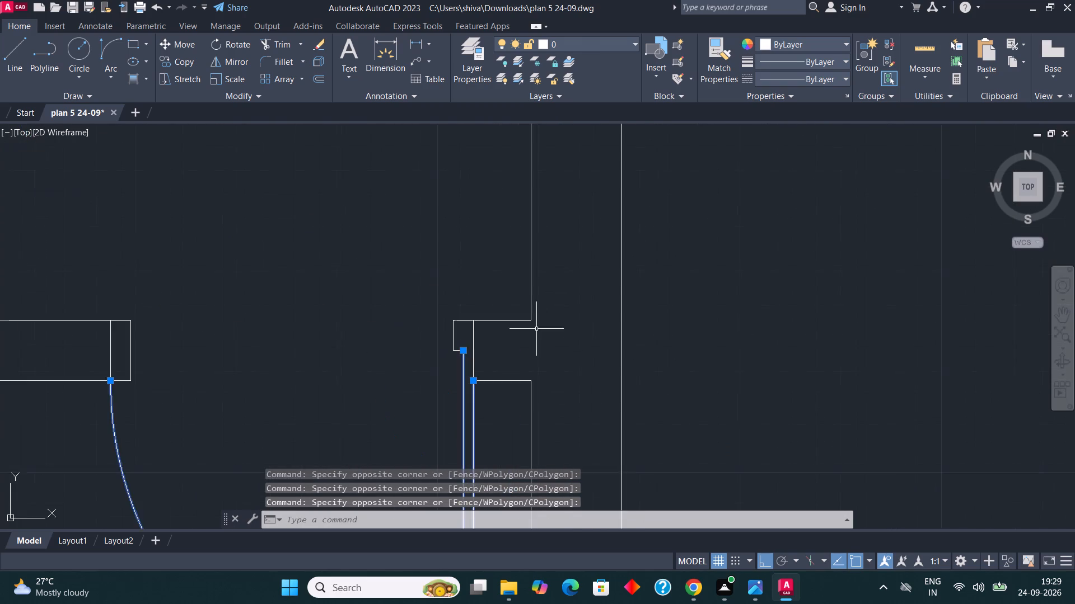
{"action": "scroll", "coordinate": [536, 329], "scroll_direction": "up", "scroll_amount": 1}
{"action": "left_click", "coordinate": [477, 357]}
{"action": "left_click", "coordinate": [310, 339]}
{"action": "scroll", "coordinate": [456, 338], "scroll_direction": "down", "scroll_amount": 2}
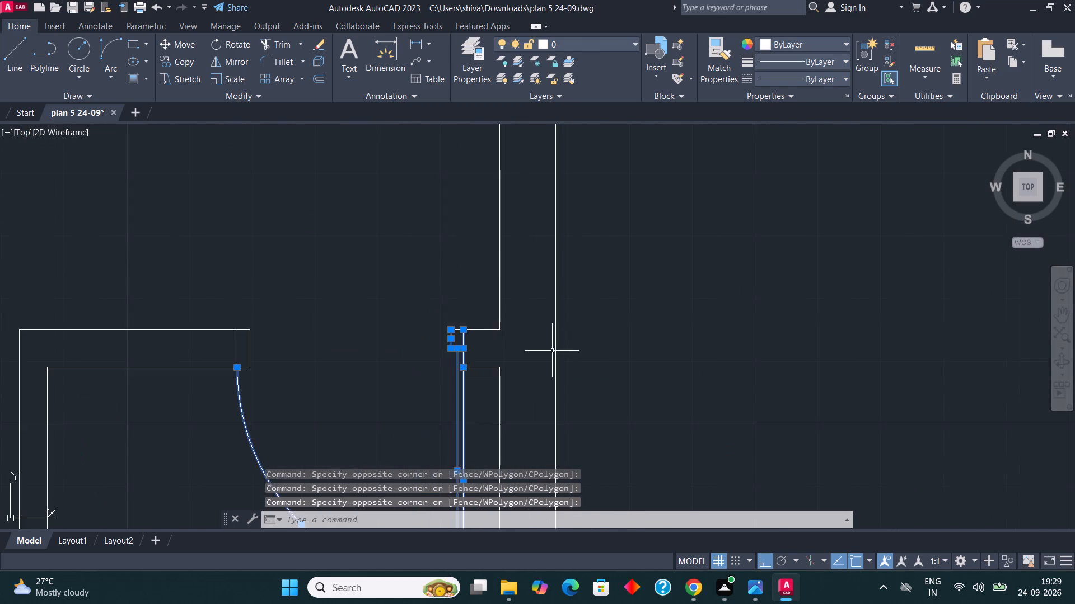
{"action": "scroll", "coordinate": [463, 341], "scroll_direction": "up", "scroll_amount": 4}
{"action": "left_click", "coordinate": [420, 362]}
{"action": "left_click", "coordinate": [402, 319]}
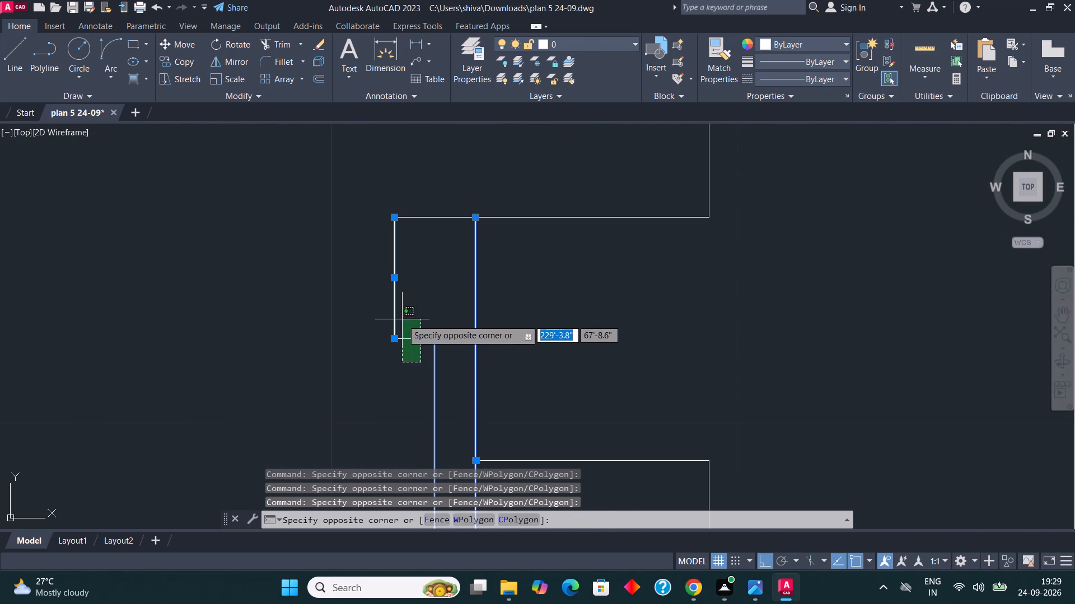
{"action": "scroll", "coordinate": [591, 345], "scroll_direction": "down", "scroll_amount": 4}
{"action": "scroll", "coordinate": [368, 348], "scroll_direction": "up", "scroll_amount": 2}
{"action": "left_click_drag", "start_coordinate": [445, 362], "coordinate": [443, 362]}
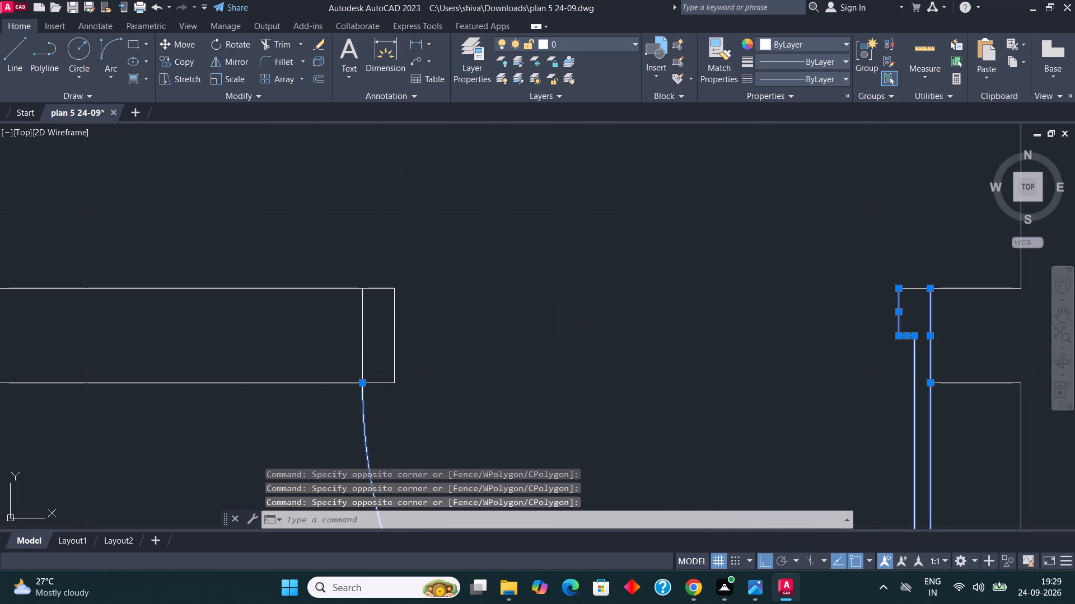
{"action": "left_click_drag", "start_coordinate": [443, 362], "coordinate": [436, 362]}
{"action": "left_click", "coordinate": [347, 346]}
{"action": "scroll", "coordinate": [399, 350], "scroll_direction": "down", "scroll_amount": 2}
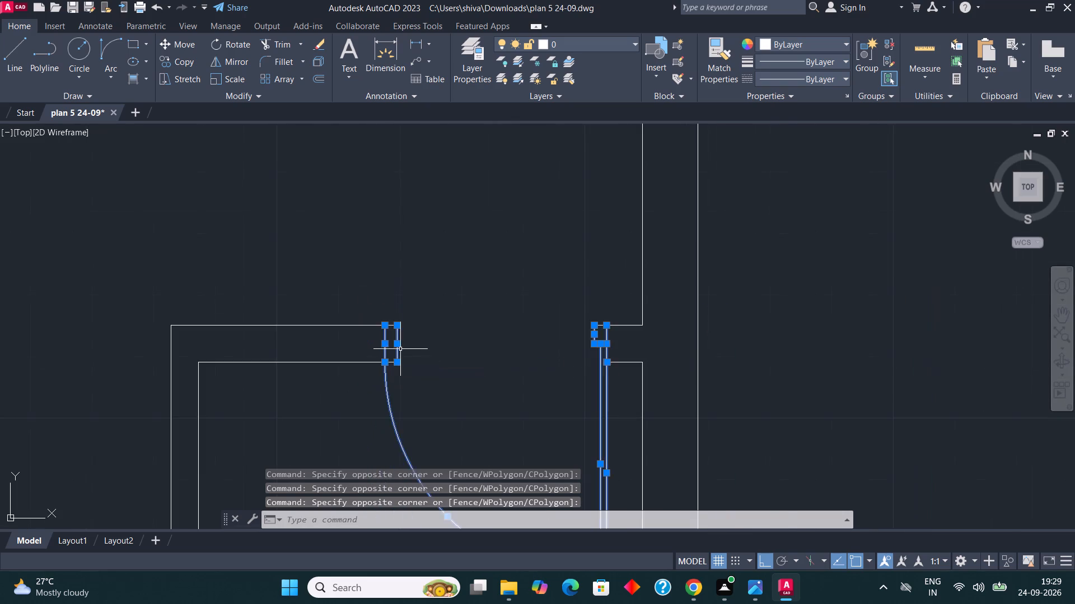
{"action": "scroll", "coordinate": [401, 349], "scroll_direction": "down", "scroll_amount": 3}
{"action": "scroll", "coordinate": [633, 322], "scroll_direction": "down", "scroll_amount": 2}
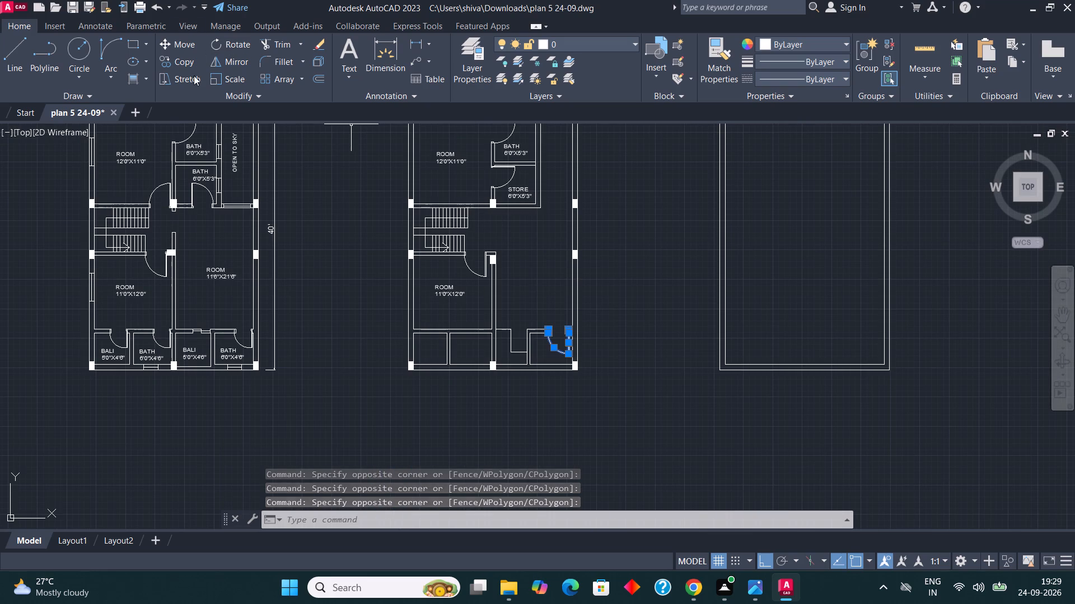
{"action": "left_click", "coordinate": [189, 63]}
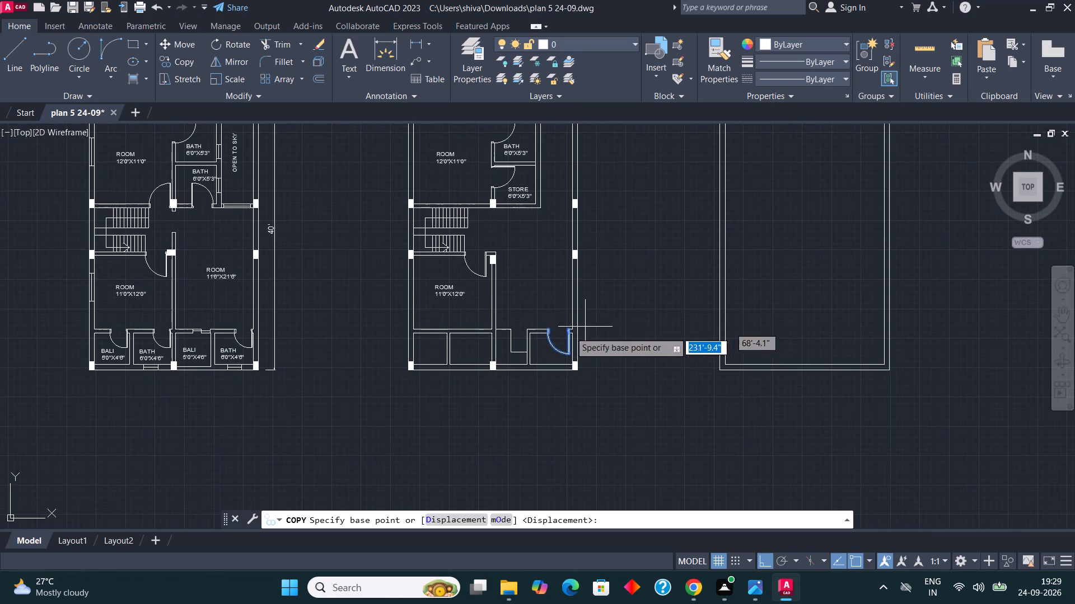
{"action": "scroll", "coordinate": [537, 337], "scroll_direction": "up", "scroll_amount": 4}
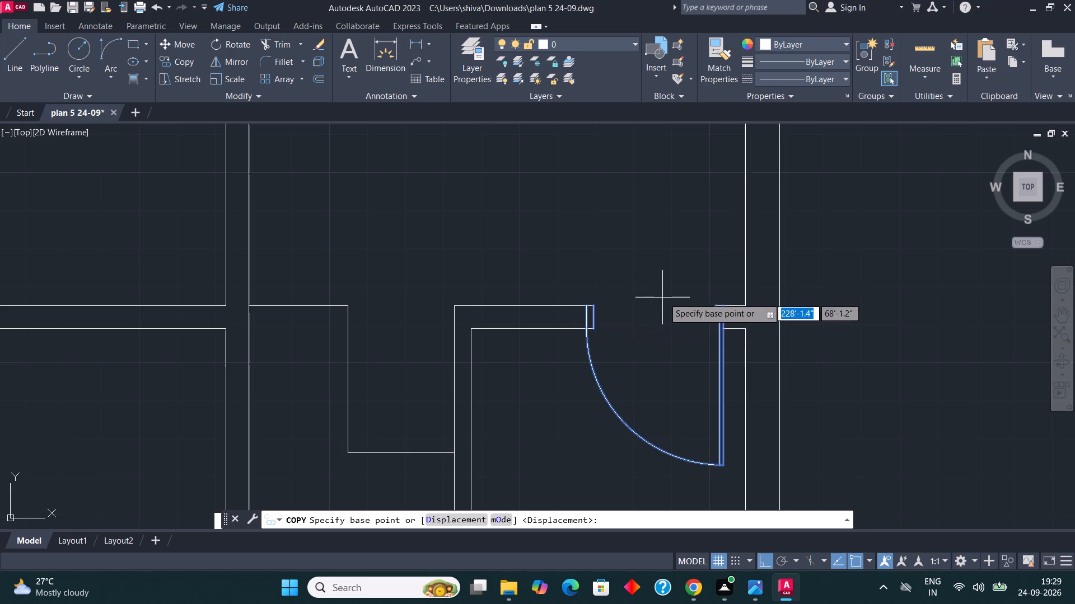
{"action": "scroll", "coordinate": [719, 305], "scroll_direction": "up", "scroll_amount": 3}
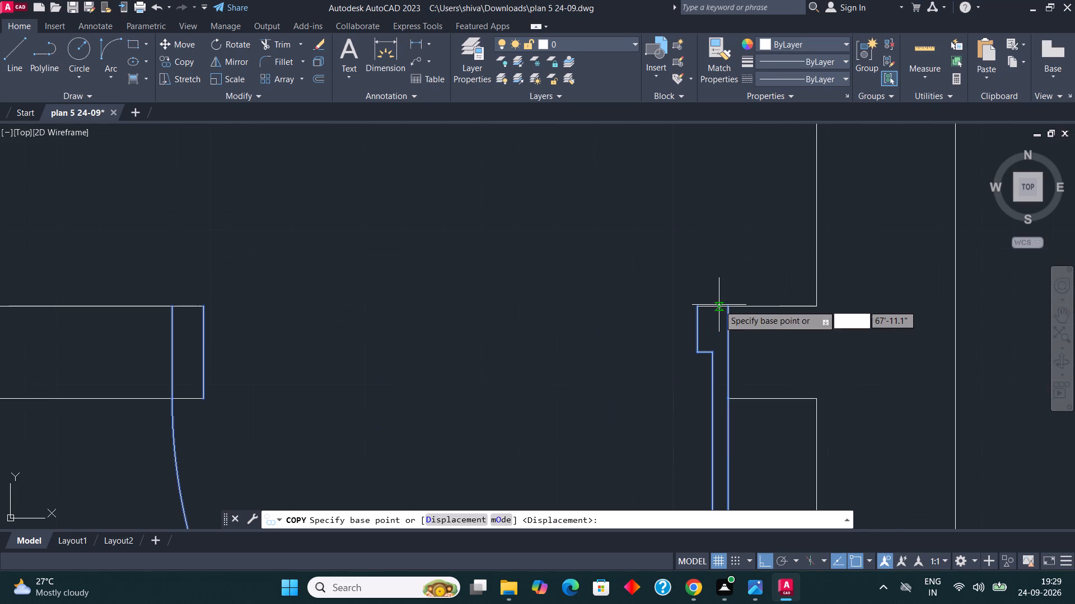
{"action": "left_click", "coordinate": [728, 305]}
{"action": "scroll", "coordinate": [753, 296], "scroll_direction": "down", "scroll_amount": 6}
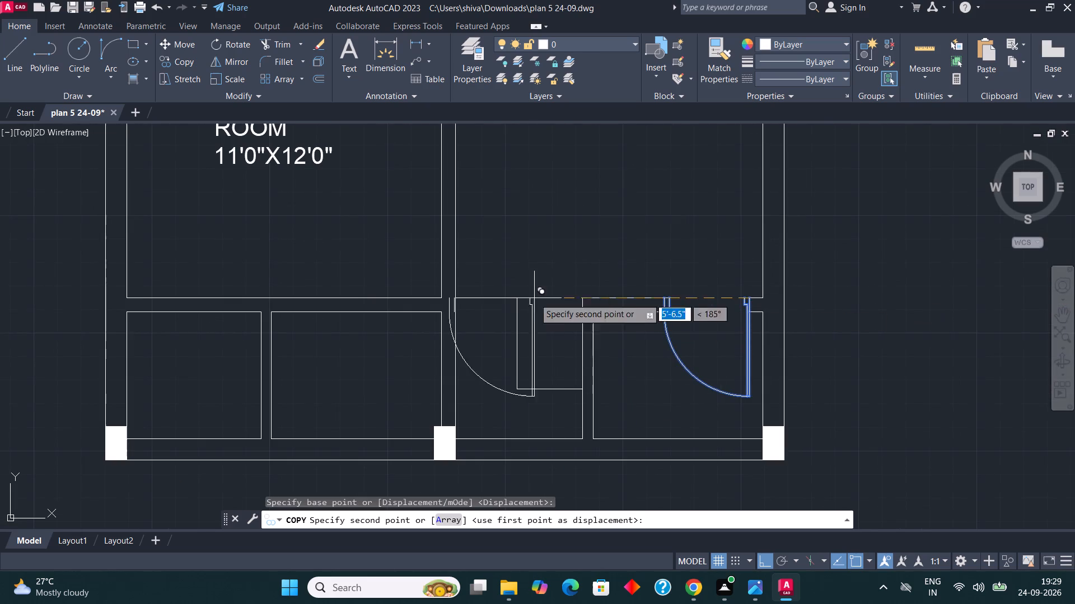
{"action": "scroll", "coordinate": [431, 292], "scroll_direction": "up", "scroll_amount": 2}
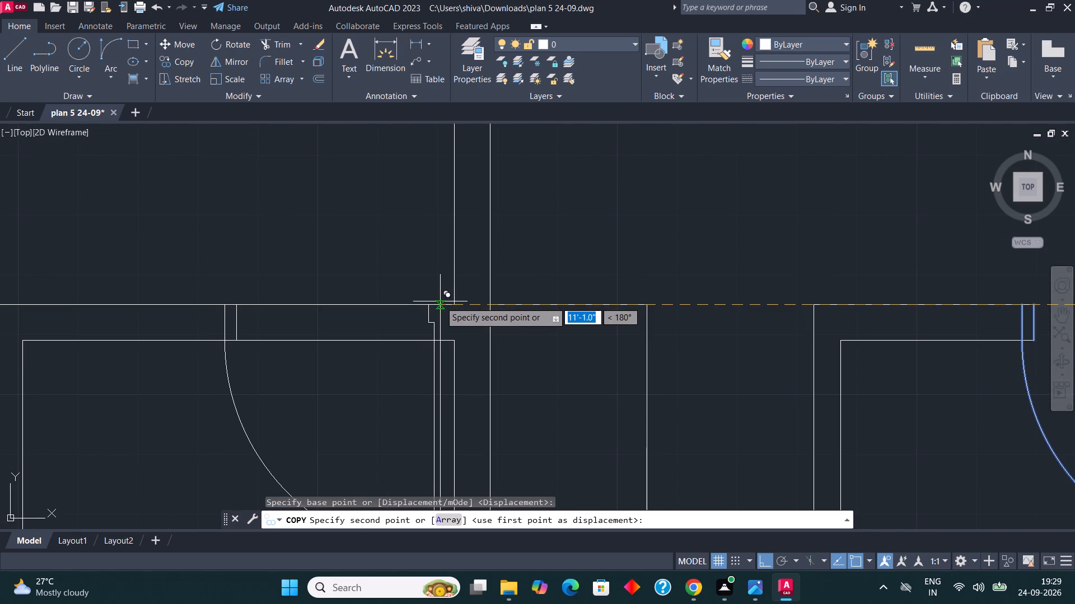
{"action": "left_click", "coordinate": [440, 301]}
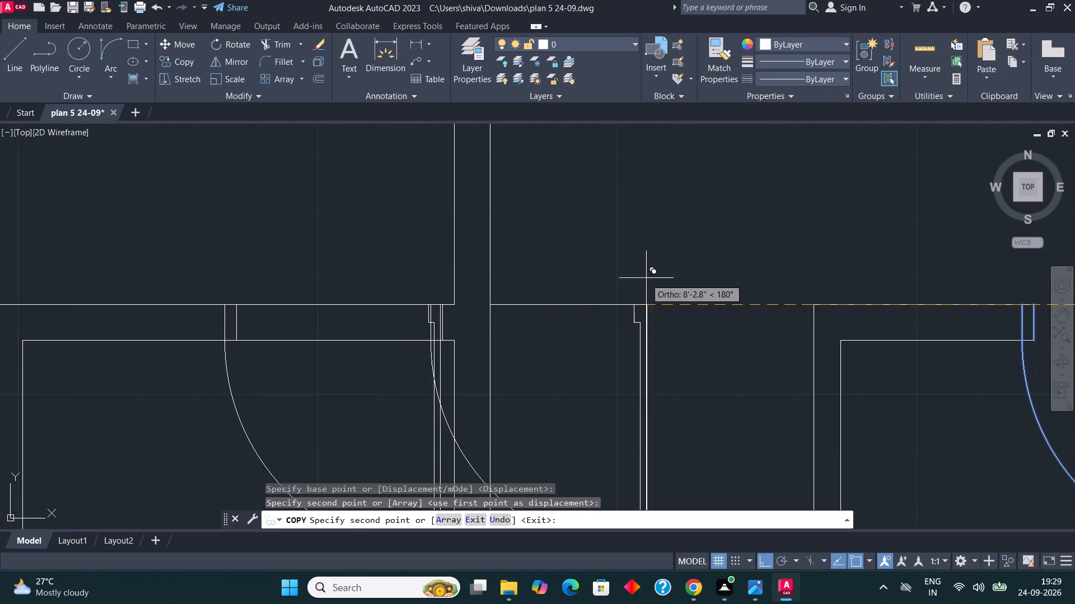
Place another copy of the door in the empty space outside the plan's left outer wall.
{"action": "scroll", "coordinate": [647, 275], "scroll_direction": "down", "scroll_amount": 3}
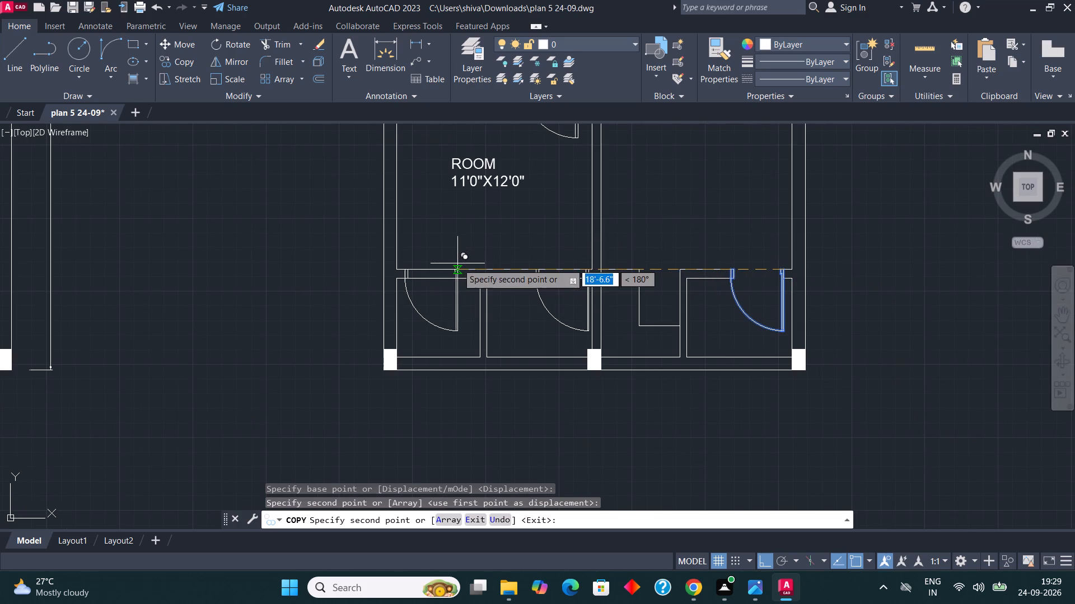
{"action": "scroll", "coordinate": [457, 263], "scroll_direction": "up", "scroll_amount": 1}
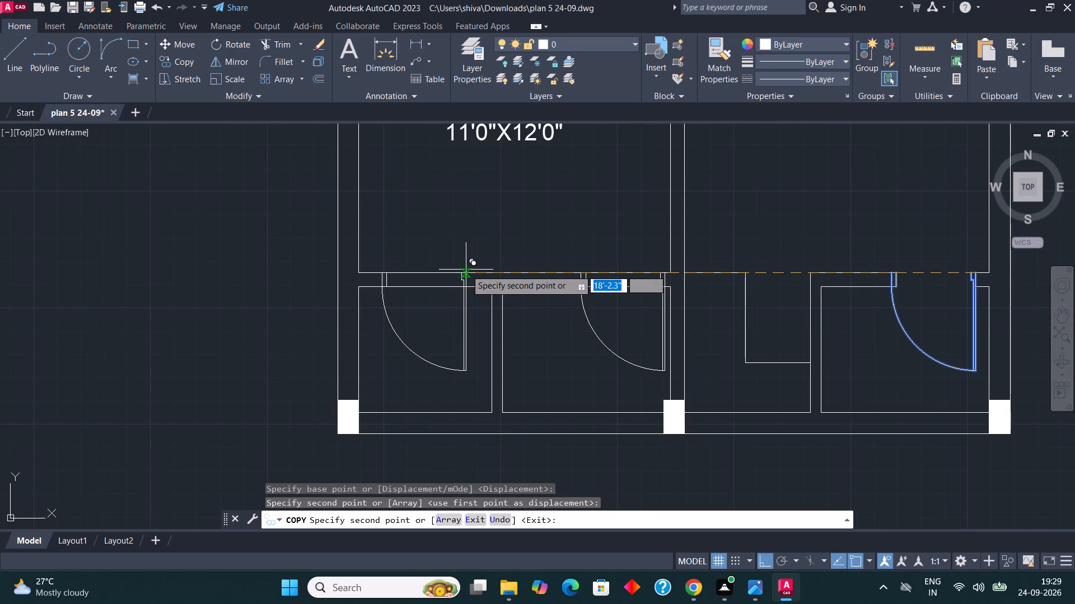
{"action": "scroll", "coordinate": [466, 270], "scroll_direction": "down", "scroll_amount": 1}
{"action": "left_click", "coordinate": [334, 293]}
{"action": "key", "text": "Escape"}
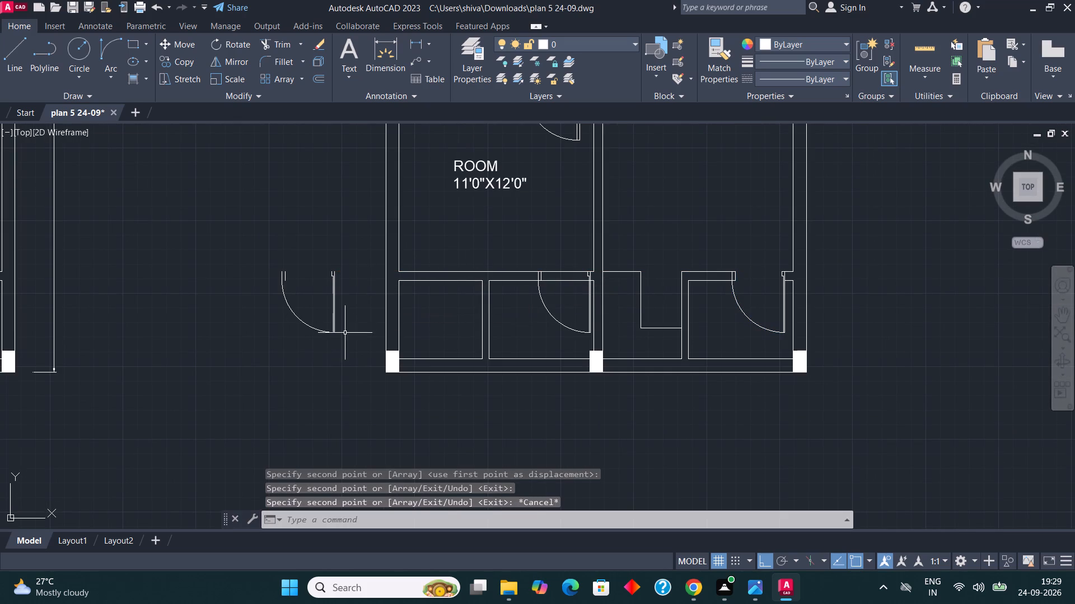
Mirror the door copy outside the plan about a vertical line through its leaf, erasing the source objects.
{"action": "left_click", "coordinate": [345, 334]}
{"action": "left_click", "coordinate": [273, 253]}
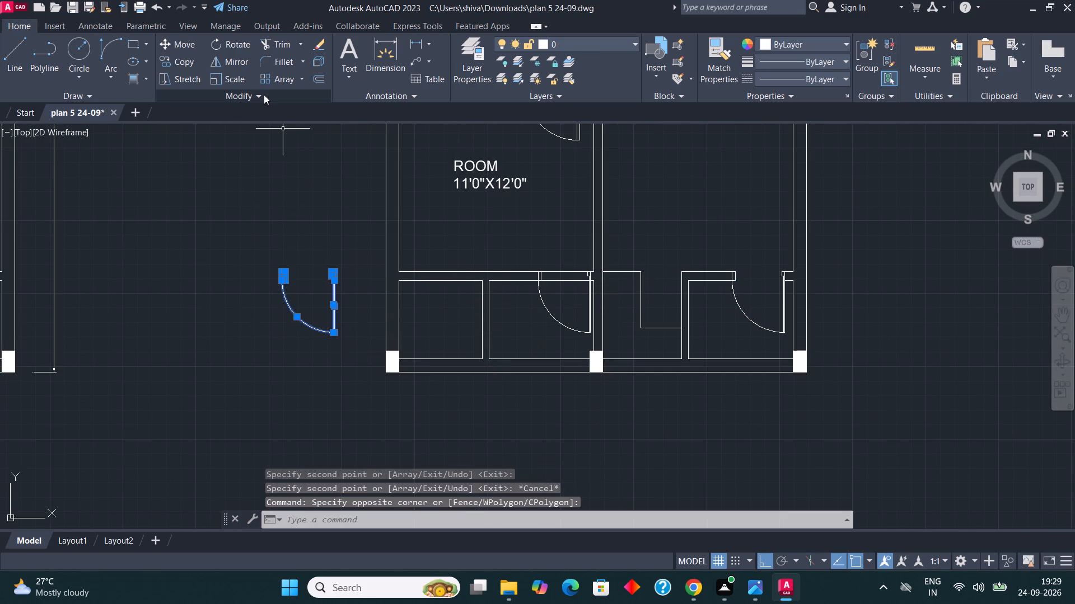
{"action": "left_click", "coordinate": [225, 68]}
{"action": "left_click", "coordinate": [331, 326]}
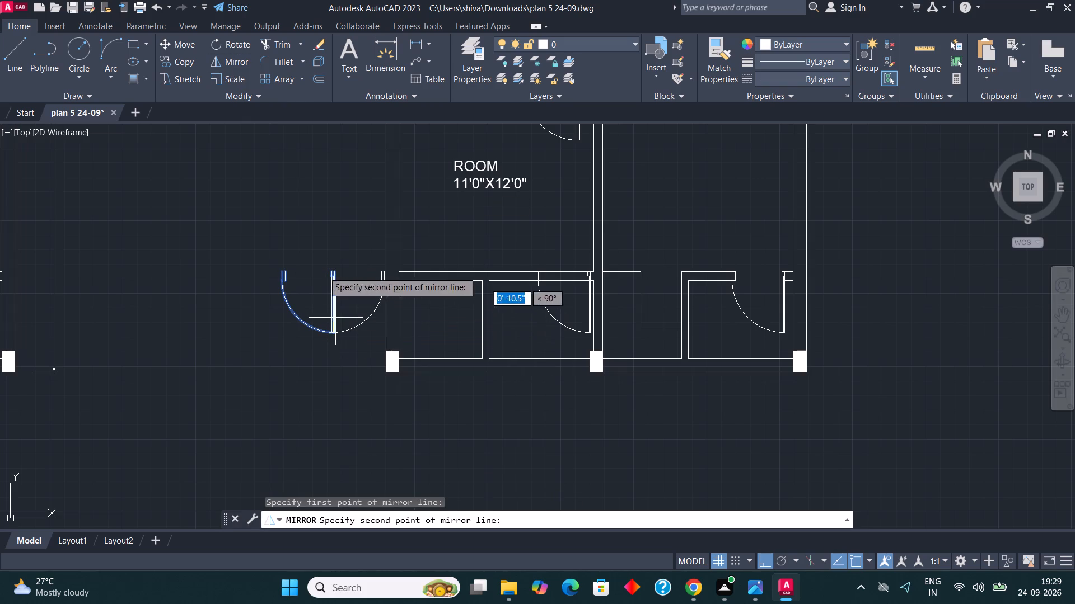
{"action": "left_click", "coordinate": [370, 246]}
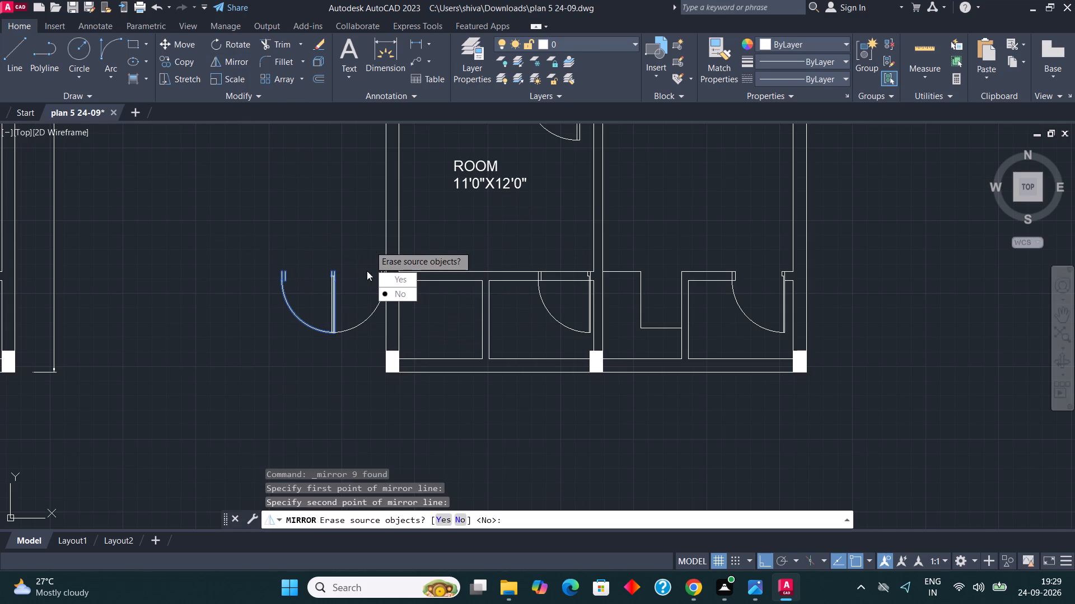
{"action": "scroll", "coordinate": [370, 282], "scroll_direction": "up", "scroll_amount": 2}
{"action": "left_click_drag", "start_coordinate": [391, 315], "coordinate": [370, 246]}
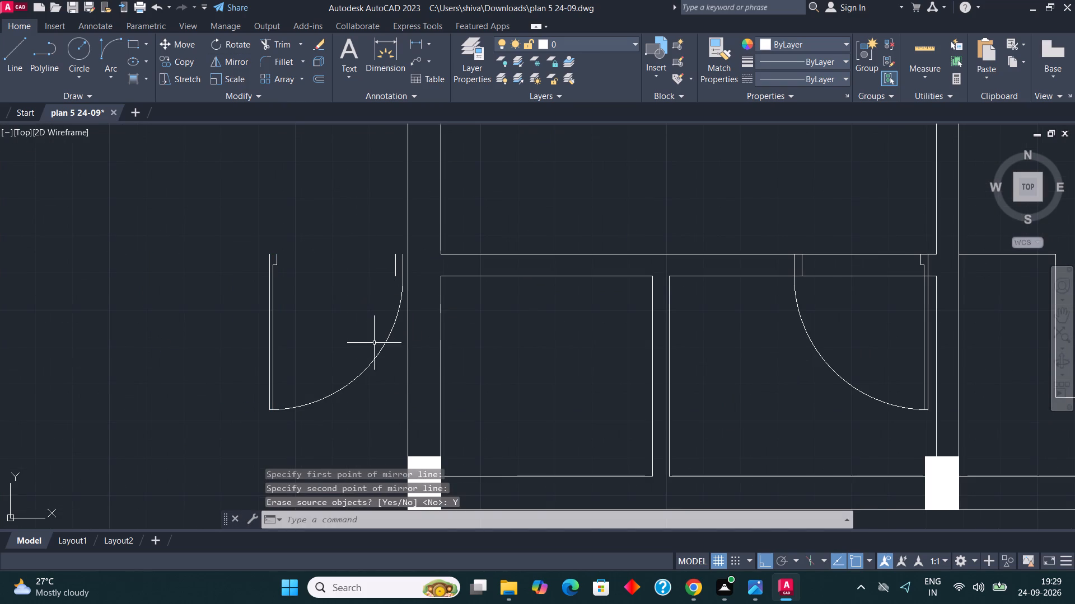
Copy the mirrored door with its jamb lines by the hinge jamb's upper end onto the wall above the leftmost front compartment.
{"action": "left_click_drag", "start_coordinate": [384, 400], "coordinate": [378, 398]}
{"action": "left_click", "coordinate": [230, 317]}
{"action": "scroll", "coordinate": [286, 279], "scroll_direction": "up", "scroll_amount": 1}
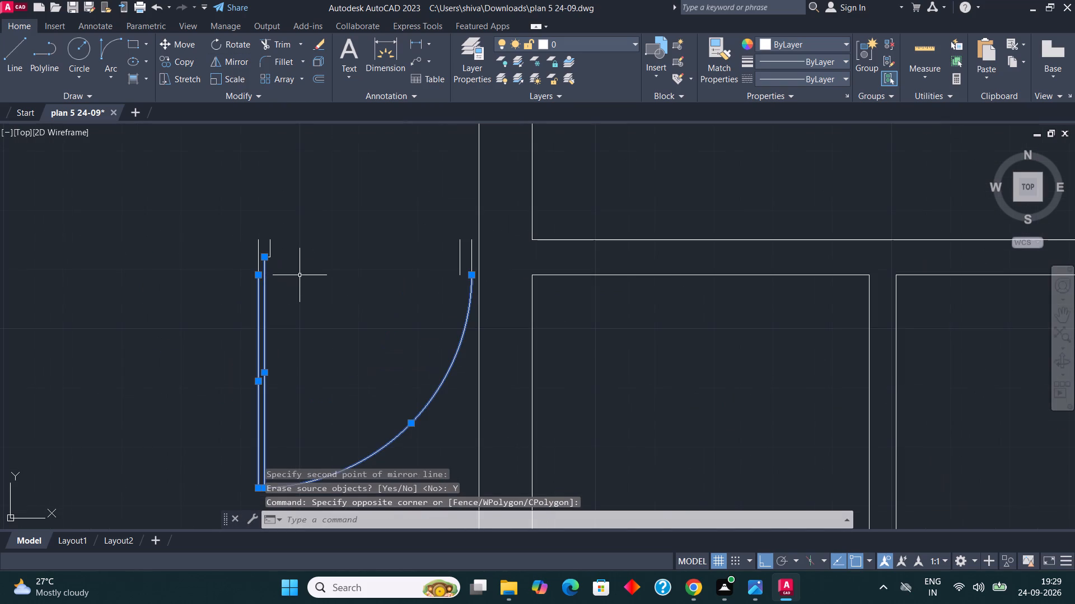
{"action": "left_click", "coordinate": [300, 275]}
{"action": "left_click", "coordinate": [260, 243]}
{"action": "left_click", "coordinate": [293, 285]}
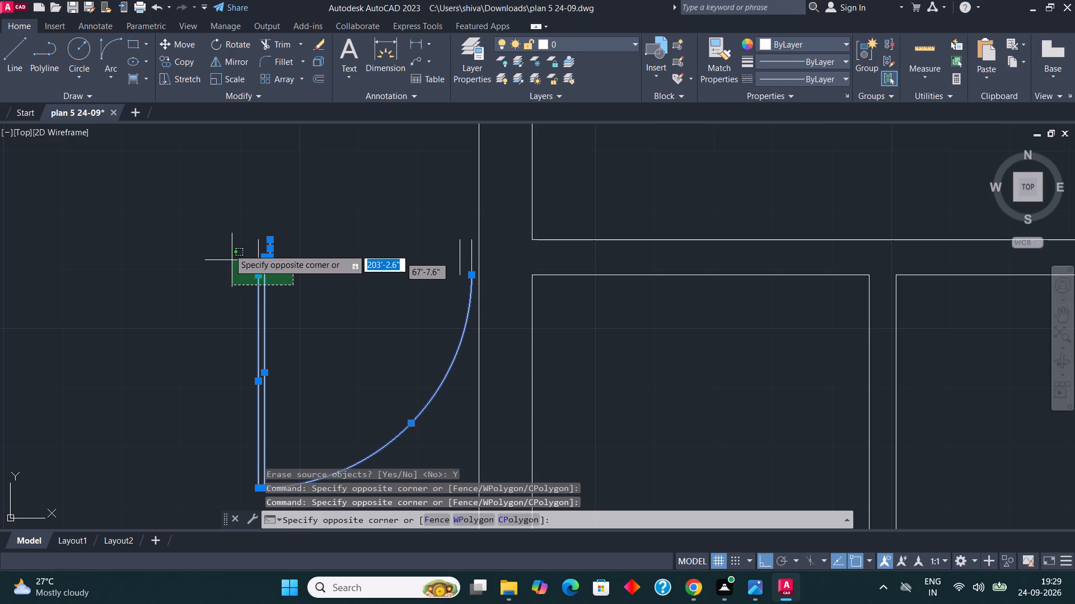
{"action": "left_click", "coordinate": [232, 236]}
{"action": "scroll", "coordinate": [466, 281], "scroll_direction": "up", "scroll_amount": 2}
{"action": "left_click", "coordinate": [479, 251]}
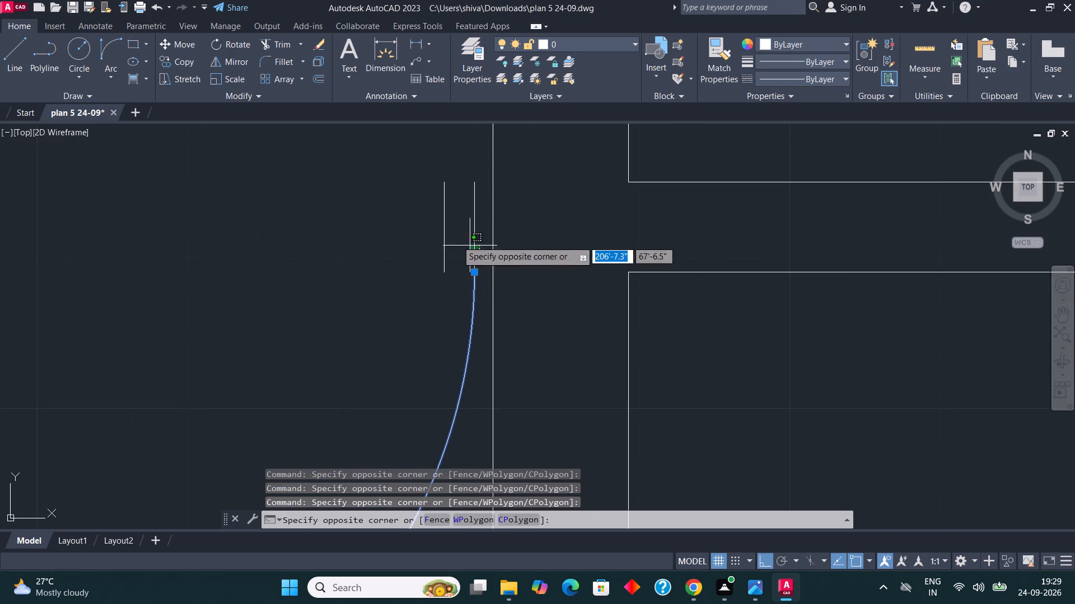
{"action": "left_click", "coordinate": [417, 233]}
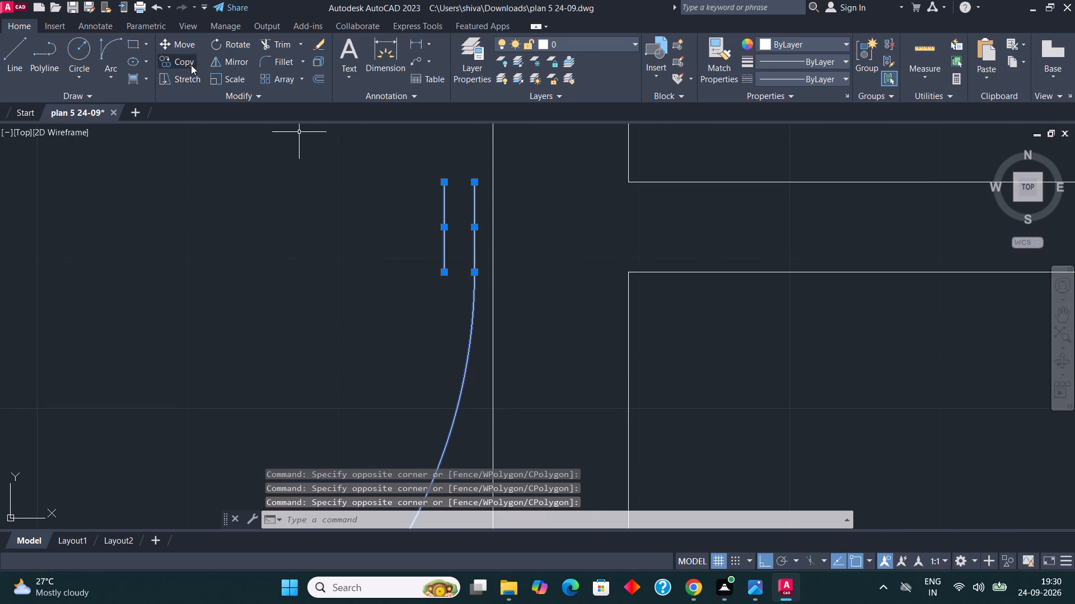
{"action": "left_click", "coordinate": [191, 65]}
{"action": "scroll", "coordinate": [322, 190], "scroll_direction": "down", "scroll_amount": 3}
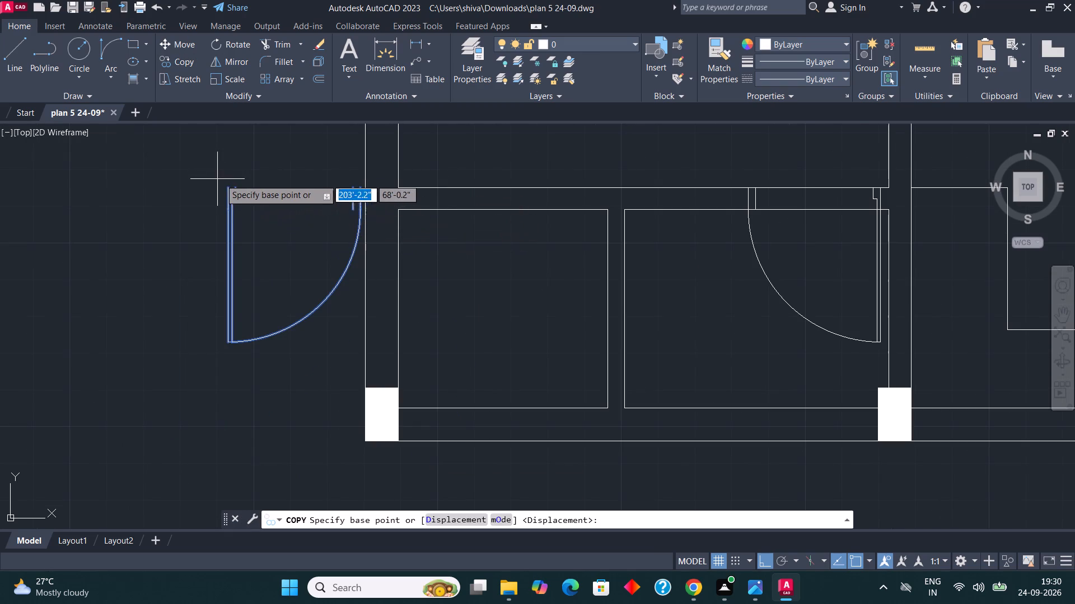
{"action": "scroll", "coordinate": [220, 179], "scroll_direction": "up", "scroll_amount": 1}
{"action": "left_click", "coordinate": [227, 190]}
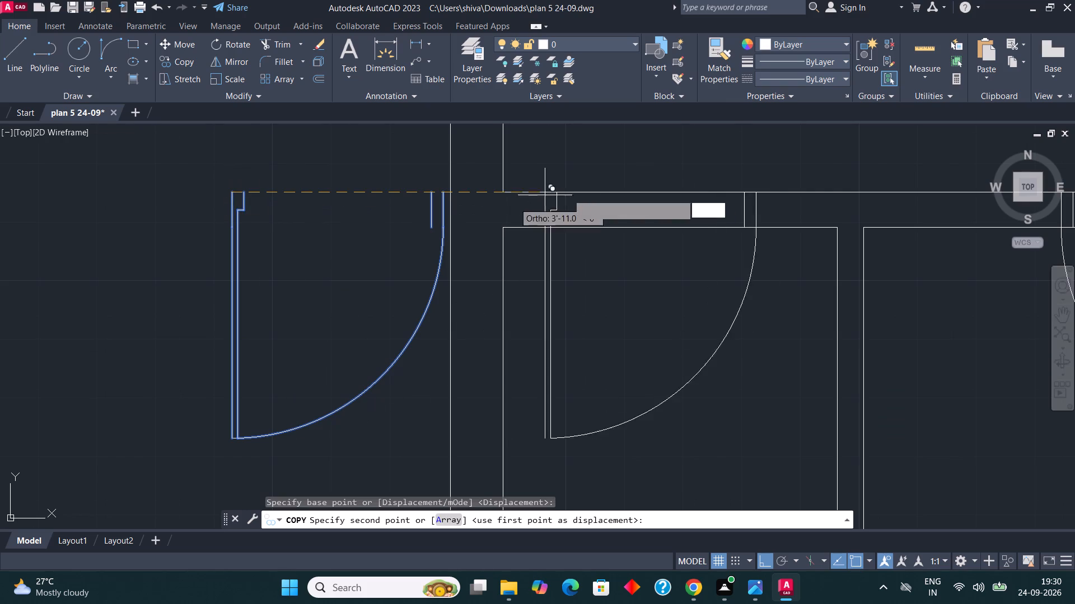
{"action": "scroll", "coordinate": [517, 190], "scroll_direction": "up", "scroll_amount": 2}
{"action": "left_click", "coordinate": [509, 191]}
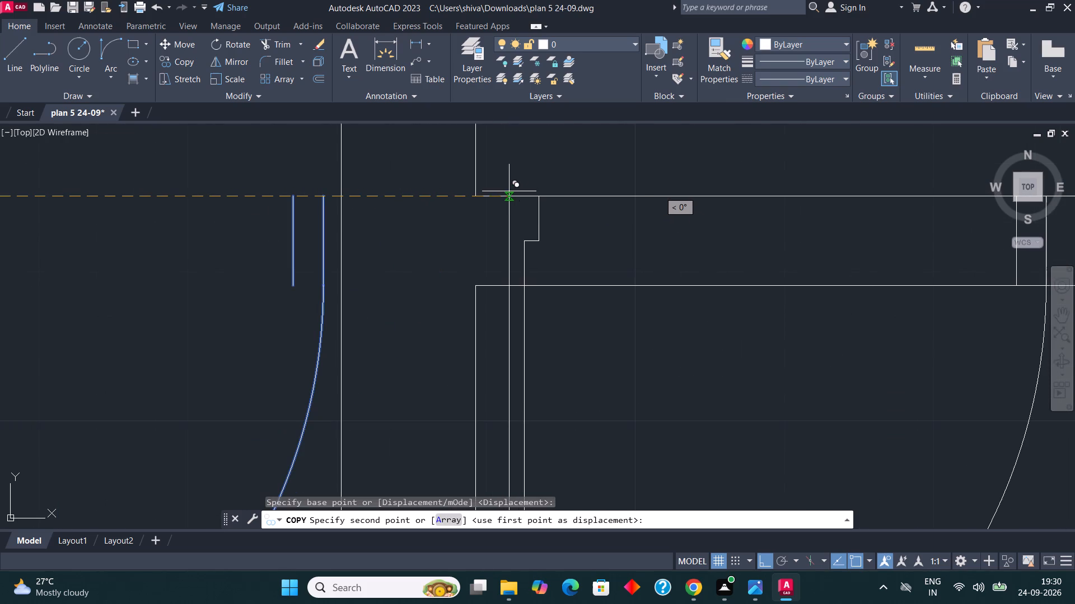
{"action": "key", "text": "Escape"}
Trim both wall lines across the leftmost front compartment's door opening and the short lower wall piece inside the door leaf.
{"action": "type", "text": "TR"}
{"action": "key", "text": "Return"}
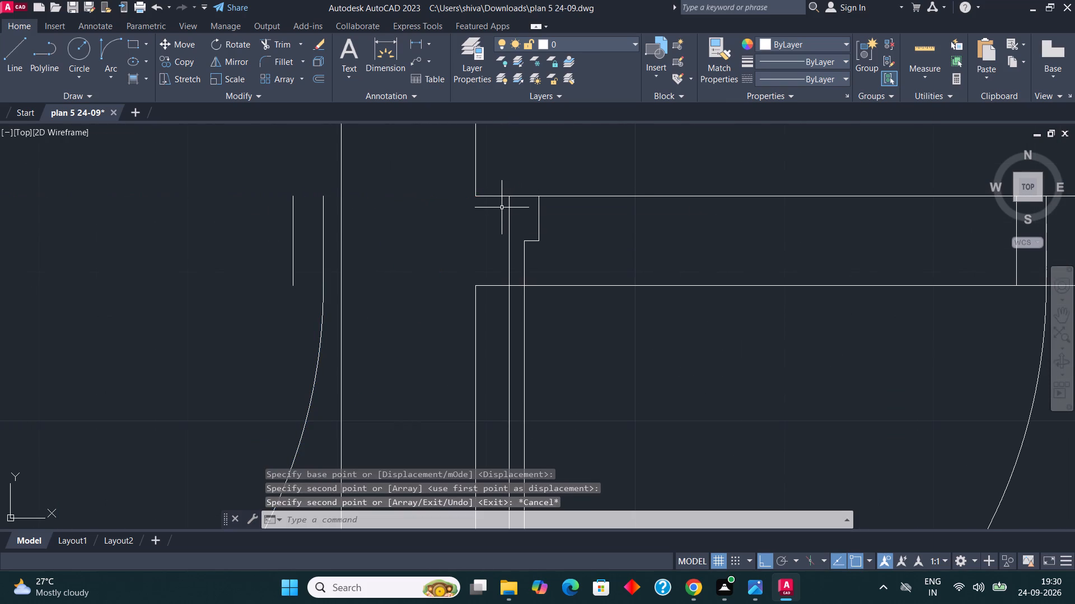
{"action": "left_click", "coordinate": [580, 167]}
{"action": "left_click", "coordinate": [614, 322]}
{"action": "scroll", "coordinate": [565, 282], "scroll_direction": "down", "scroll_amount": 1}
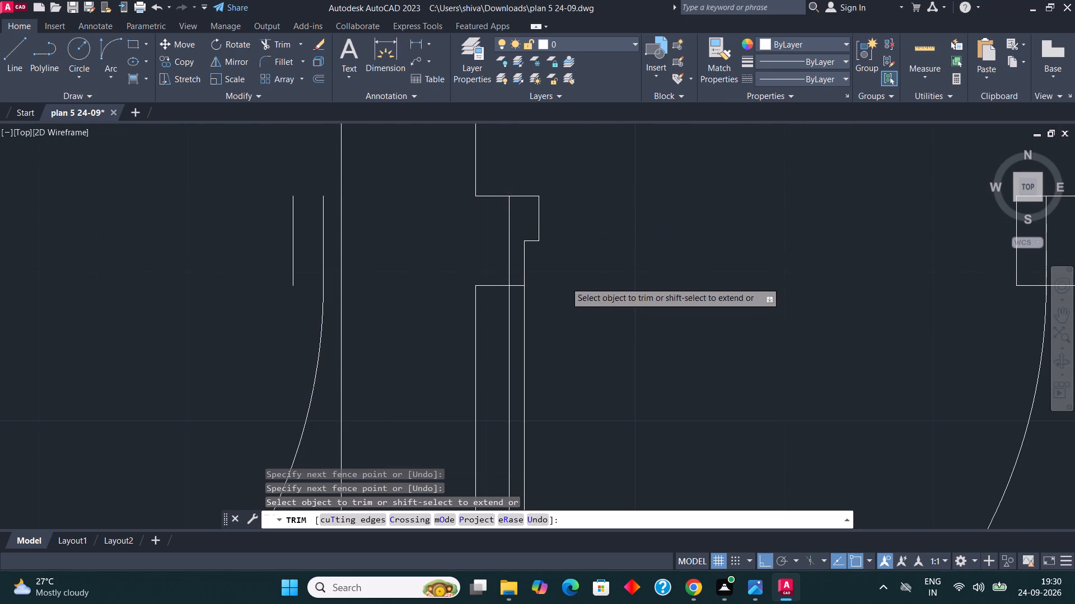
{"action": "scroll", "coordinate": [534, 282], "scroll_direction": "up", "scroll_amount": 1}
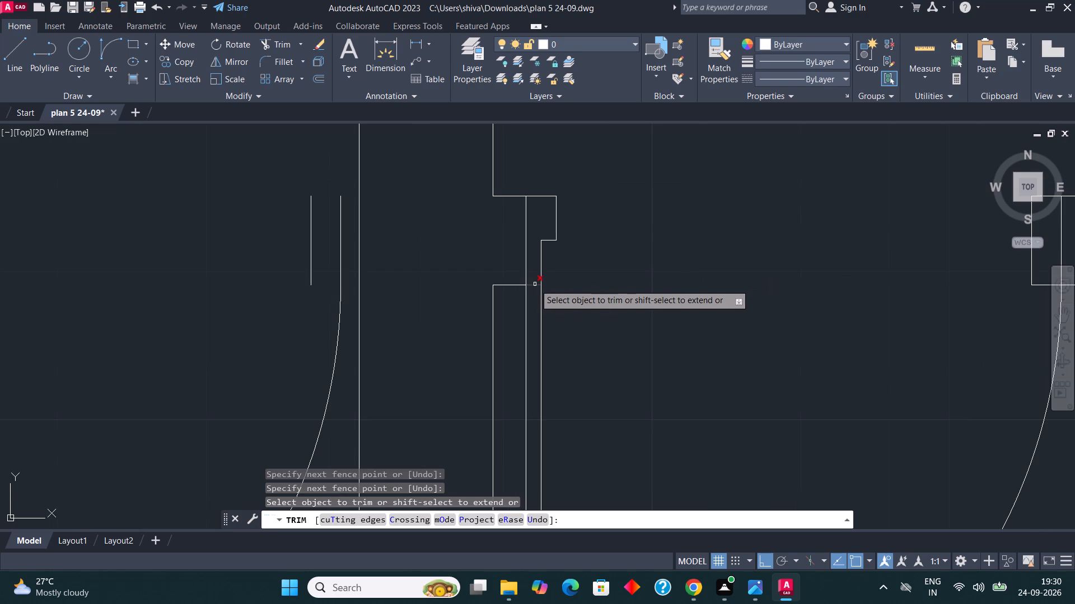
{"action": "left_click", "coordinate": [535, 284]}
Trim both wall lines across the door opening above the second front compartment from the left.
{"action": "scroll", "coordinate": [504, 234], "scroll_direction": "down", "scroll_amount": 3}
{"action": "scroll", "coordinate": [356, 218], "scroll_direction": "down", "scroll_amount": 2}
{"action": "scroll", "coordinate": [583, 253], "scroll_direction": "up", "scroll_amount": 1}
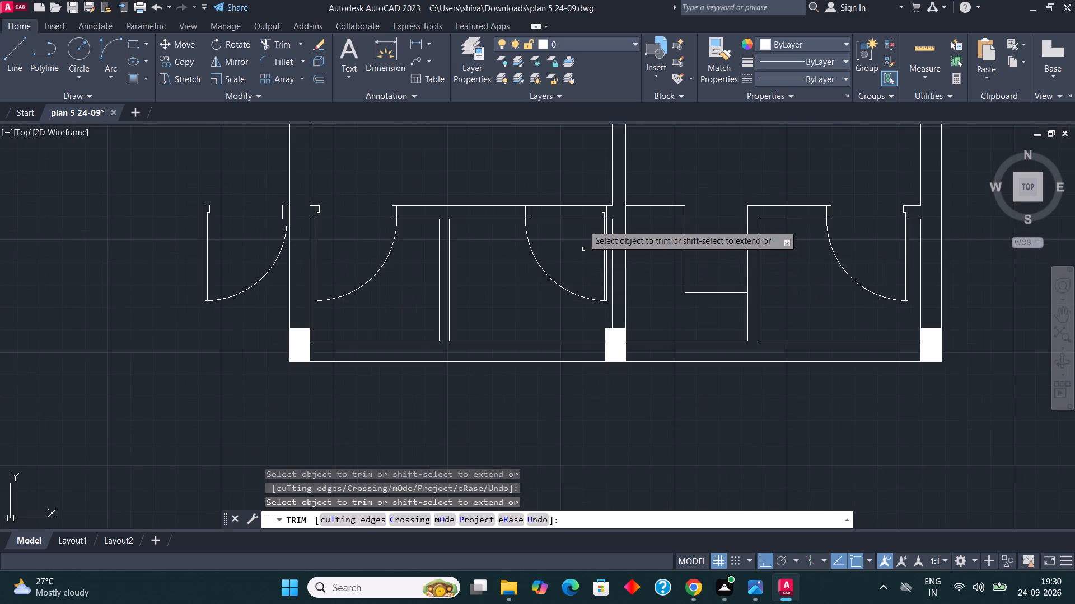
{"action": "left_click", "coordinate": [576, 196]}
{"action": "left_click", "coordinate": [578, 249]}
{"action": "key", "text": "Escape"}
{"action": "key", "text": "Escape"}
{"action": "key", "text": "Escape"}
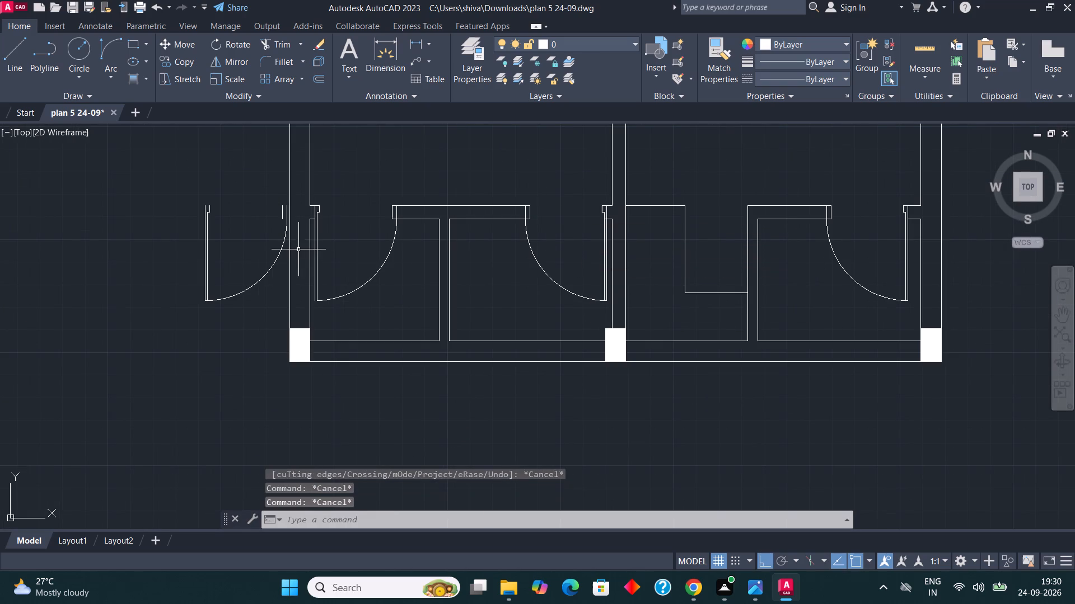
Erase the leaf and swing arc of the leftover door copy outside the plan's left wall.
{"action": "scroll", "coordinate": [296, 248], "scroll_direction": "up", "scroll_amount": 2}
{"action": "left_click", "coordinate": [254, 327]}
{"action": "left_click", "coordinate": [50, 269]}
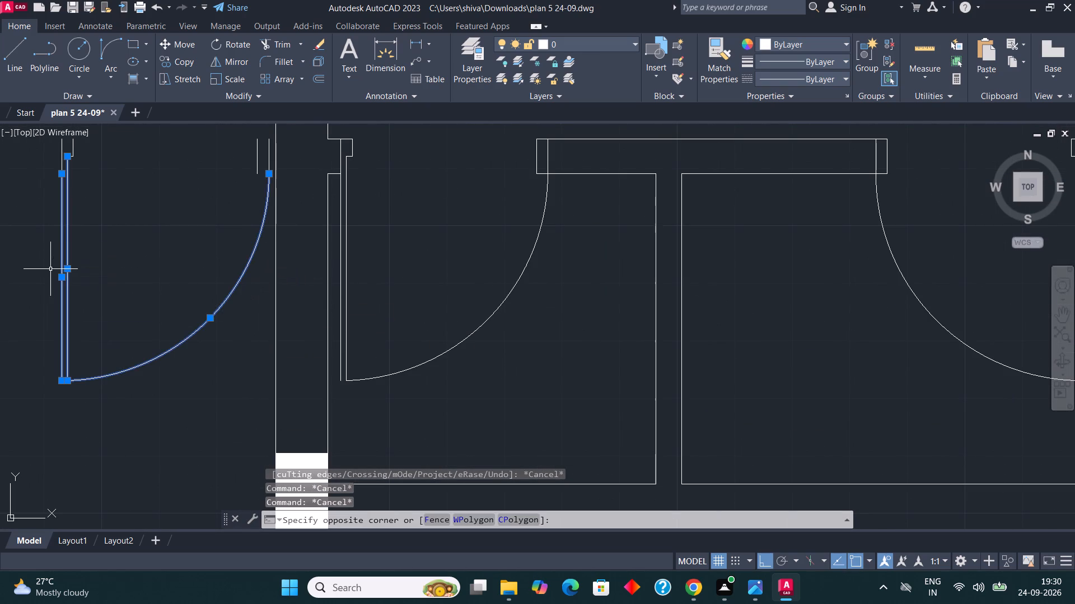
{"action": "key", "text": "Escape"}
{"action": "left_click_drag", "start_coordinate": [247, 380], "coordinate": [231, 370]}
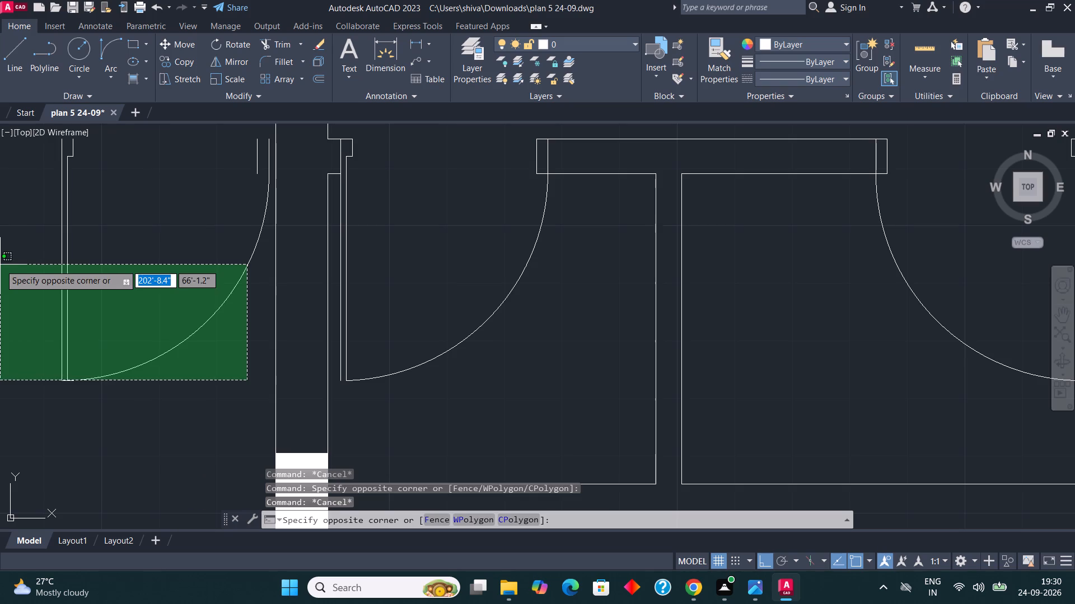
{"action": "left_click", "coordinate": [0, 265]}
{"action": "key", "text": "Delete"}
Erase the remaining jamb lines and small fragments of the door copy outside the plan's left wall.
{"action": "scroll", "coordinate": [395, 470], "scroll_direction": "down", "scroll_amount": 3}
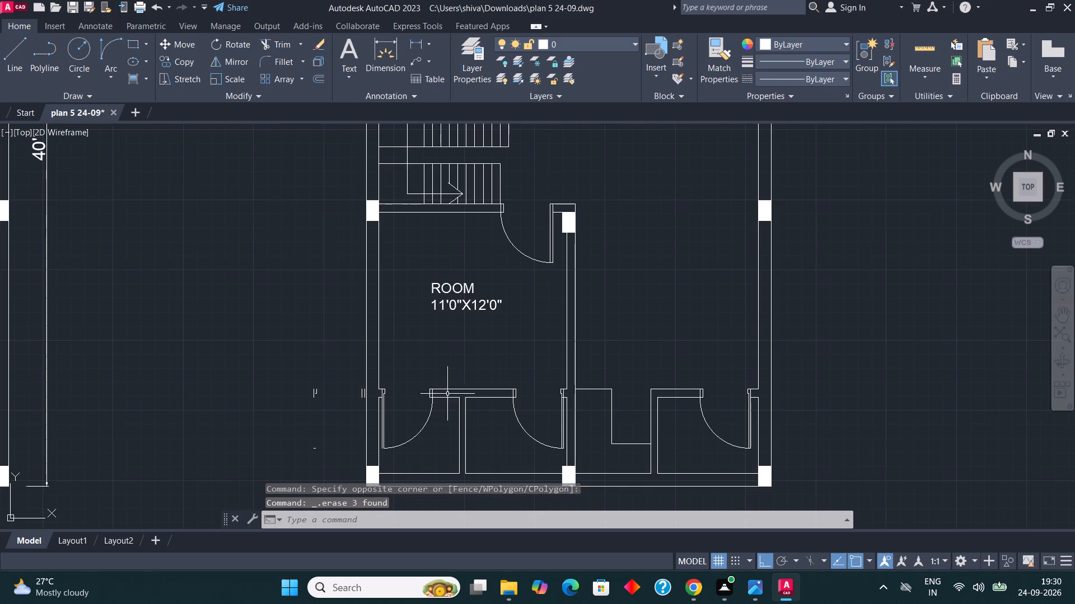
{"action": "scroll", "coordinate": [373, 397], "scroll_direction": "up", "scroll_amount": 5}
{"action": "left_click", "coordinate": [389, 401]}
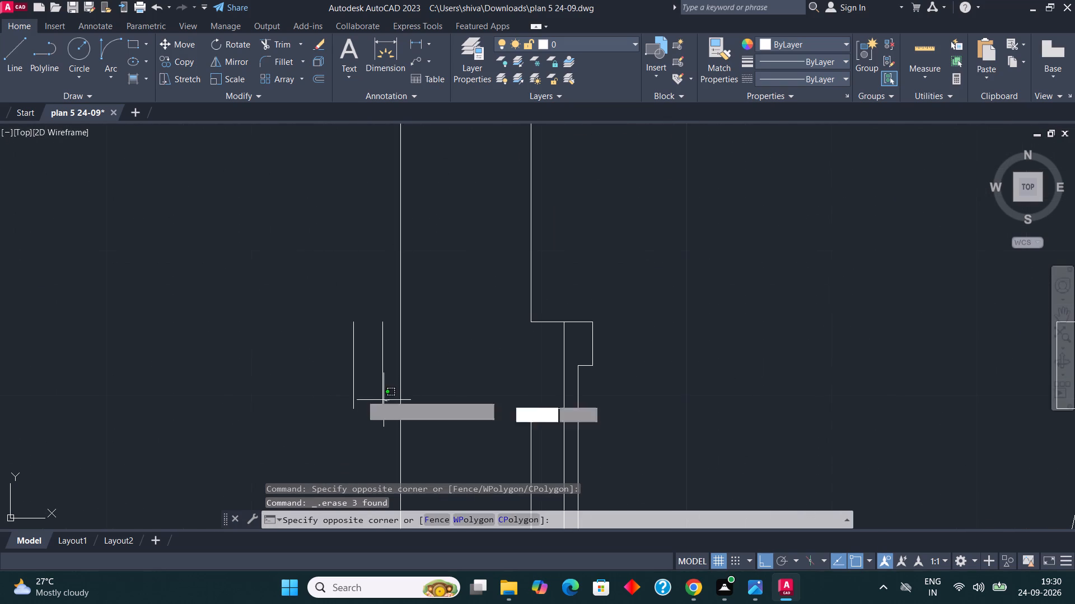
{"action": "left_click", "coordinate": [212, 341]}
{"action": "key", "text": "Delete"}
{"action": "scroll", "coordinate": [378, 345], "scroll_direction": "down", "scroll_amount": 6}
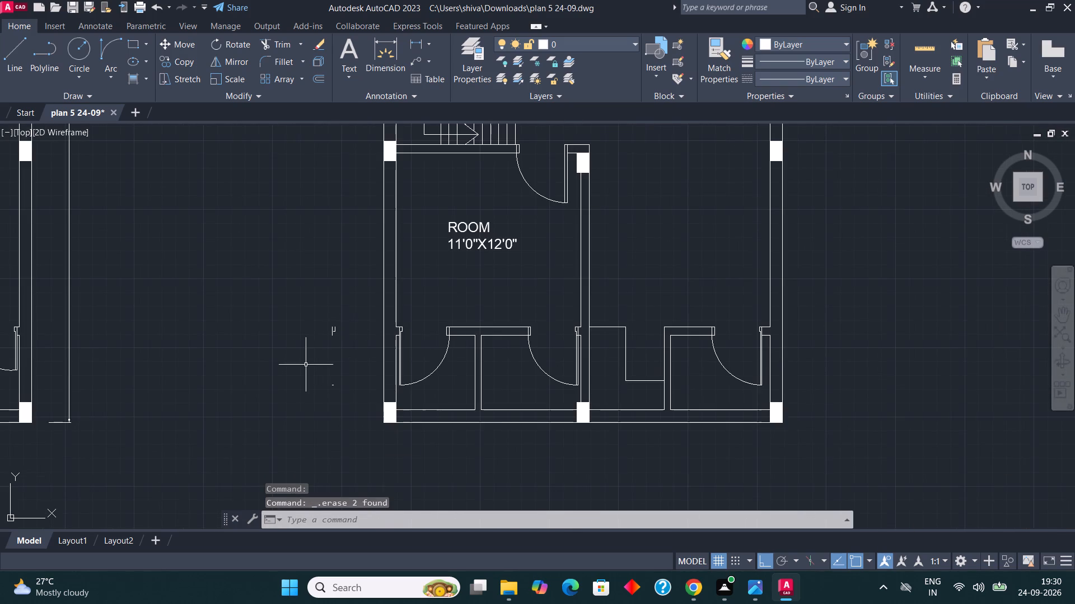
{"action": "scroll", "coordinate": [305, 365], "scroll_direction": "up", "scroll_amount": 1}
{"action": "left_click_drag", "start_coordinate": [377, 436], "coordinate": [346, 418]}
{"action": "left_click", "coordinate": [302, 266]}
{"action": "key", "text": "Delete"}
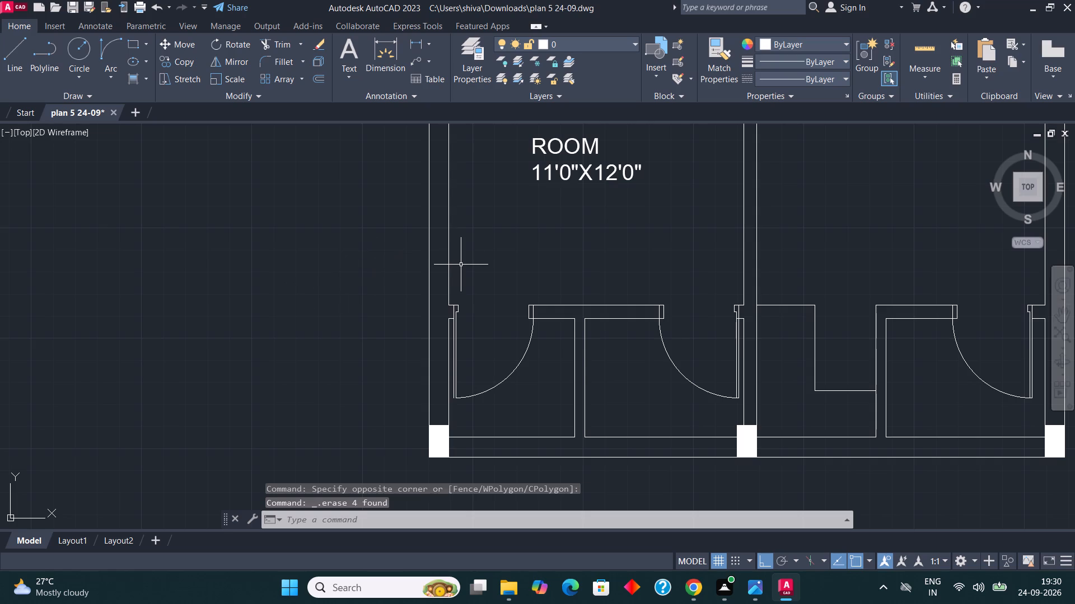
Copy the BATH 6'0"X4'6" label from the neighbouring floor plan into the second front compartment from the left.
{"action": "scroll", "coordinate": [480, 277], "scroll_direction": "down", "scroll_amount": 2}
{"action": "scroll", "coordinate": [526, 303], "scroll_direction": "down", "scroll_amount": 1}
{"action": "scroll", "coordinate": [306, 320], "scroll_direction": "up", "scroll_amount": 2}
{"action": "scroll", "coordinate": [222, 315], "scroll_direction": "up", "scroll_amount": 1}
{"action": "scroll", "coordinate": [312, 301], "scroll_direction": "down", "scroll_amount": 1}
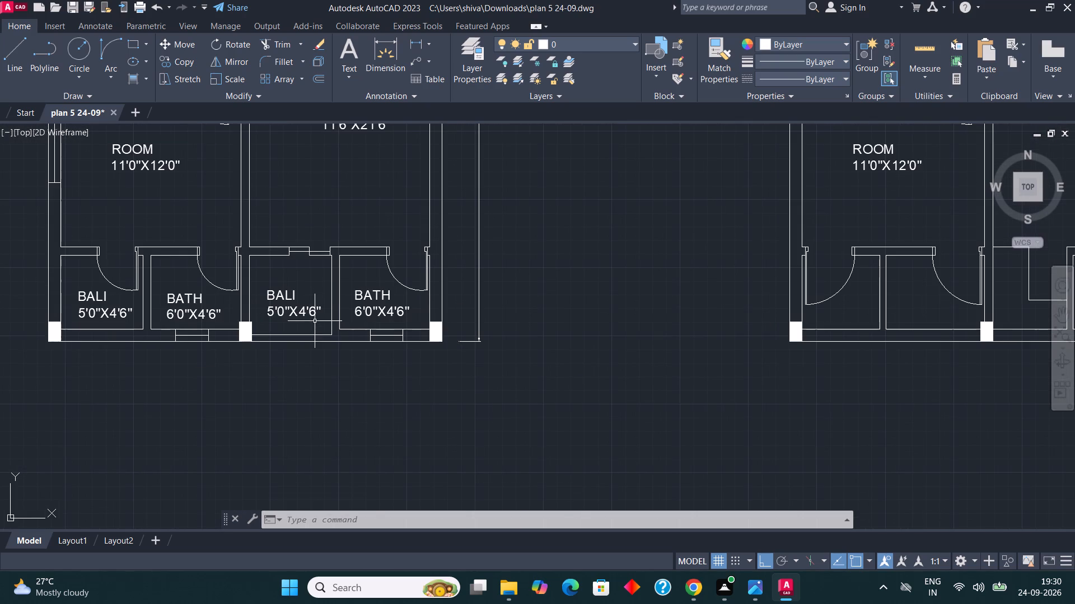
{"action": "left_click", "coordinate": [361, 298]}
{"action": "left_click", "coordinate": [169, 62]}
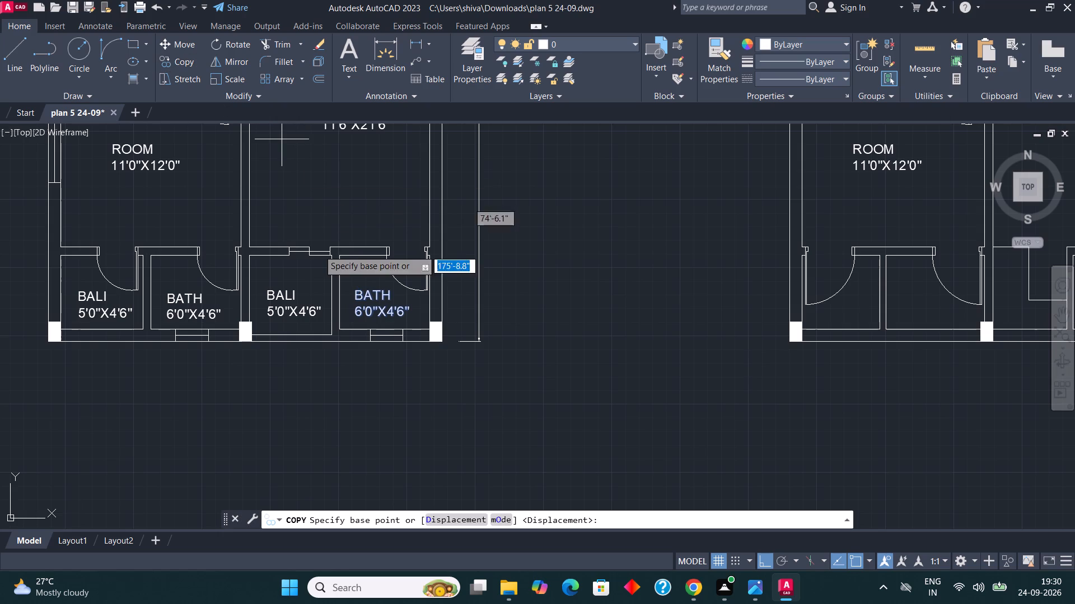
{"action": "left_click", "coordinate": [370, 309]}
{"action": "scroll", "coordinate": [331, 332], "scroll_direction": "down", "scroll_amount": 2}
{"action": "scroll", "coordinate": [541, 333], "scroll_direction": "up", "scroll_amount": 1}
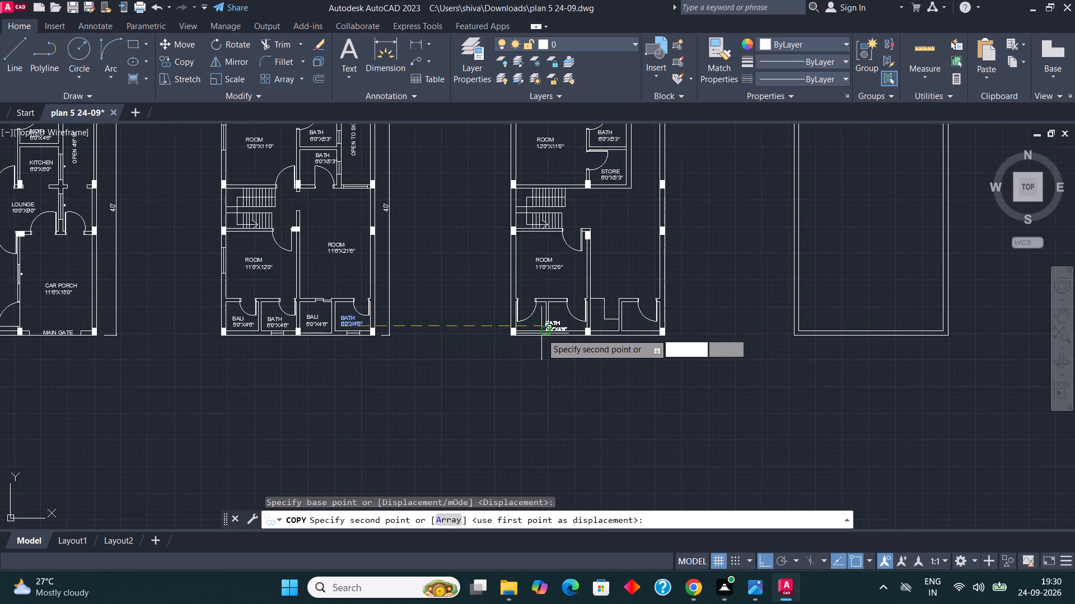
{"action": "scroll", "coordinate": [541, 333], "scroll_direction": "up", "scroll_amount": 5}
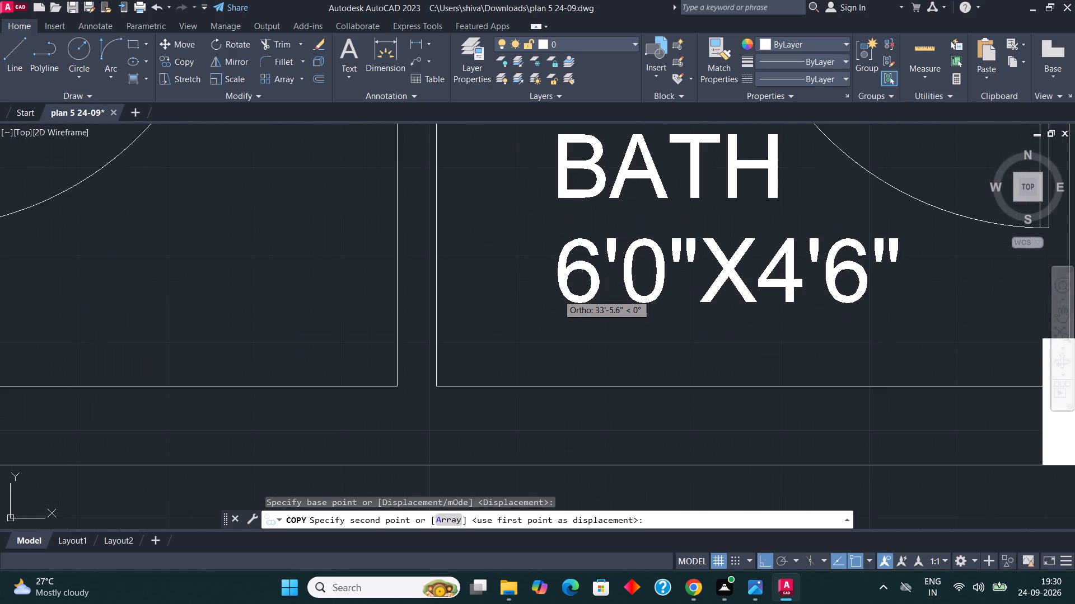
{"action": "left_click", "coordinate": [530, 298]}
{"action": "scroll", "coordinate": [554, 303], "scroll_direction": "down", "scroll_amount": 1}
{"action": "key", "text": "Escape"}
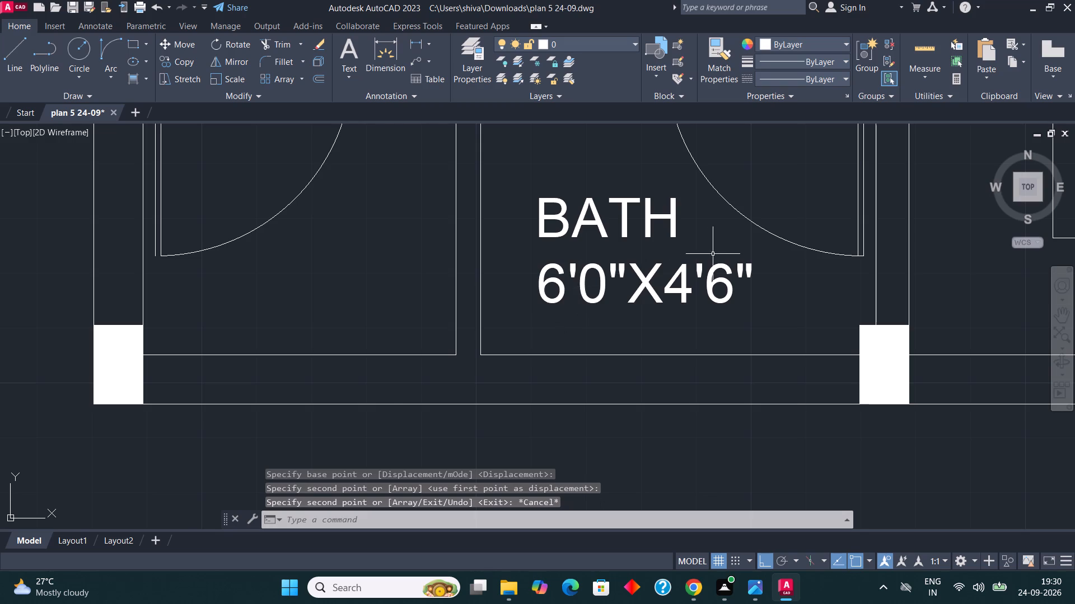
Copy the BALI 5'0"X4'6" label from the neighbouring floor plan into the leftmost front compartment.
{"action": "scroll", "coordinate": [714, 253], "scroll_direction": "down", "scroll_amount": 3}
{"action": "scroll", "coordinate": [630, 294], "scroll_direction": "down", "scroll_amount": 1}
{"action": "scroll", "coordinate": [259, 267], "scroll_direction": "up", "scroll_amount": 2}
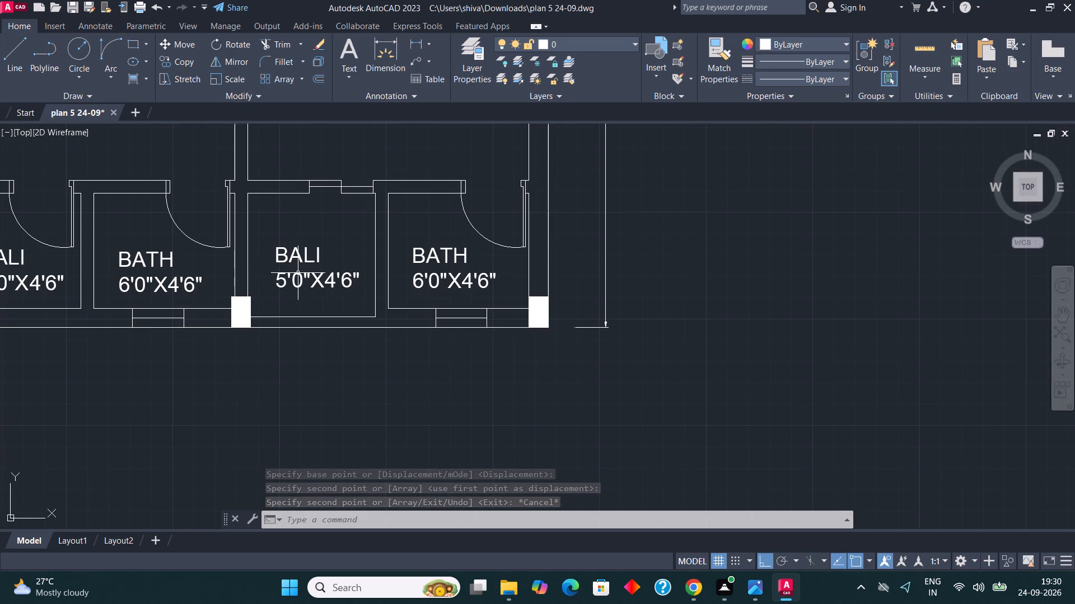
{"action": "left_click", "coordinate": [298, 273]}
{"action": "left_click", "coordinate": [181, 64]}
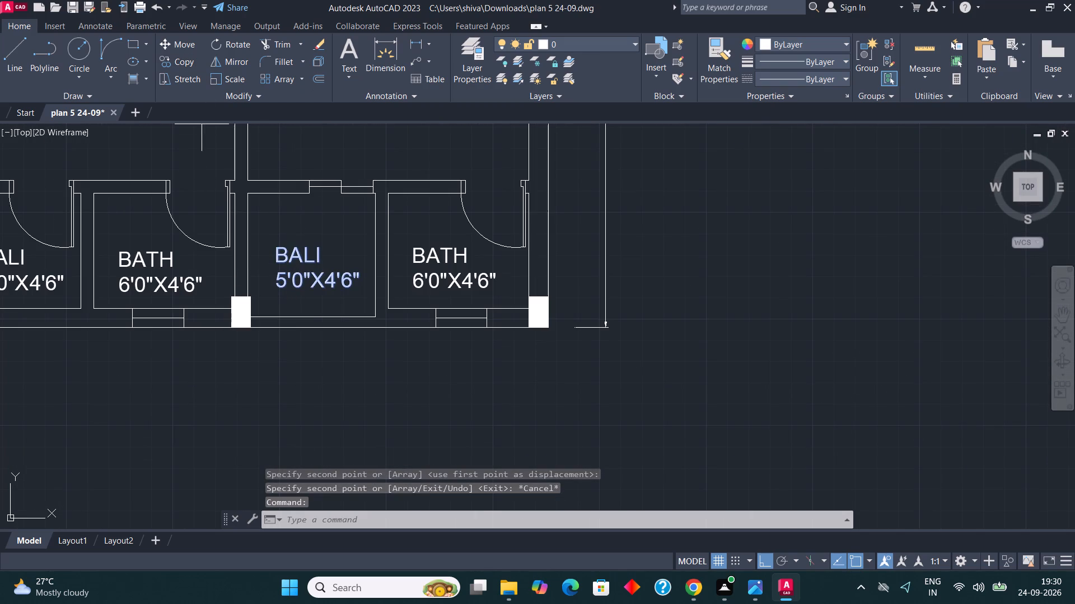
{"action": "left_click", "coordinate": [298, 272]}
{"action": "scroll", "coordinate": [251, 338], "scroll_direction": "down", "scroll_amount": 2}
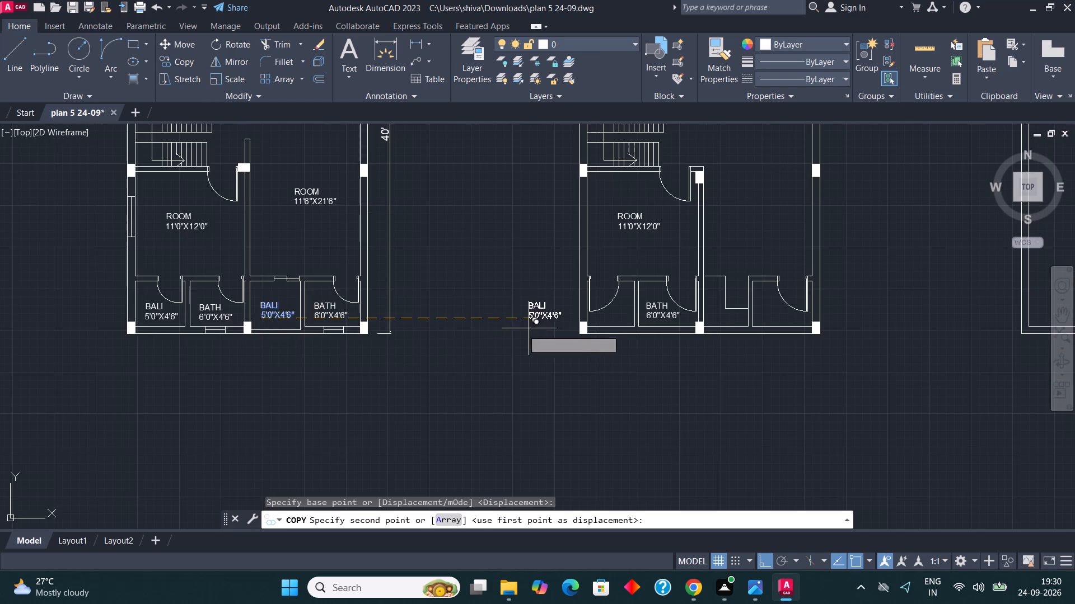
{"action": "scroll", "coordinate": [707, 324], "scroll_direction": "up", "scroll_amount": 1}
{"action": "scroll", "coordinate": [645, 327], "scroll_direction": "up", "scroll_amount": 2}
{"action": "scroll", "coordinate": [487, 315], "scroll_direction": "up", "scroll_amount": 2}
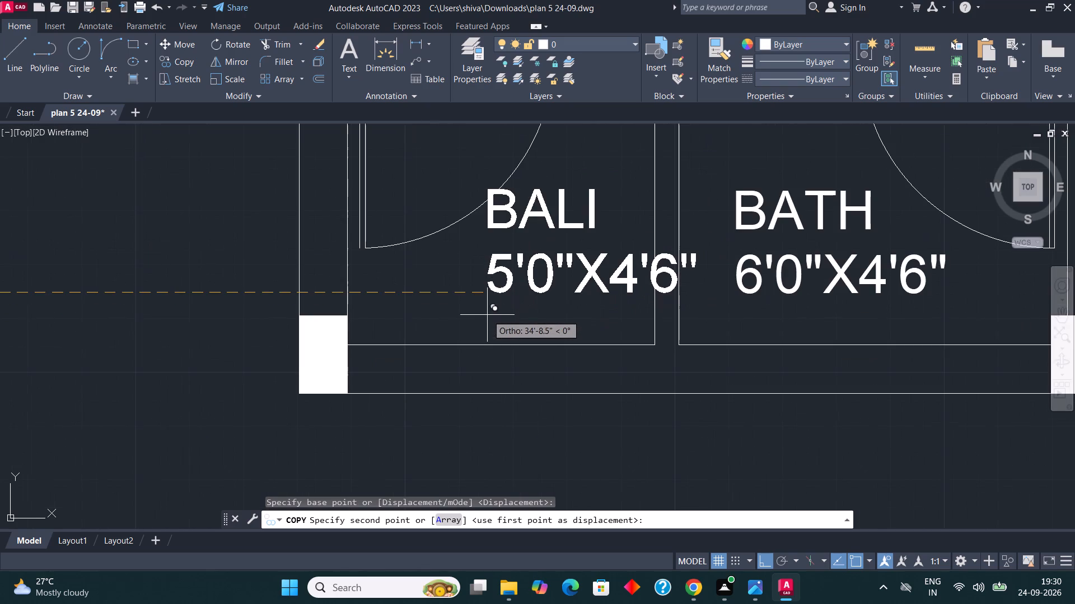
{"action": "left_click", "coordinate": [443, 324]}
{"action": "key", "text": "Escape"}
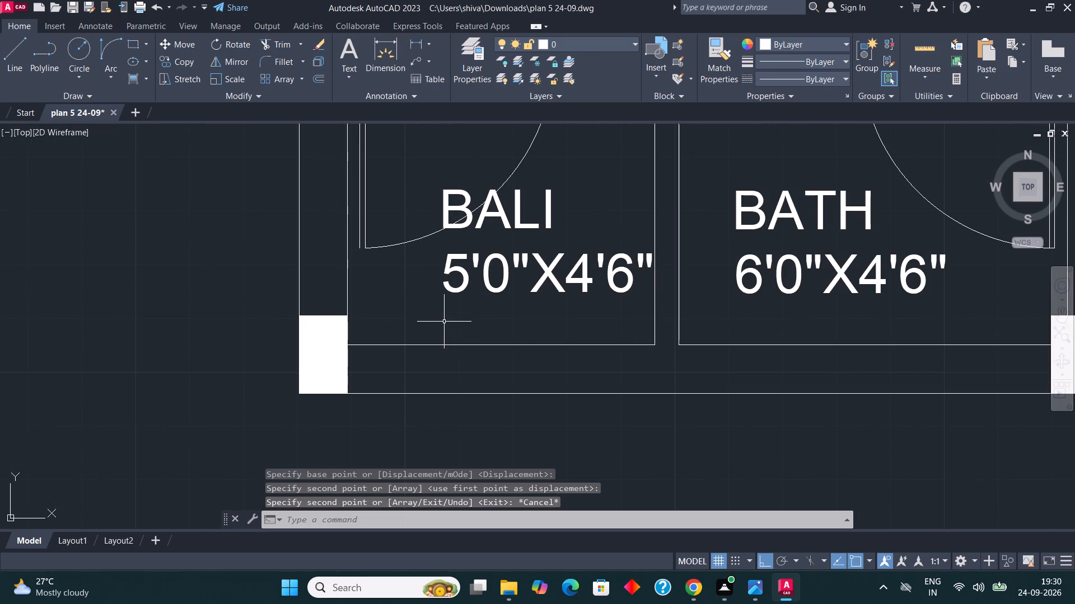
Copy the BATH 6'0"X4'6" label from the second front compartment horizontally into the rightmost front compartment.
{"action": "scroll", "coordinate": [445, 316], "scroll_direction": "down", "scroll_amount": 1}
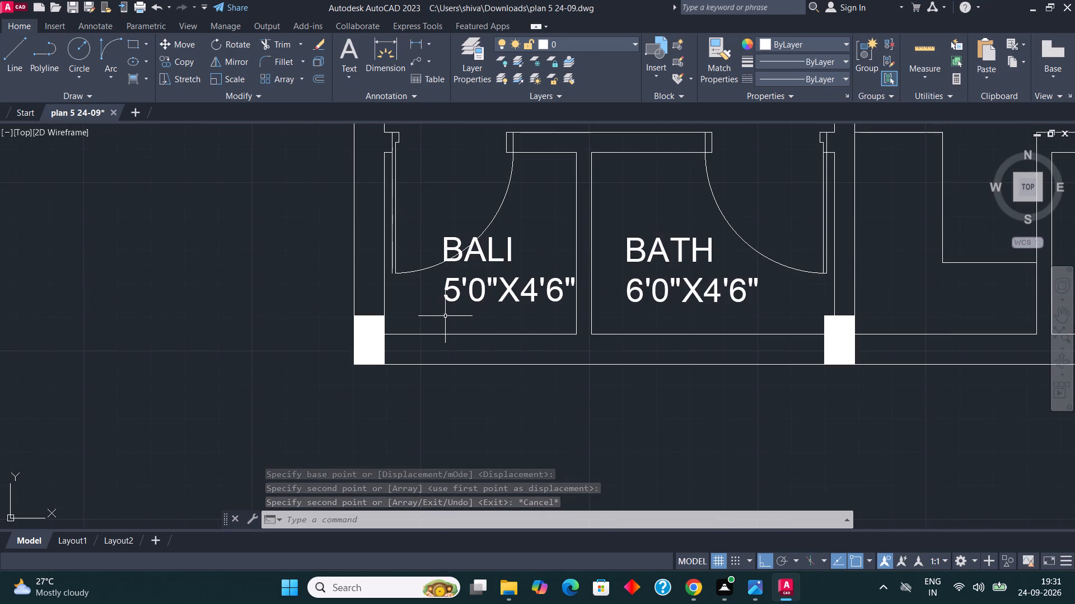
{"action": "scroll", "coordinate": [445, 316], "scroll_direction": "down", "scroll_amount": 1}
{"action": "left_click", "coordinate": [565, 294]}
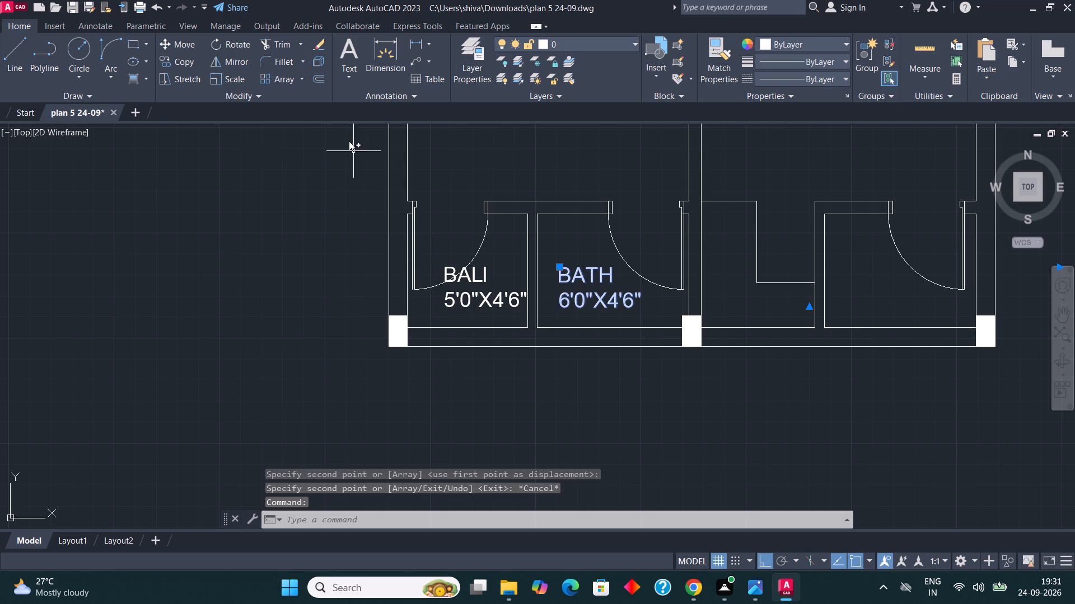
{"action": "left_click", "coordinate": [185, 68]}
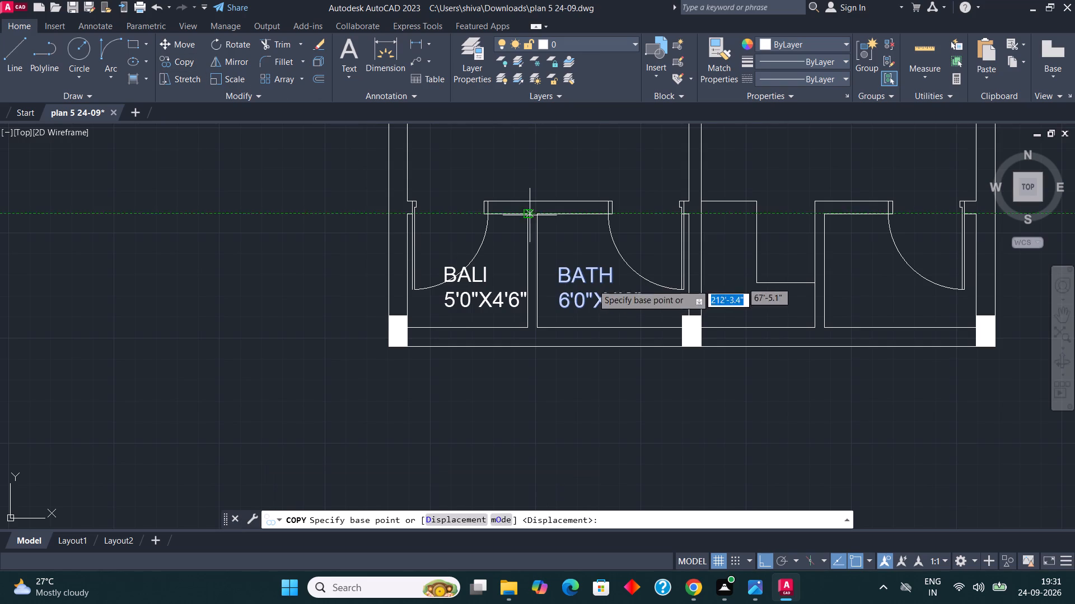
{"action": "left_click", "coordinate": [609, 307]}
{"action": "scroll", "coordinate": [512, 331], "scroll_direction": "down", "scroll_amount": 2}
{"action": "scroll", "coordinate": [719, 325], "scroll_direction": "up", "scroll_amount": 2}
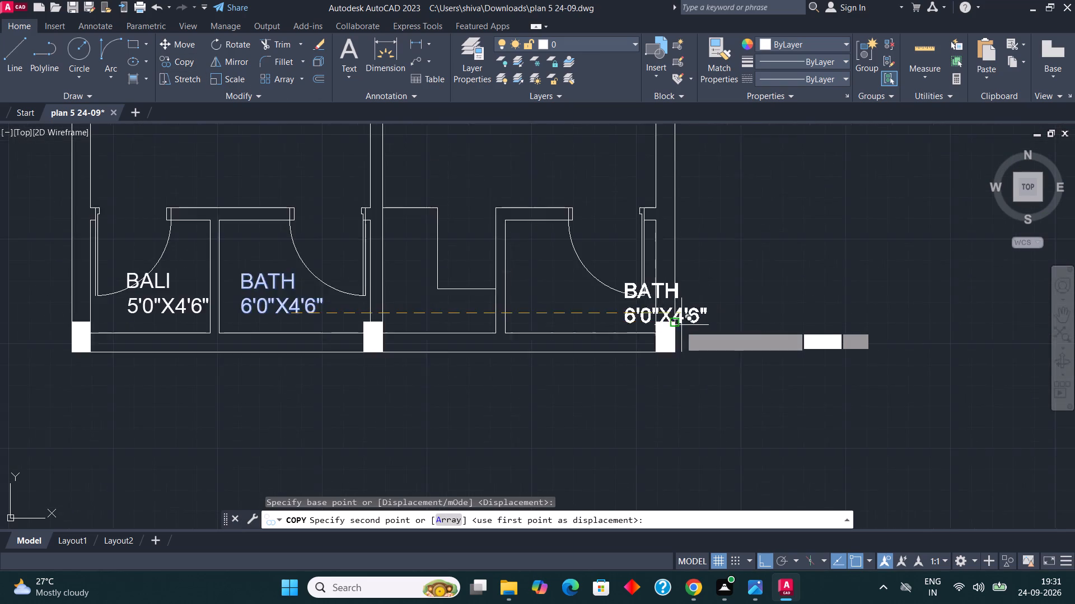
{"action": "scroll", "coordinate": [680, 325], "scroll_direction": "up", "scroll_amount": 1}
{"action": "left_click", "coordinate": [505, 346]}
{"action": "key", "text": "Escape"}
Copy the ROOM 11'6"X21'6" label from the neighbouring floor plan into the large unlabelled space right of the 11'0"X12'0" room.
{"action": "scroll", "coordinate": [644, 336], "scroll_direction": "down", "scroll_amount": 4}
{"action": "scroll", "coordinate": [655, 414], "scroll_direction": "down", "scroll_amount": 1}
{"action": "scroll", "coordinate": [652, 326], "scroll_direction": "up", "scroll_amount": 1}
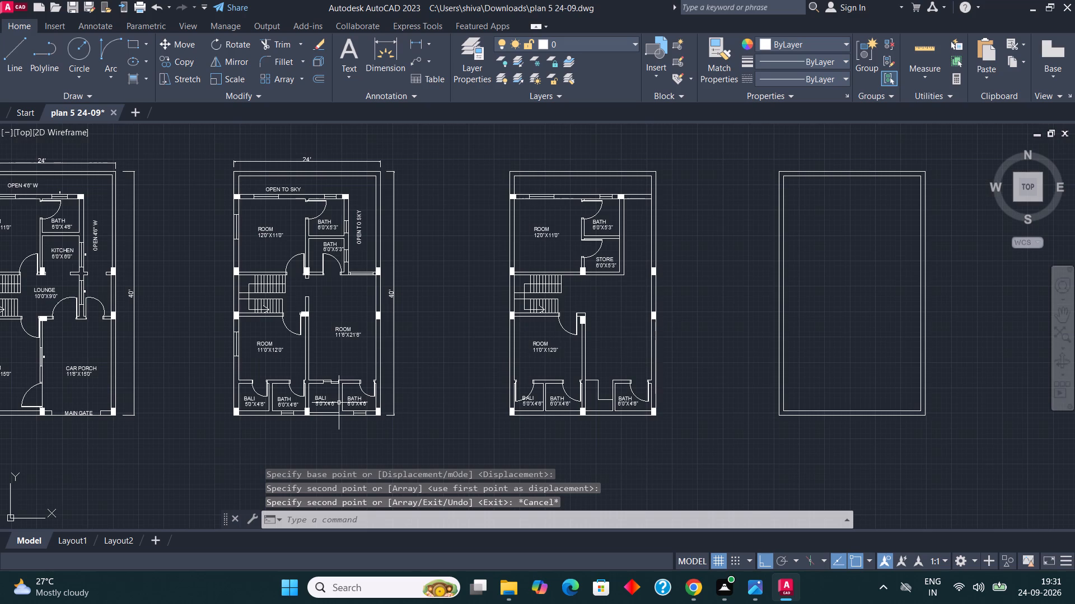
{"action": "scroll", "coordinate": [378, 322], "scroll_direction": "up", "scroll_amount": 1}
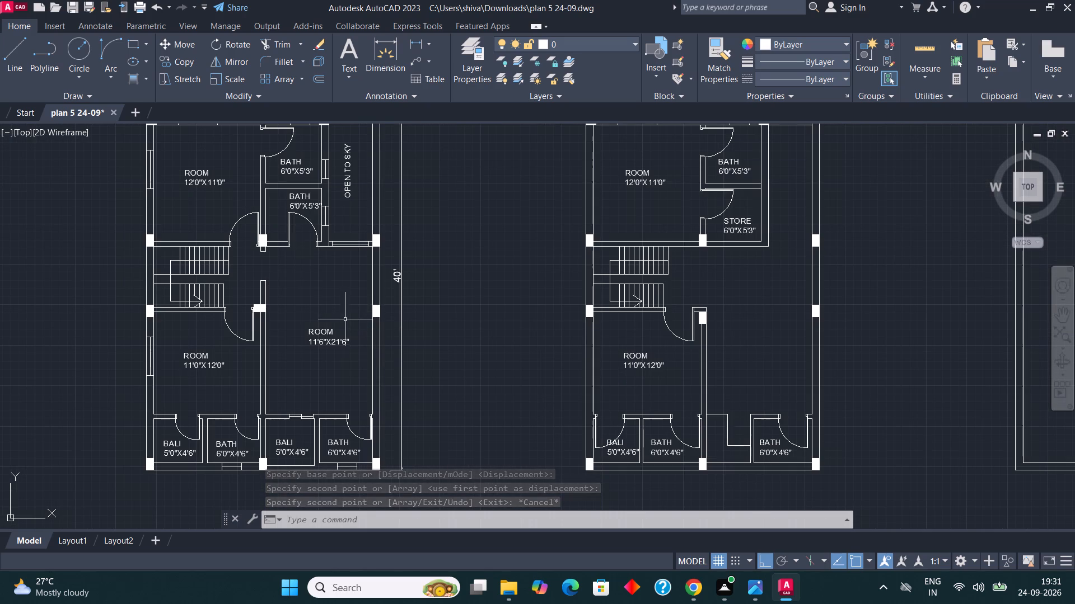
{"action": "left_click", "coordinate": [334, 333]}
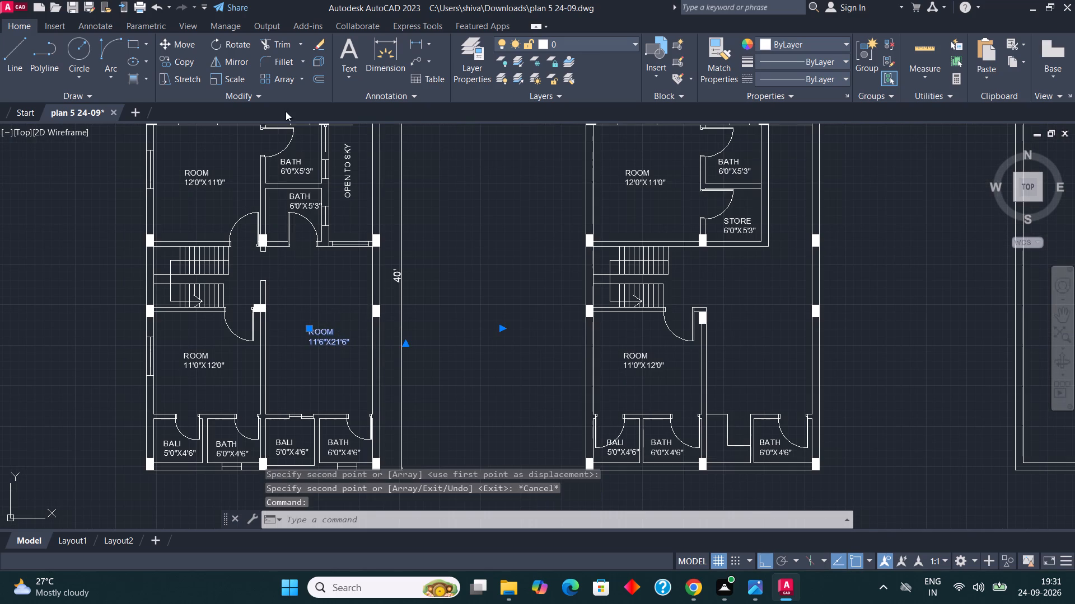
{"action": "left_click", "coordinate": [190, 65]}
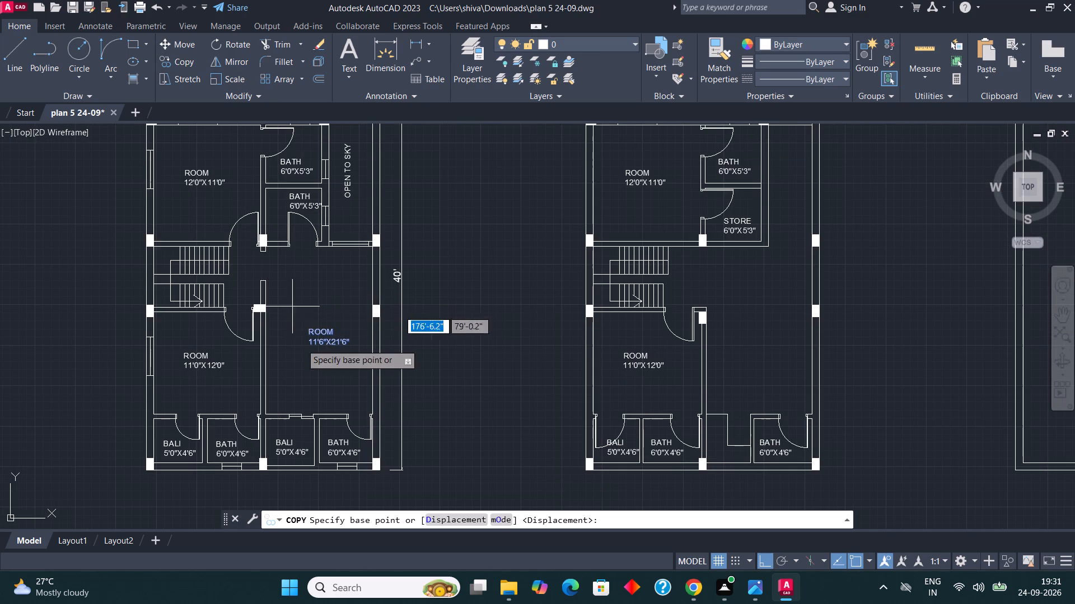
{"action": "left_click", "coordinate": [321, 352]}
{"action": "scroll", "coordinate": [676, 325], "scroll_direction": "up", "scroll_amount": 1}
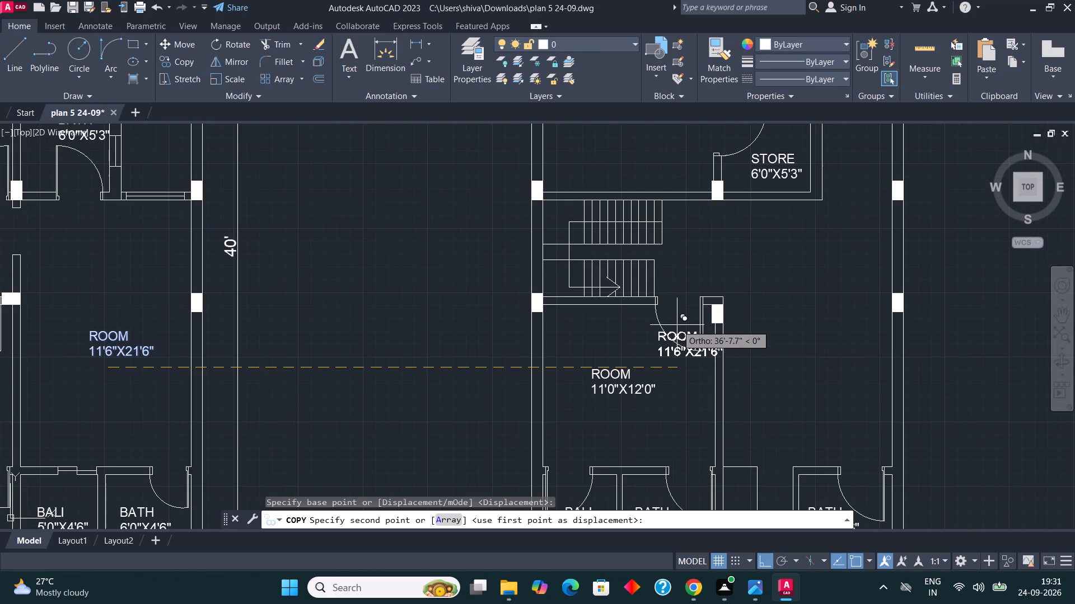
{"action": "scroll", "coordinate": [760, 323], "scroll_direction": "up", "scroll_amount": 1}
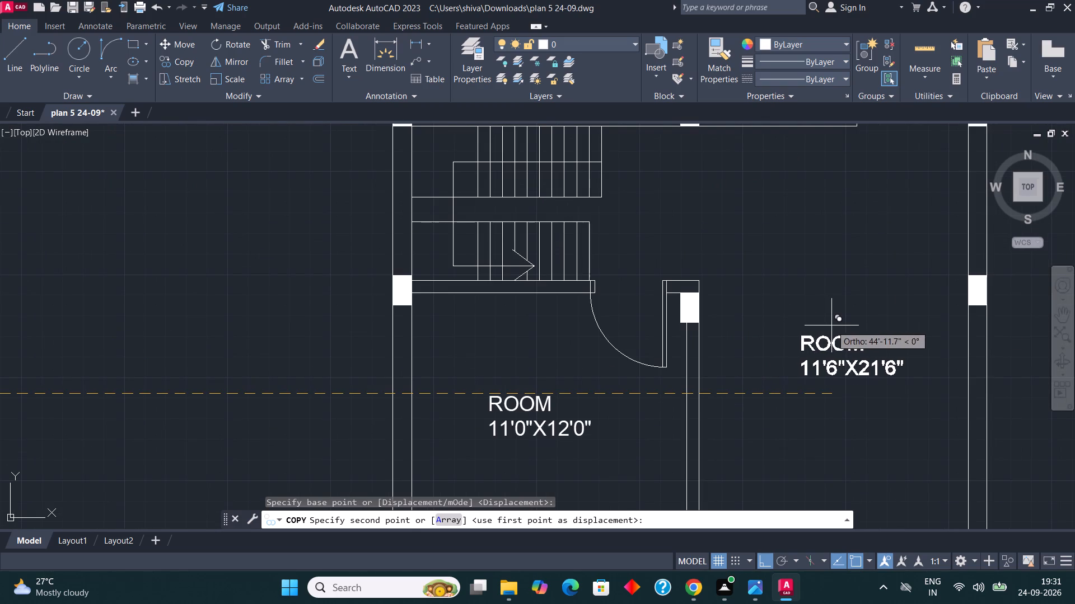
{"action": "left_click", "coordinate": [831, 325]}
{"action": "key", "text": "Escape"}
Change the copied label's room name to OPEN TERRACE above its 11'6"X21'6" size line.
{"action": "double_click", "coordinate": [835, 344]}
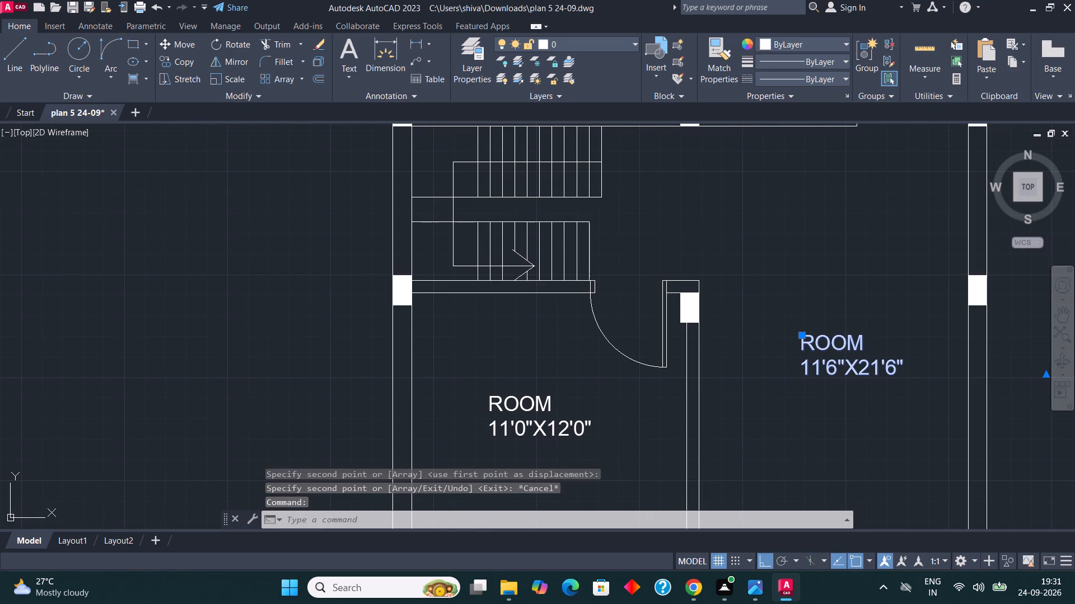
{"action": "left_click", "coordinate": [873, 342]}
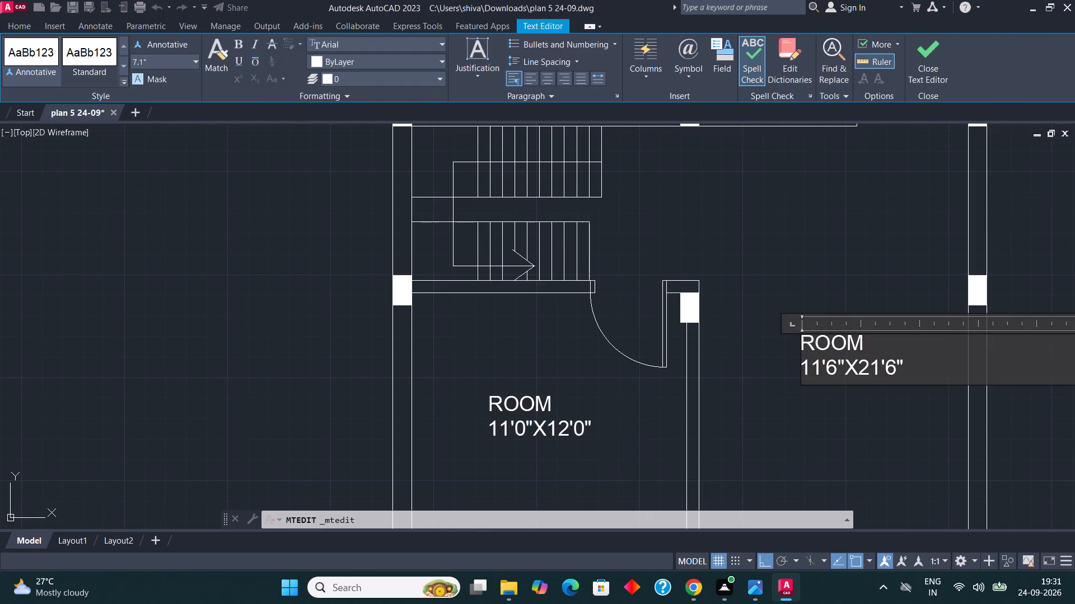
{"action": "key", "text": "BackSpace"}
{"action": "key", "text": "BackSpace"}
{"action": "key", "text": "BackSpace"}
{"action": "key", "text": "BackSpace"}
{"action": "type", "text": "OPEN TERRACE"}
{"action": "key", "text": "space"}
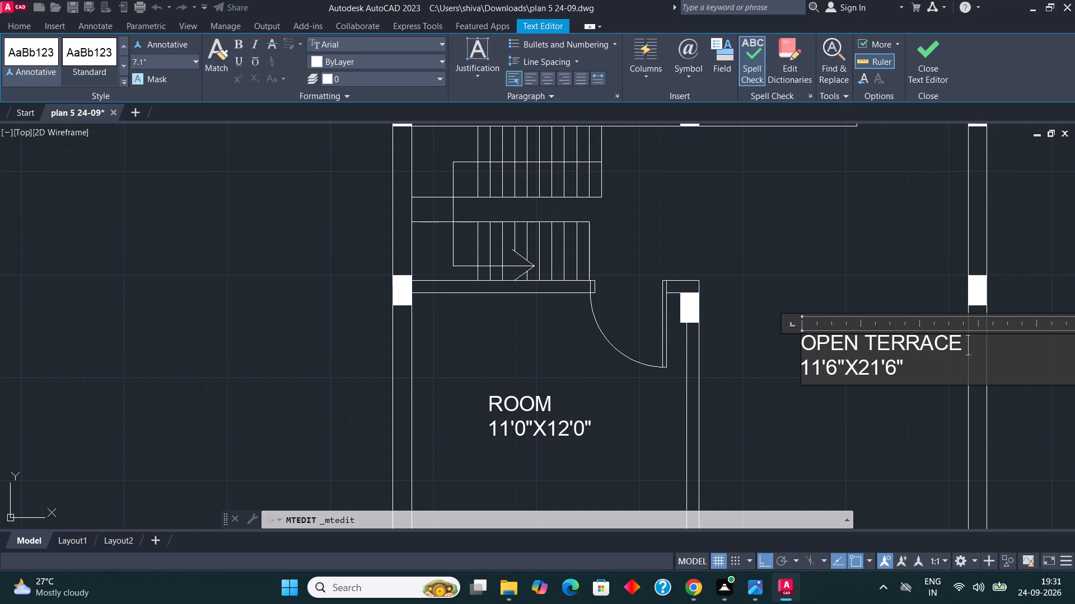
{"action": "left_click", "coordinate": [852, 410]}
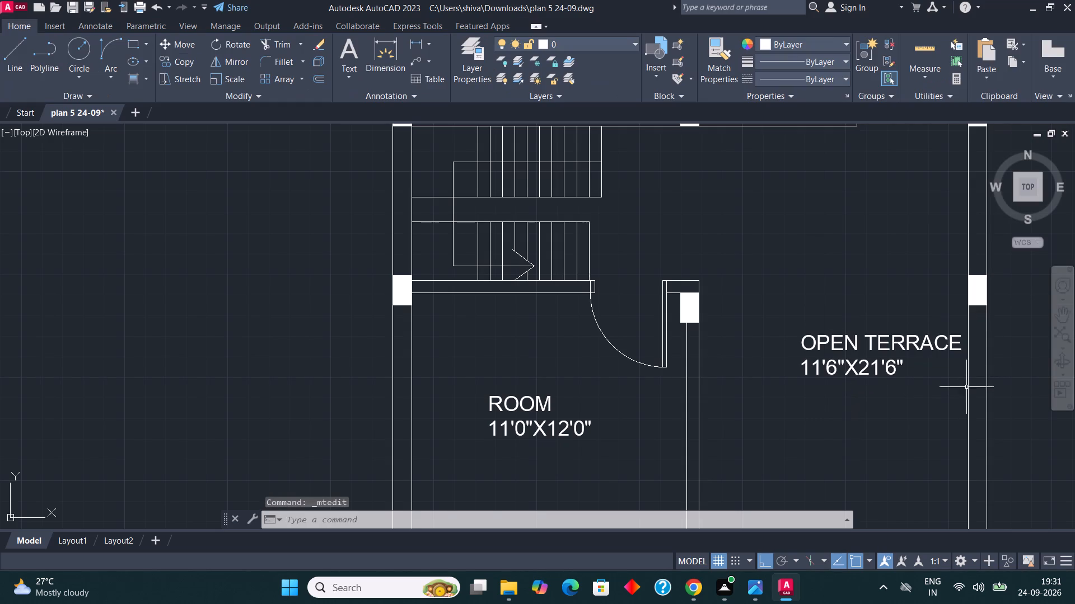
Move the OPEN TERRACE label slightly left, clear of the right outer wall.
{"action": "left_click", "coordinate": [944, 393]}
{"action": "left_click", "coordinate": [871, 334]}
{"action": "key", "text": "m"}
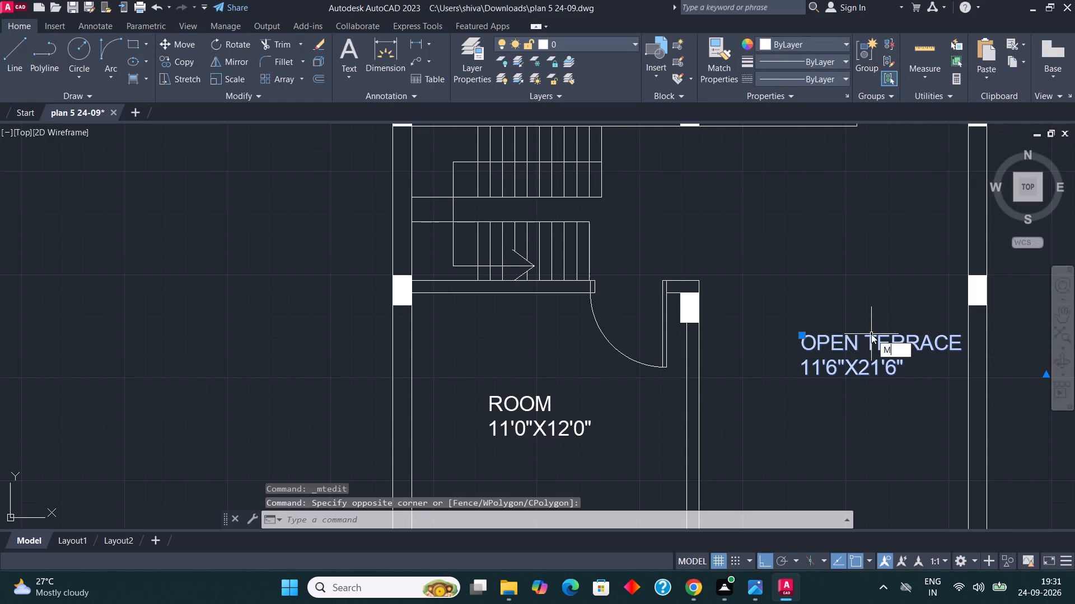
{"action": "key", "text": "Return"}
{"action": "left_click", "coordinate": [855, 370]}
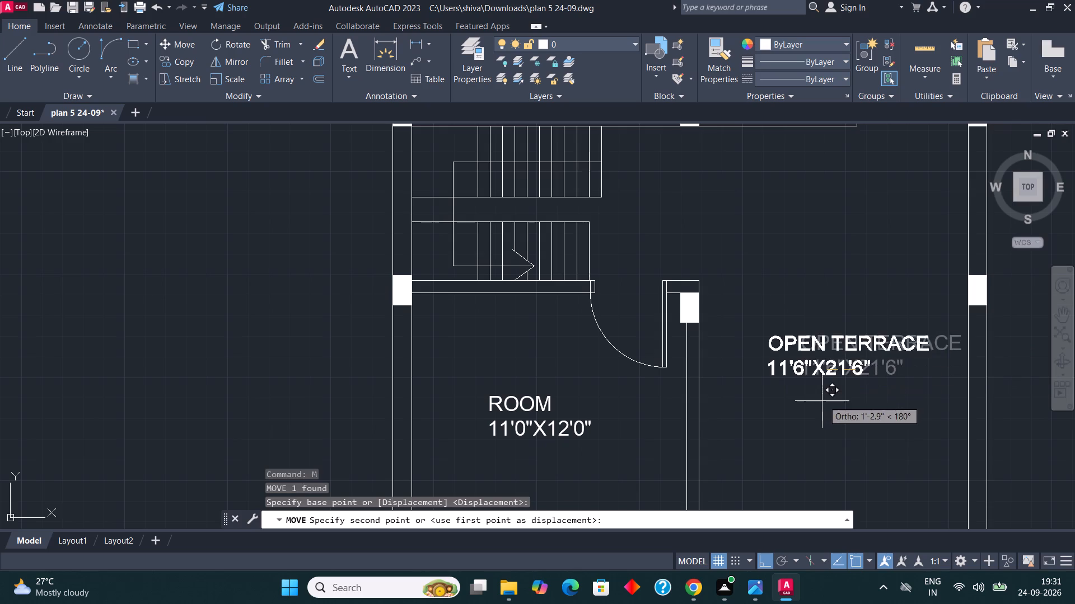
{"action": "scroll", "coordinate": [810, 400], "scroll_direction": "up", "scroll_amount": 2}
{"action": "left_click", "coordinate": [810, 400]}
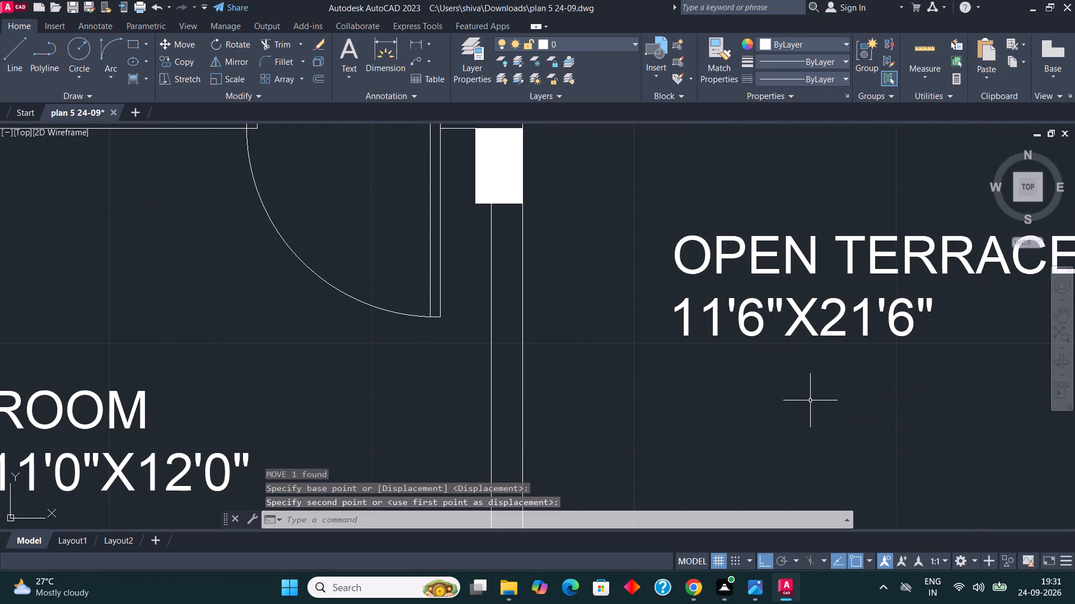
{"action": "scroll", "coordinate": [810, 400], "scroll_direction": "down", "scroll_amount": 5}
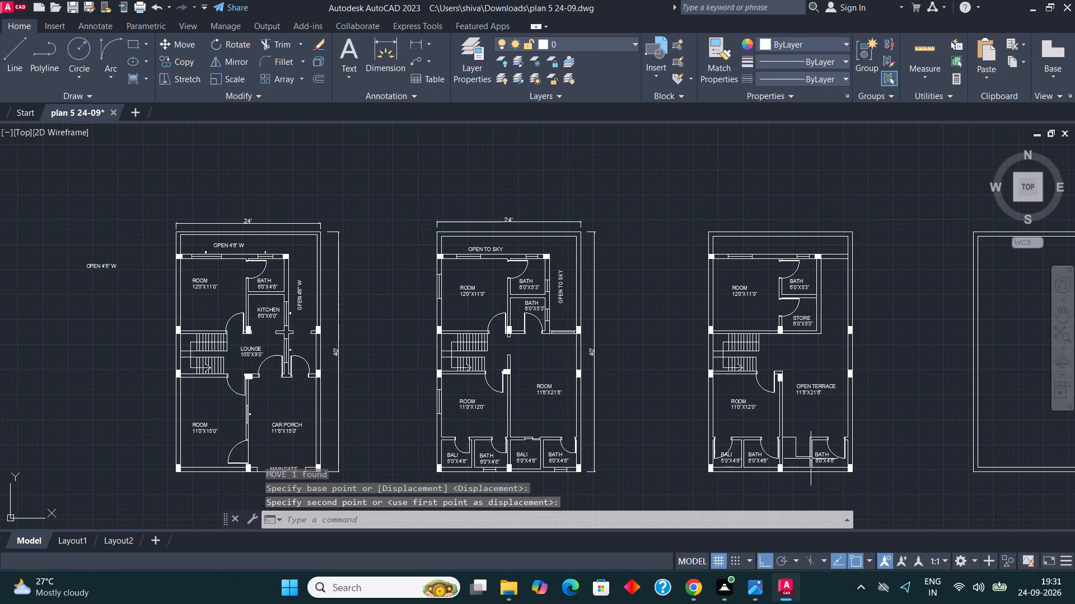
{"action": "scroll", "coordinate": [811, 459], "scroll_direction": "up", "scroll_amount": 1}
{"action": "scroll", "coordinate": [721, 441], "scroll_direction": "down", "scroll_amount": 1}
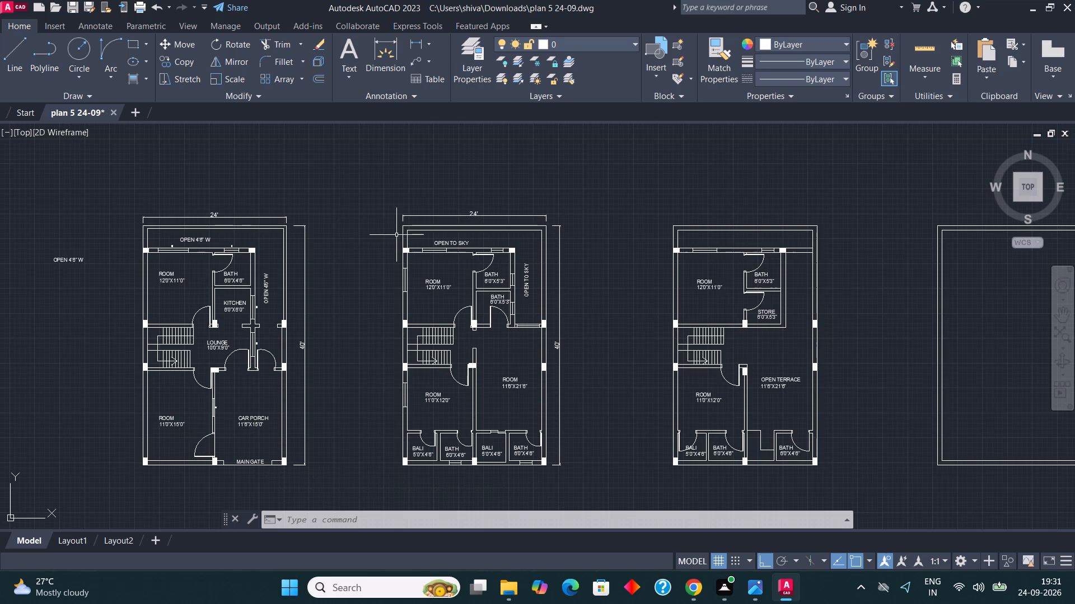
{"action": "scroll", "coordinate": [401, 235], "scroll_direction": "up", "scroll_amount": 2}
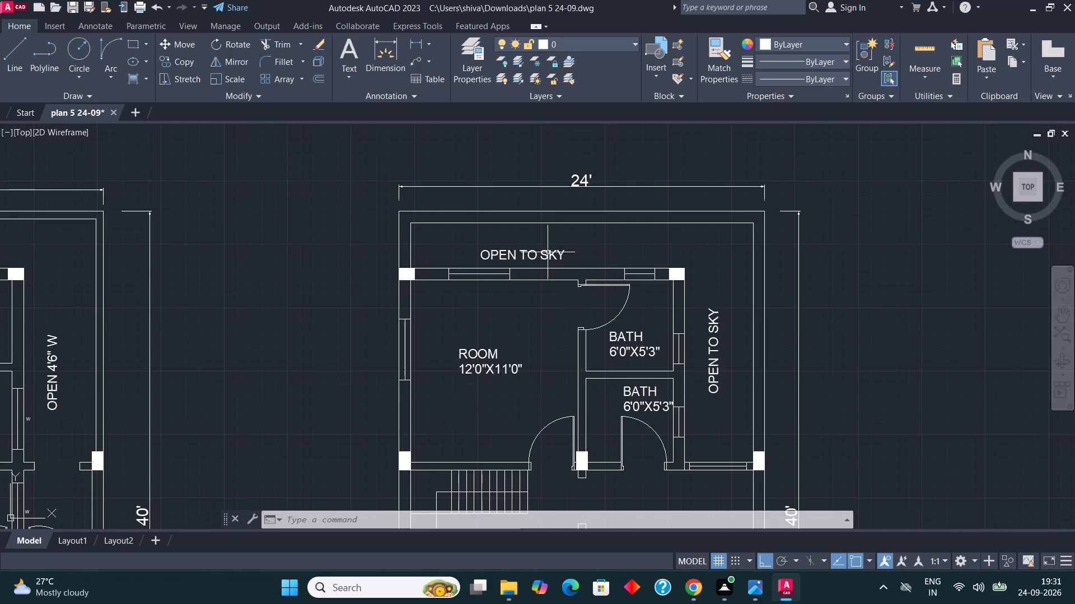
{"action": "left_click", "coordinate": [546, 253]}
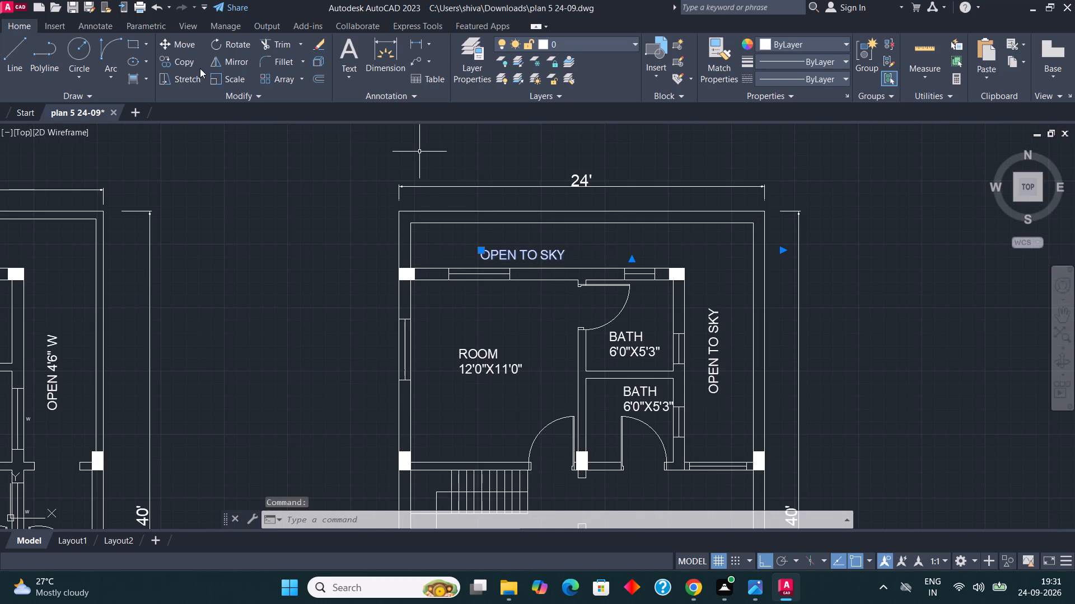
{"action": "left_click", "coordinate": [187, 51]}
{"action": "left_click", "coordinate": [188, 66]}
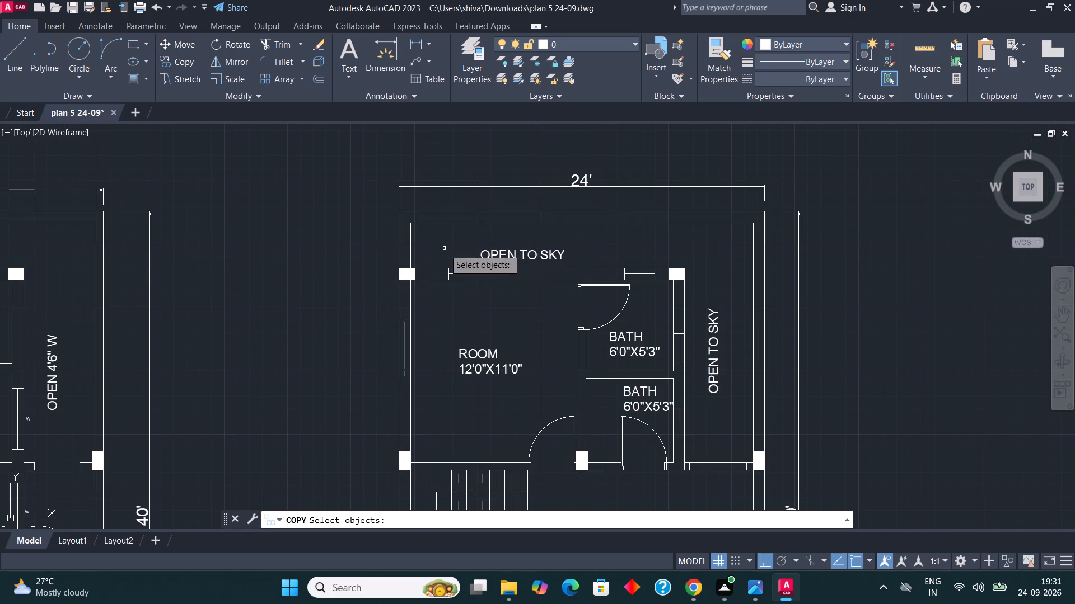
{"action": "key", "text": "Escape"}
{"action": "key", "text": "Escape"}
Copy the second plan's horizontal OPEN TO SKY label straight across into the third plan's rear strip, above the 12'0"X11'0" room.
{"action": "left_click", "coordinate": [534, 258]}
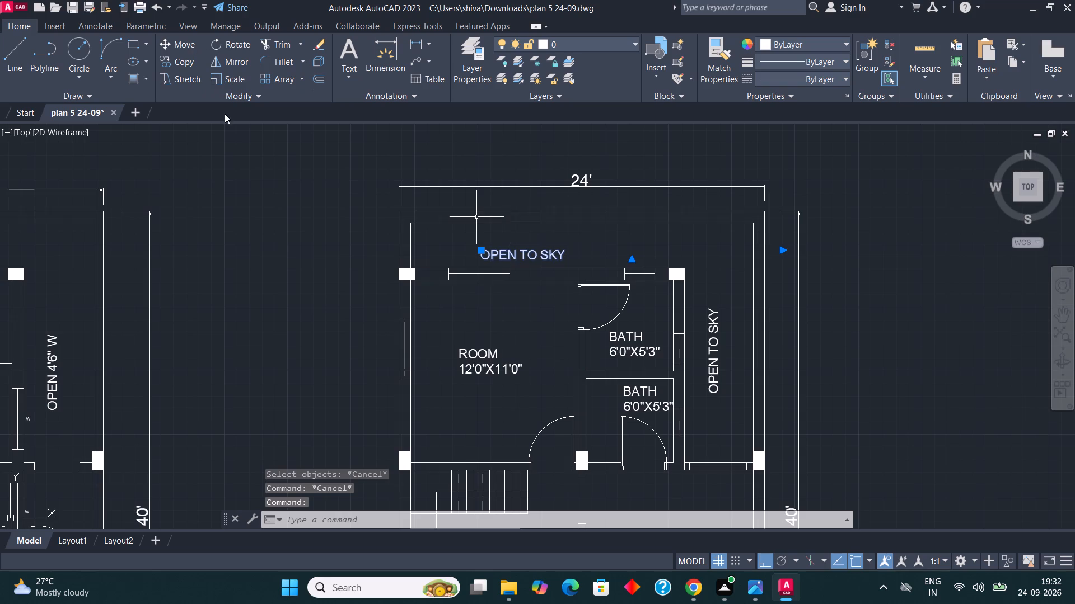
{"action": "left_click", "coordinate": [193, 67]}
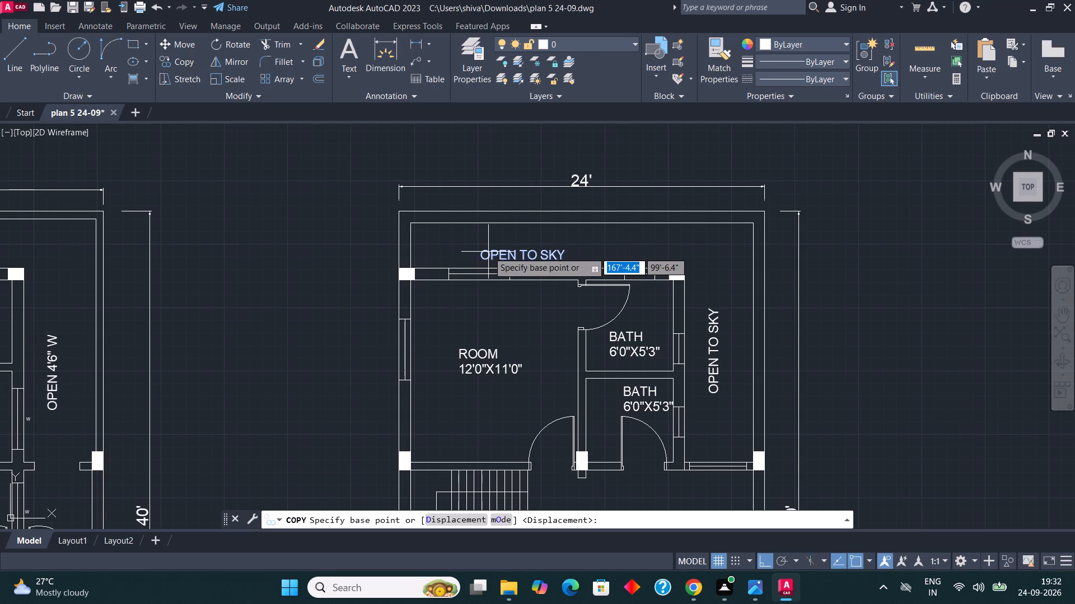
{"action": "left_click", "coordinate": [488, 252]}
{"action": "scroll", "coordinate": [329, 271], "scroll_direction": "down", "scroll_amount": 1}
{"action": "scroll", "coordinate": [793, 264], "scroll_direction": "up", "scroll_amount": 1}
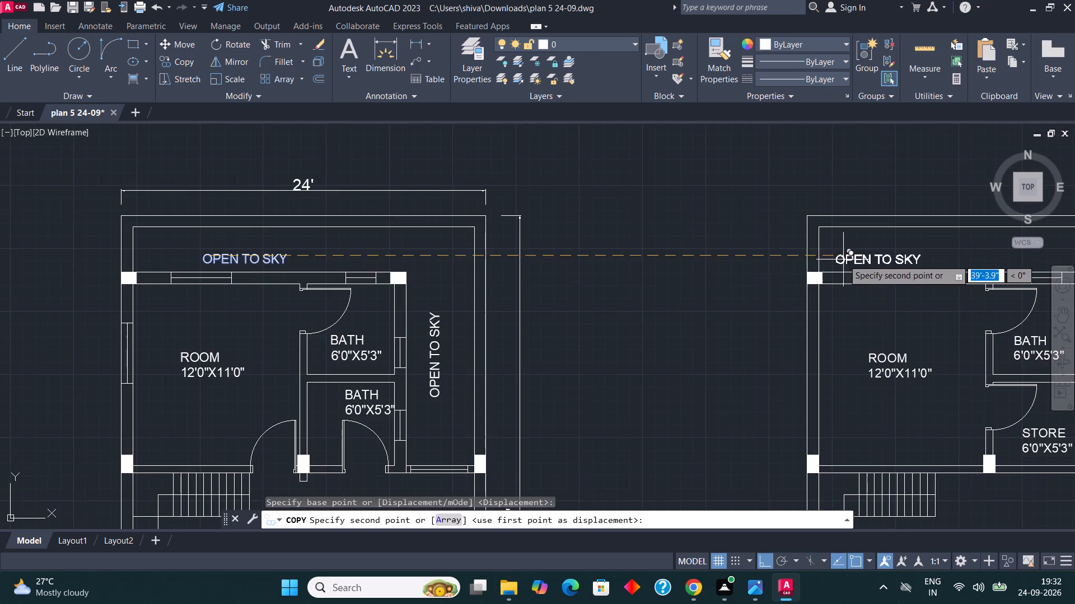
{"action": "scroll", "coordinate": [852, 259], "scroll_direction": "up", "scroll_amount": 1}
{"action": "scroll", "coordinate": [649, 265], "scroll_direction": "down", "scroll_amount": 1}
{"action": "scroll", "coordinate": [837, 250], "scroll_direction": "up", "scroll_amount": 1}
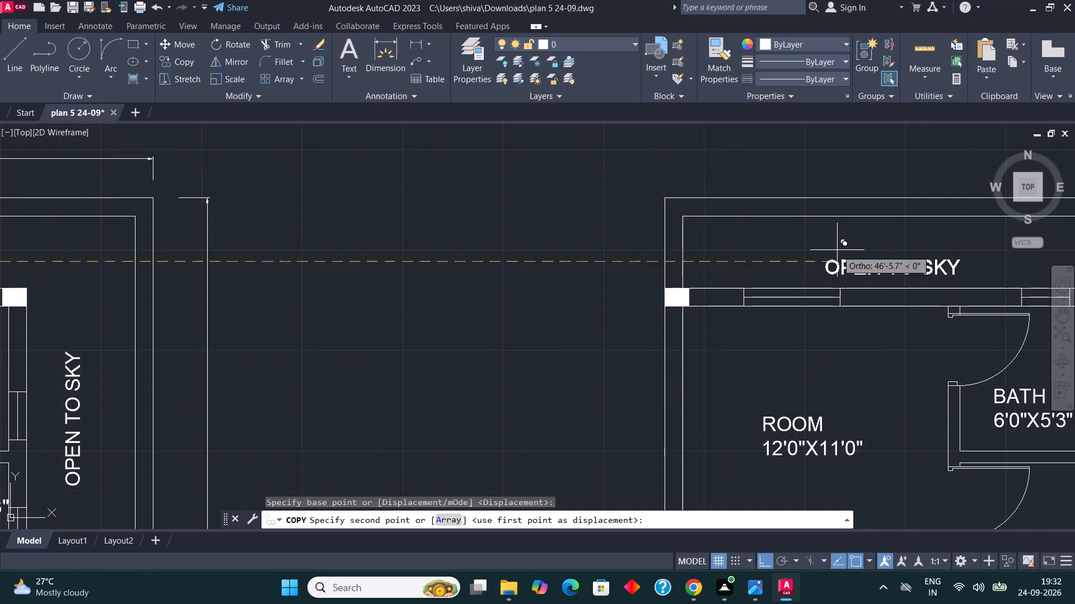
{"action": "left_click", "coordinate": [837, 250]}
{"action": "key", "text": "Escape"}
Copy the W tag from the first plan's rear room window to the rear window of the second plan's 12'0"X11'0" room, keeping it horizontally aligned.
{"action": "scroll", "coordinate": [488, 253], "scroll_direction": "down", "scroll_amount": 2}
{"action": "scroll", "coordinate": [623, 217], "scroll_direction": "down", "scroll_amount": 2}
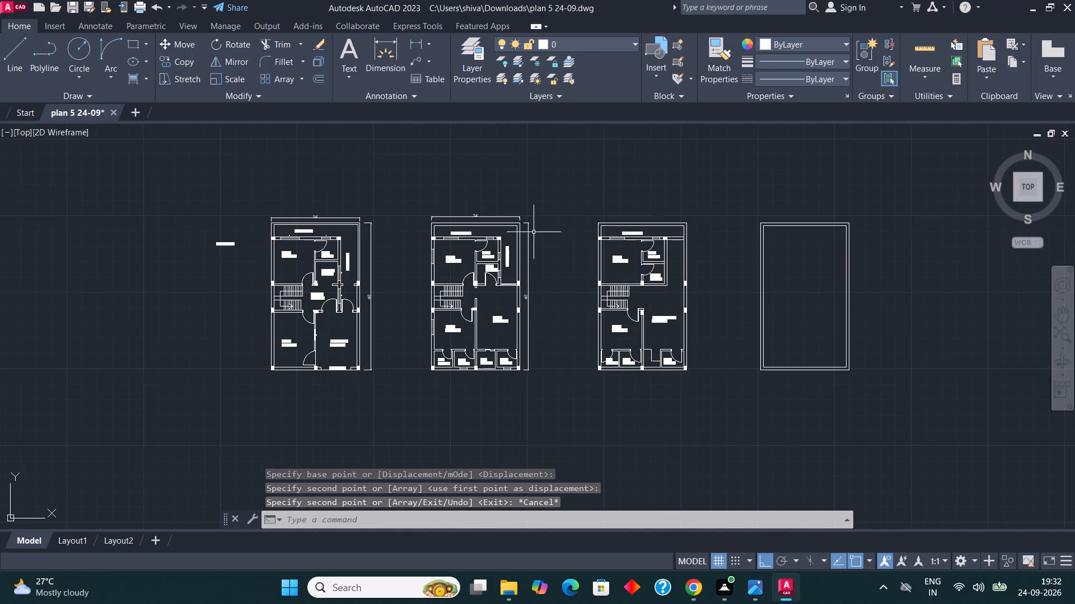
{"action": "scroll", "coordinate": [343, 245], "scroll_direction": "up", "scroll_amount": 2}
{"action": "scroll", "coordinate": [220, 224], "scroll_direction": "up", "scroll_amount": 3}
{"action": "scroll", "coordinate": [455, 229], "scroll_direction": "down", "scroll_amount": 1}
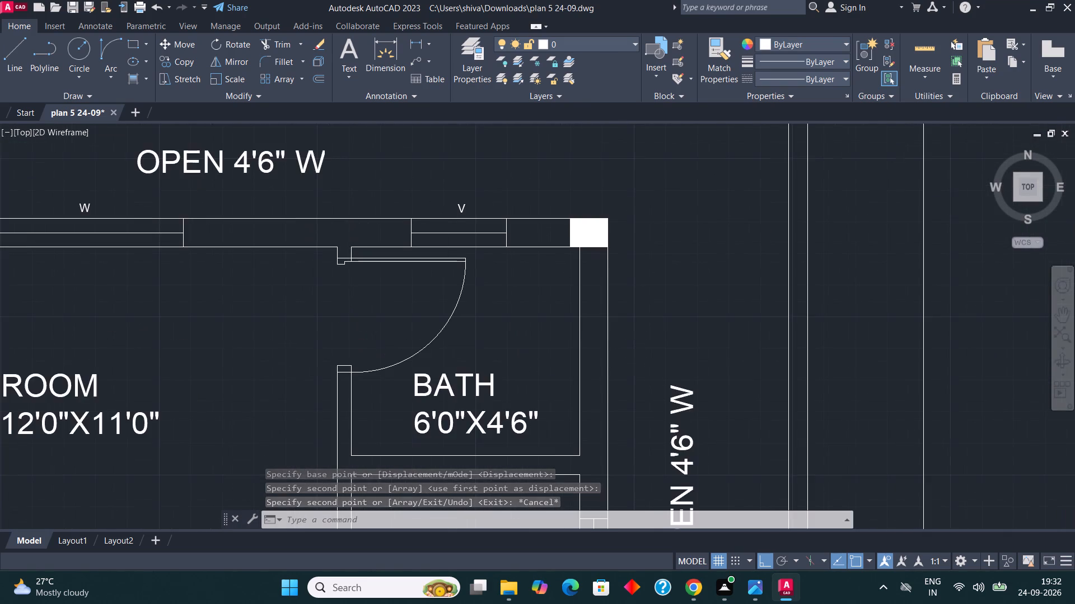
{"action": "scroll", "coordinate": [231, 238], "scroll_direction": "up", "scroll_amount": 2}
{"action": "scroll", "coordinate": [218, 191], "scroll_direction": "up", "scroll_amount": 1}
{"action": "left_click", "coordinate": [218, 191]}
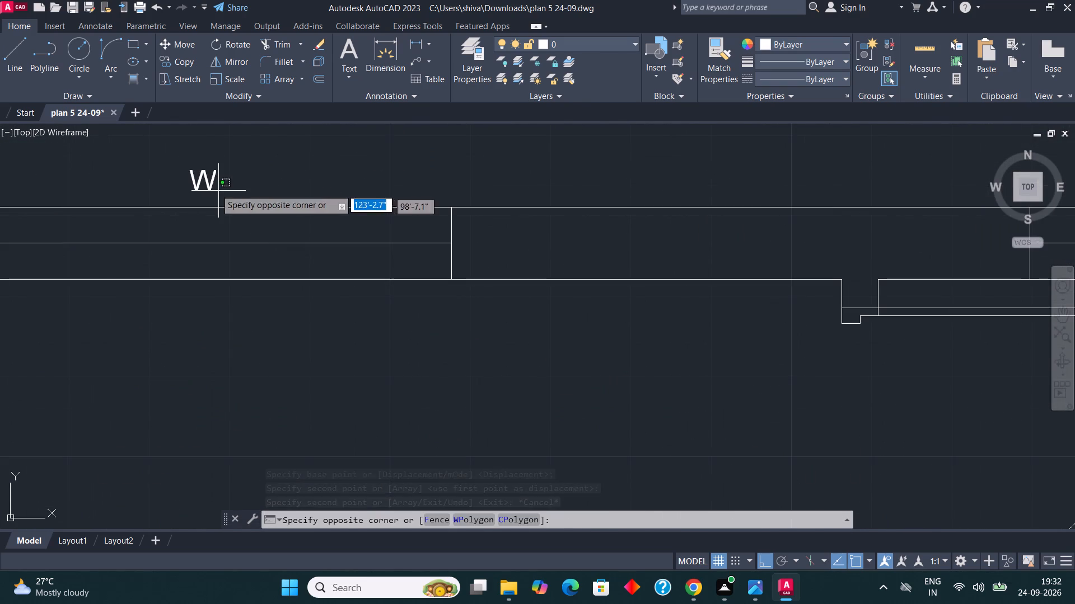
{"action": "left_click", "coordinate": [164, 175]}
{"action": "left_click", "coordinate": [189, 57]}
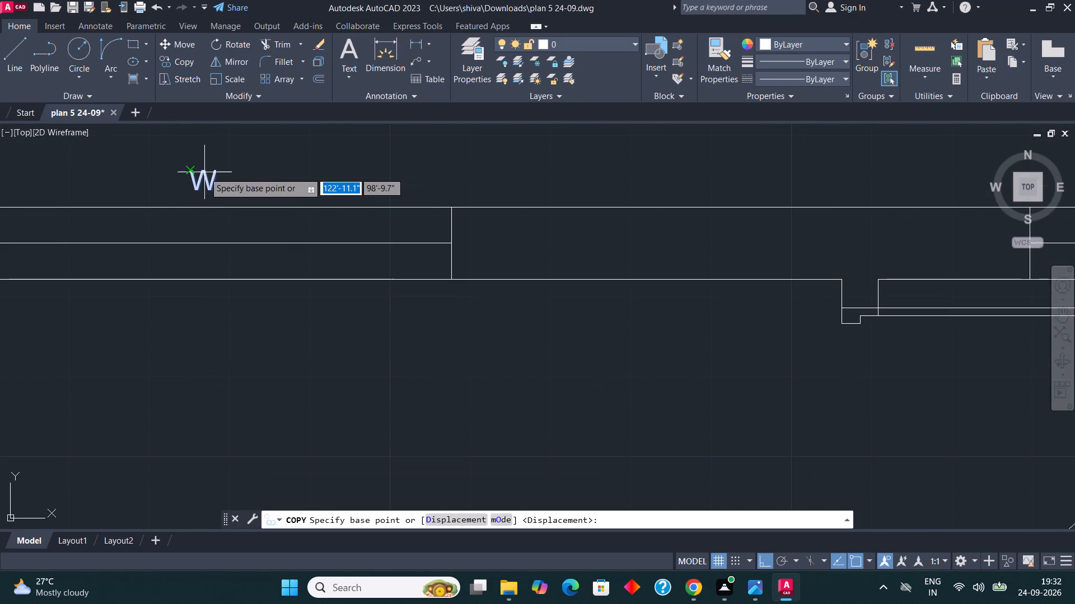
{"action": "left_click", "coordinate": [204, 172]}
{"action": "scroll", "coordinate": [137, 259], "scroll_direction": "down", "scroll_amount": 6}
{"action": "scroll", "coordinate": [562, 264], "scroll_direction": "up", "scroll_amount": 2}
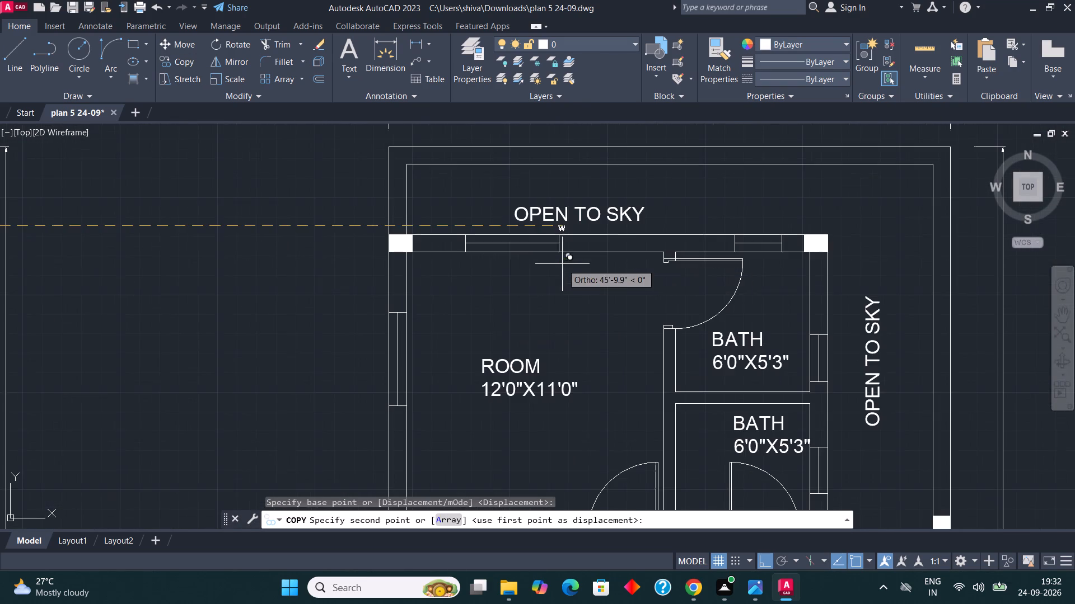
{"action": "scroll", "coordinate": [548, 249], "scroll_direction": "up", "scroll_amount": 2}
{"action": "scroll", "coordinate": [499, 204], "scroll_direction": "up", "scroll_amount": 1}
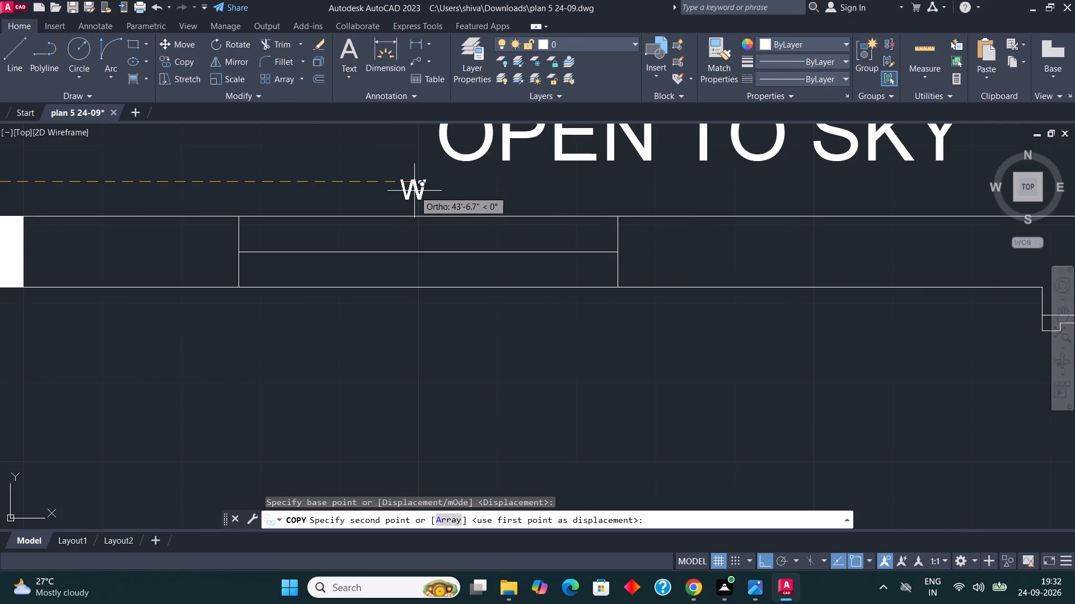
{"action": "left_click", "coordinate": [415, 191]}
With Ortho off, place further W copies outside the left-wall windows of the second plan's 12'0"X11'0" and 11'0"X12'0" rooms.
{"action": "scroll", "coordinate": [408, 240], "scroll_direction": "down", "scroll_amount": 3}
{"action": "key", "text": "F8"}
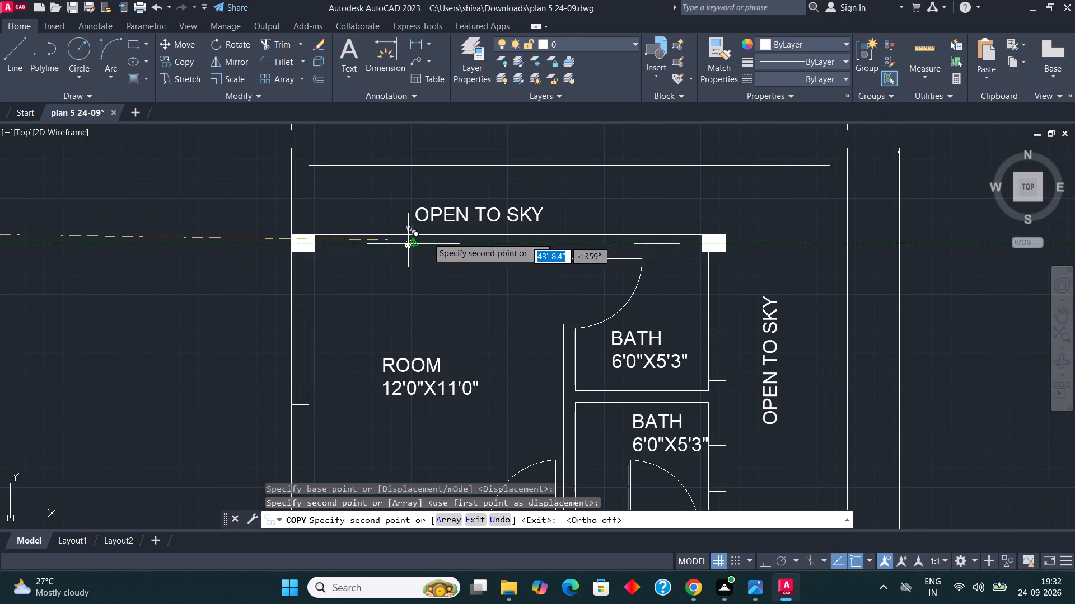
{"action": "scroll", "coordinate": [508, 194], "scroll_direction": "down", "scroll_amount": 2}
{"action": "scroll", "coordinate": [403, 266], "scroll_direction": "up", "scroll_amount": 3}
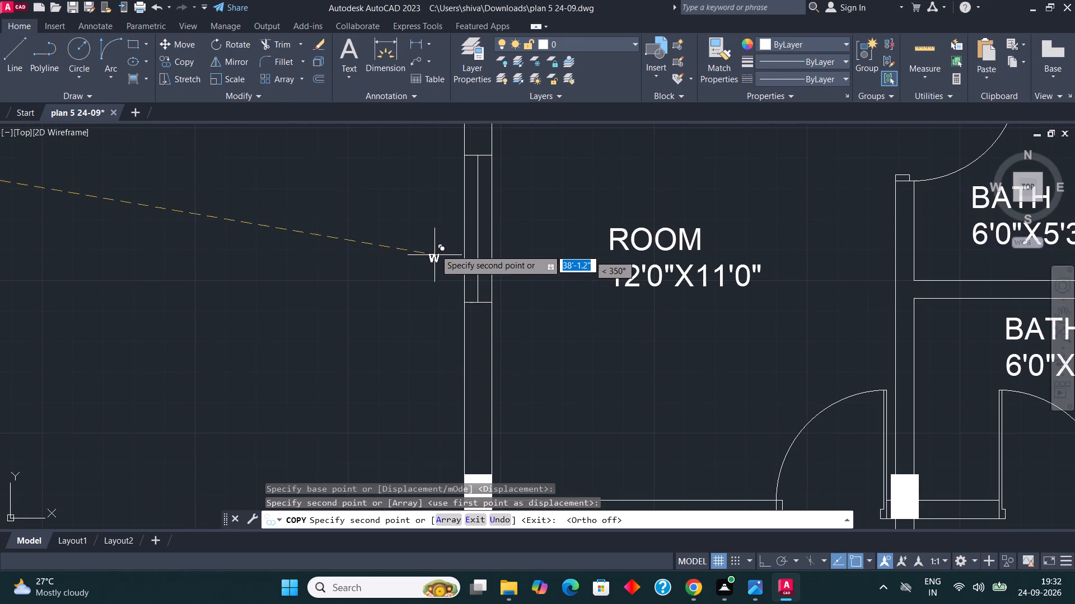
{"action": "left_click", "coordinate": [448, 234]}
{"action": "scroll", "coordinate": [468, 195], "scroll_direction": "down", "scroll_amount": 2}
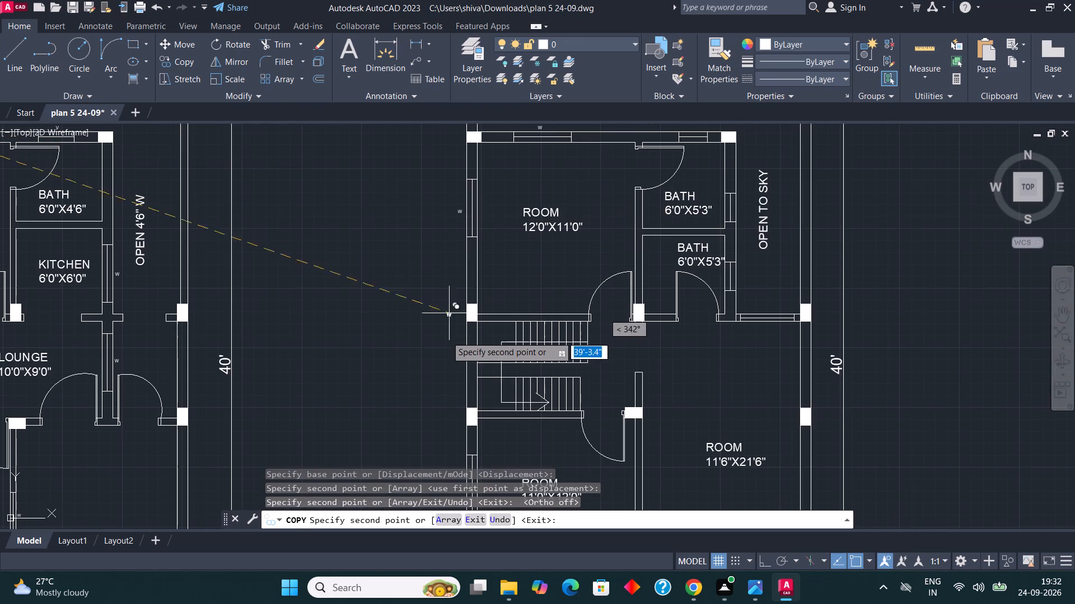
{"action": "scroll", "coordinate": [429, 363], "scroll_direction": "down", "scroll_amount": 2}
{"action": "scroll", "coordinate": [445, 419], "scroll_direction": "up", "scroll_amount": 2}
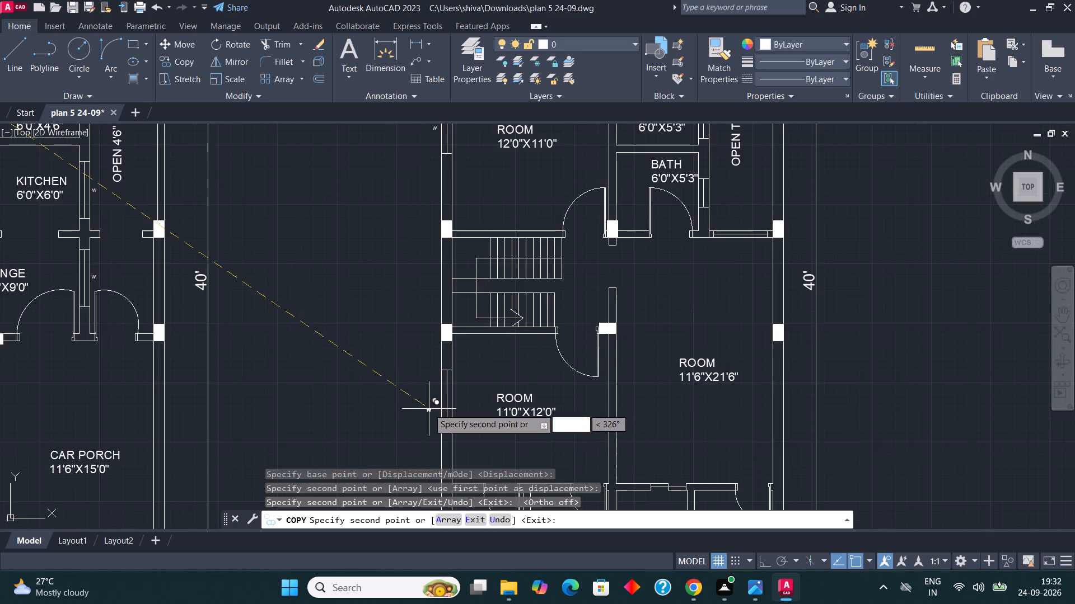
{"action": "scroll", "coordinate": [428, 407], "scroll_direction": "up", "scroll_amount": 3}
{"action": "left_click", "coordinate": [457, 381]}
Inspect the front and rear bath openings of the second plan for further window tag positions, and end the W copying.
{"action": "scroll", "coordinate": [439, 224], "scroll_direction": "down", "scroll_amount": 3}
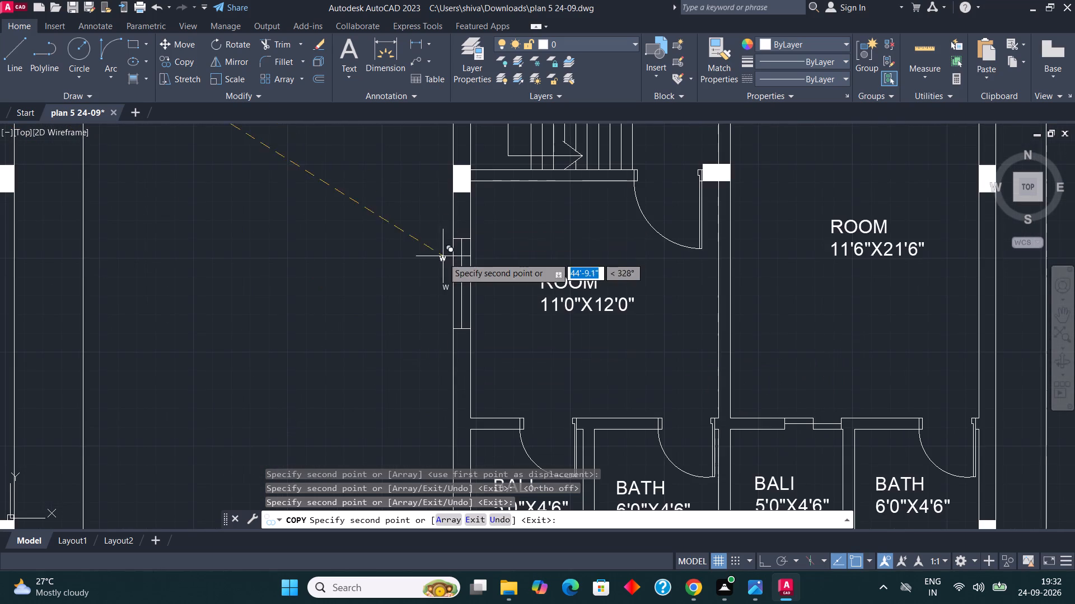
{"action": "scroll", "coordinate": [443, 257], "scroll_direction": "down", "scroll_amount": 3}
{"action": "scroll", "coordinate": [438, 348], "scroll_direction": "up", "scroll_amount": 1}
{"action": "scroll", "coordinate": [543, 385], "scroll_direction": "up", "scroll_amount": 2}
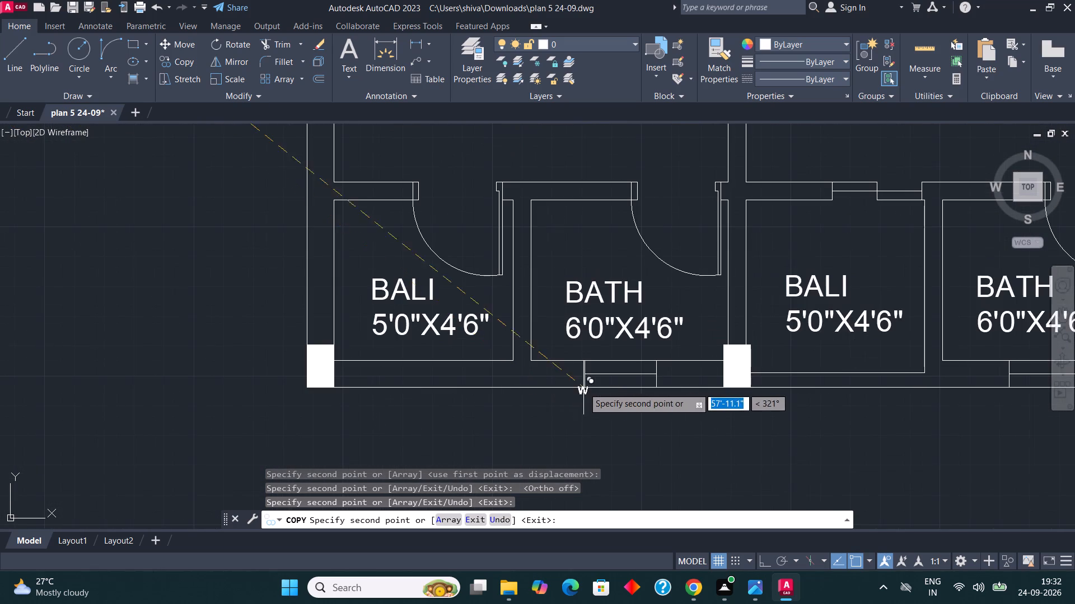
{"action": "scroll", "coordinate": [504, 426], "scroll_direction": "down", "scroll_amount": 1}
{"action": "scroll", "coordinate": [793, 404], "scroll_direction": "up", "scroll_amount": 2}
{"action": "scroll", "coordinate": [656, 461], "scroll_direction": "down", "scroll_amount": 3}
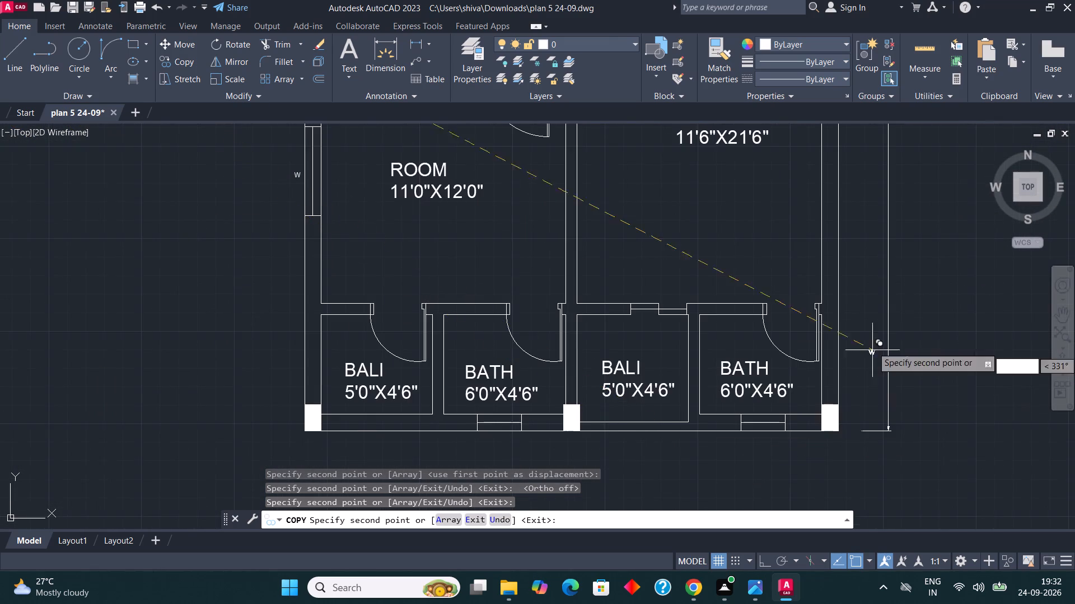
{"action": "scroll", "coordinate": [836, 390], "scroll_direction": "down", "scroll_amount": 2}
{"action": "scroll", "coordinate": [836, 249], "scroll_direction": "up", "scroll_amount": 2}
{"action": "scroll", "coordinate": [715, 419], "scroll_direction": "down", "scroll_amount": 2}
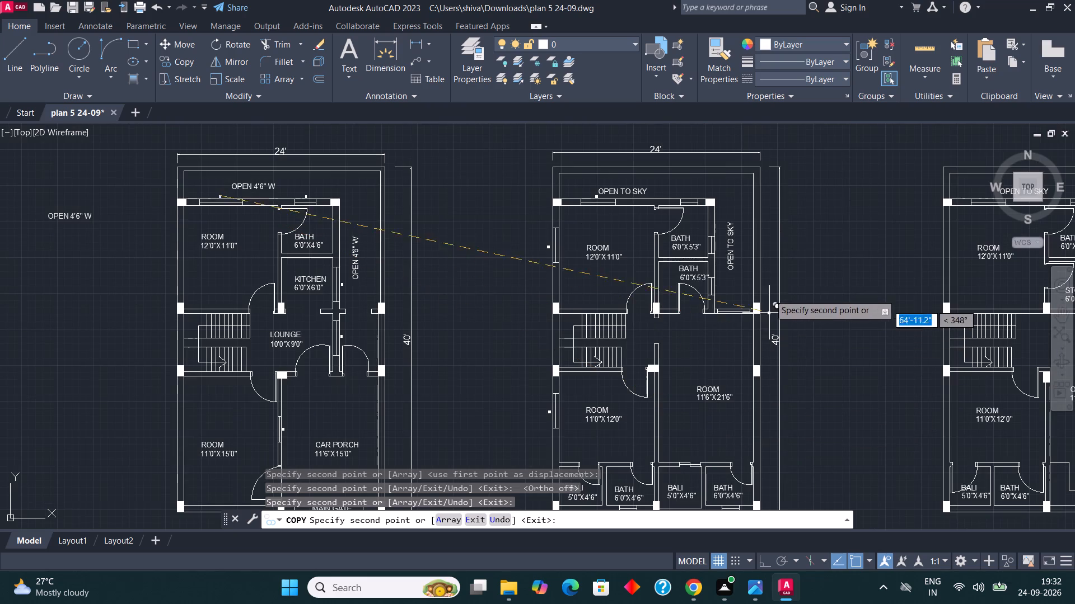
{"action": "scroll", "coordinate": [717, 251], "scroll_direction": "up", "scroll_amount": 2}
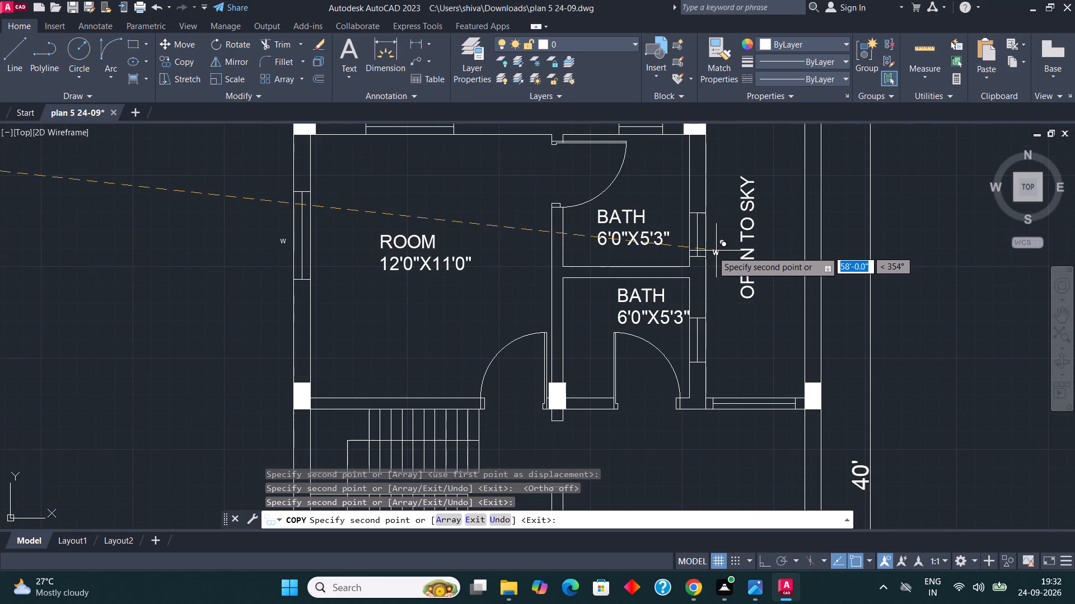
{"action": "scroll", "coordinate": [700, 287], "scroll_direction": "up", "scroll_amount": 1}
{"action": "scroll", "coordinate": [731, 388], "scroll_direction": "down", "scroll_amount": 1}
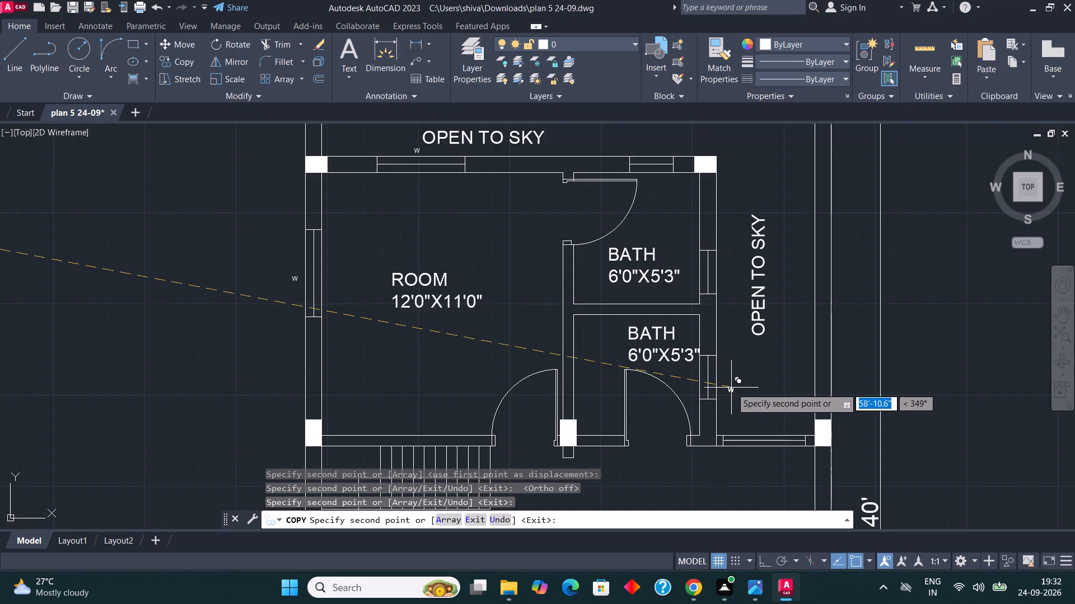
{"action": "scroll", "coordinate": [731, 380], "scroll_direction": "up", "scroll_amount": 1}
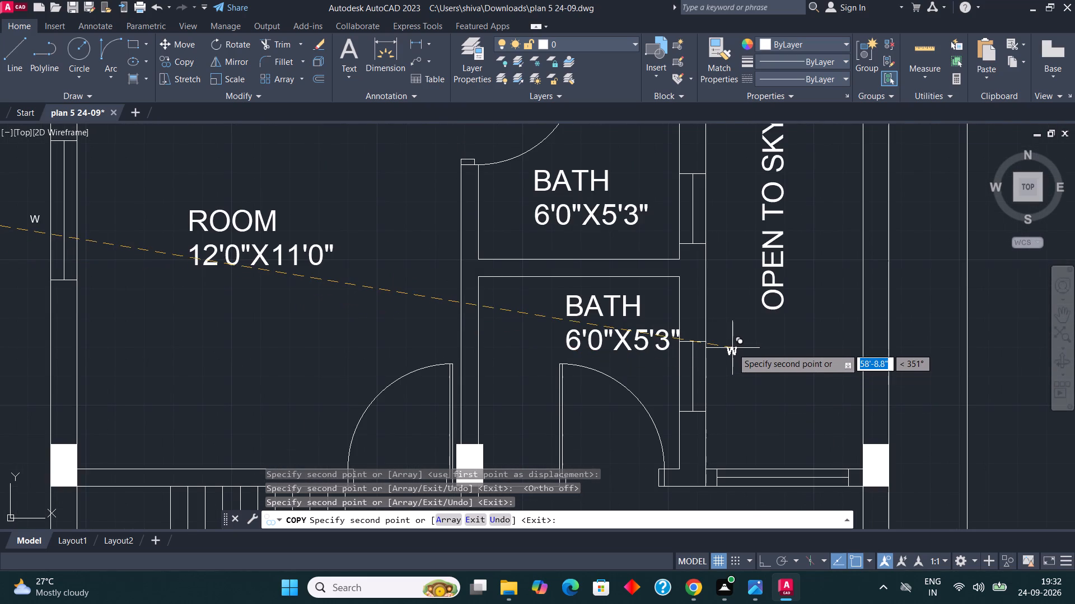
{"action": "scroll", "coordinate": [732, 348], "scroll_direction": "up", "scroll_amount": 1}
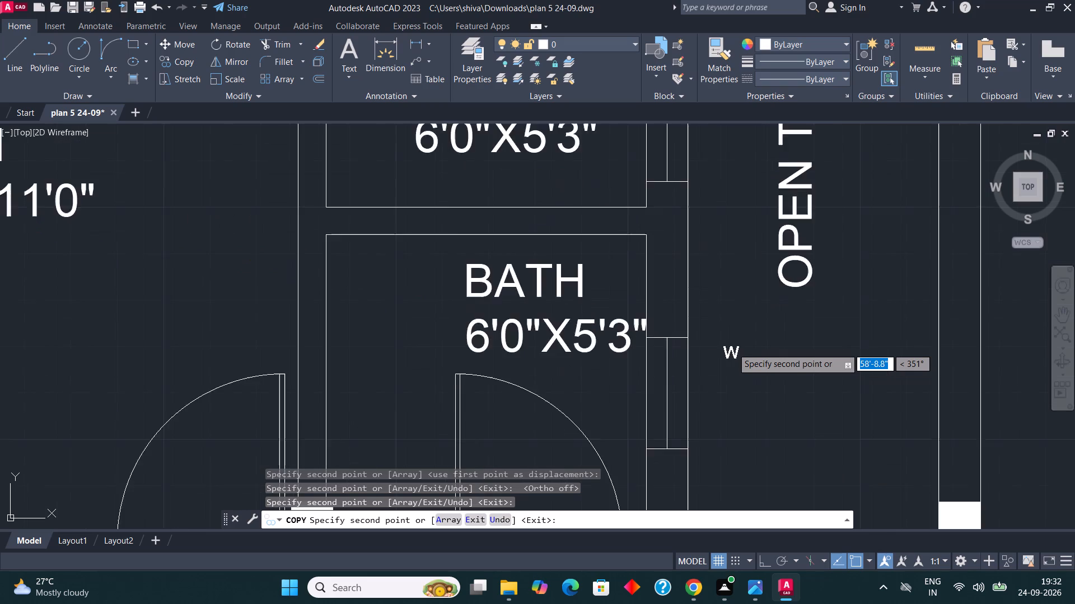
{"action": "scroll", "coordinate": [732, 348], "scroll_direction": "up", "scroll_amount": 1}
{"action": "scroll", "coordinate": [730, 348], "scroll_direction": "down", "scroll_amount": 5}
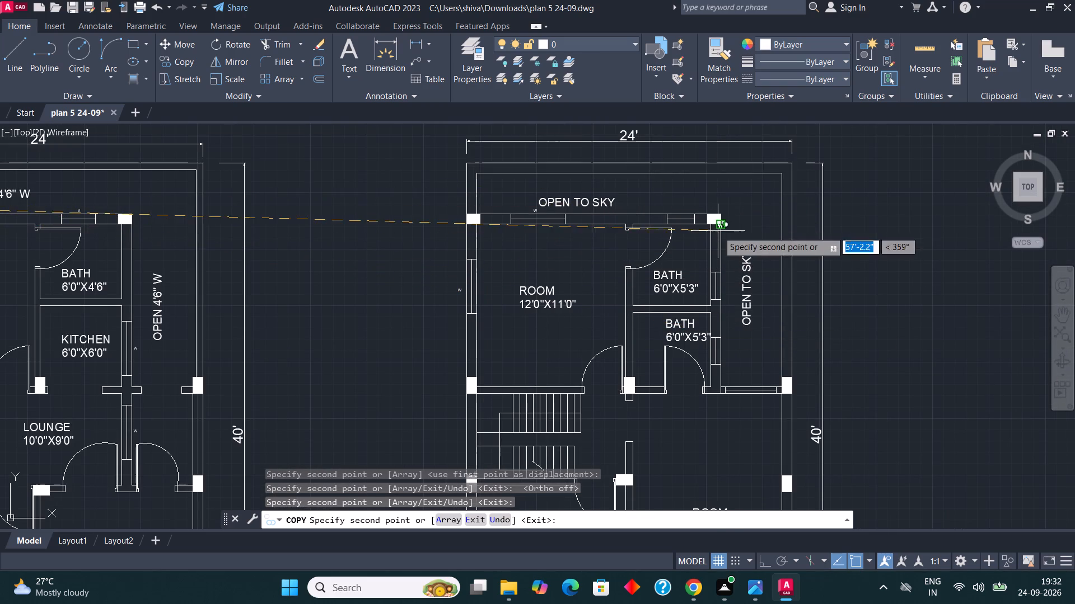
{"action": "key", "text": "Escape"}
{"action": "key", "text": "Escape"}
Copy the V tag from the first plan's rear bath opening to the rear-wall opening of the second plan's upper 6'0"X5'3" bath.
{"action": "scroll", "coordinate": [831, 235], "scroll_direction": "down", "scroll_amount": 1}
{"action": "scroll", "coordinate": [287, 229], "scroll_direction": "up", "scroll_amount": 1}
{"action": "scroll", "coordinate": [421, 209], "scroll_direction": "up", "scroll_amount": 5}
{"action": "left_click", "coordinate": [371, 235]}
{"action": "left_click", "coordinate": [311, 207]}
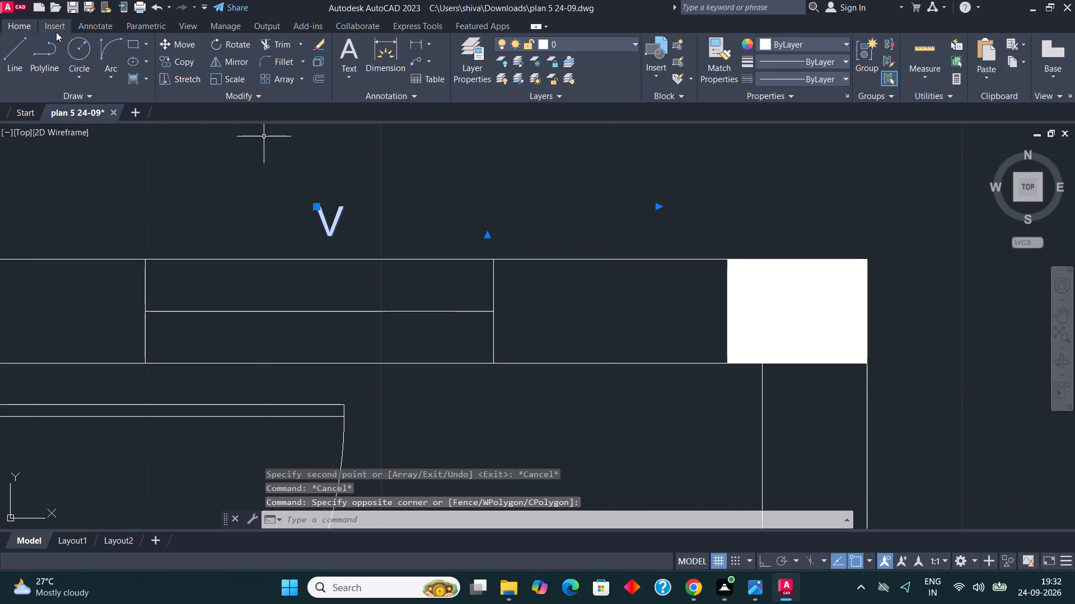
{"action": "left_click", "coordinate": [186, 68]}
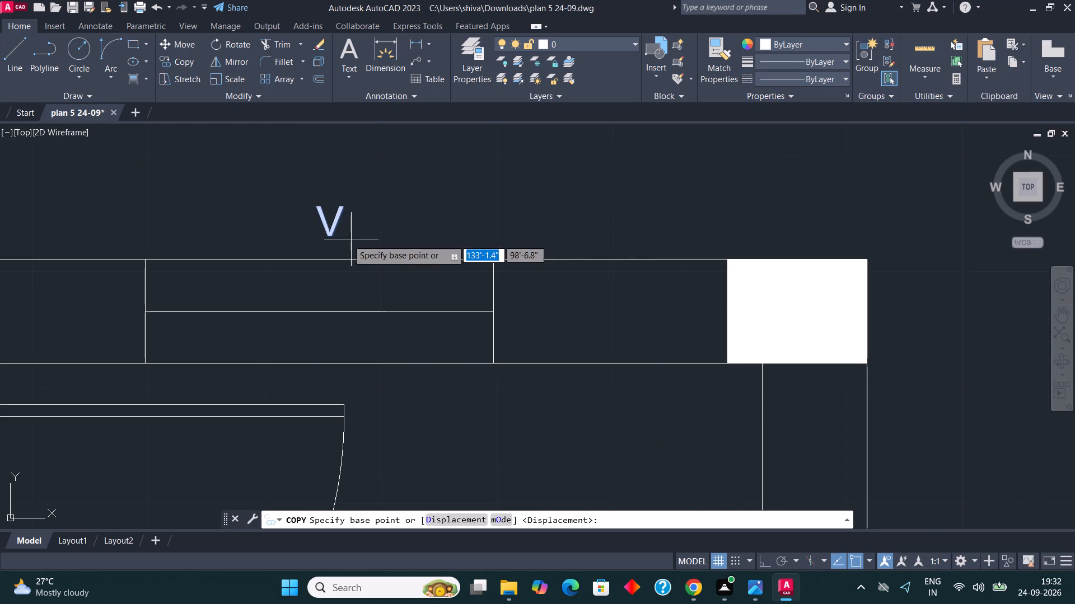
{"action": "left_click", "coordinate": [321, 220]}
{"action": "scroll", "coordinate": [311, 220], "scroll_direction": "down", "scroll_amount": 3}
{"action": "scroll", "coordinate": [303, 306], "scroll_direction": "down", "scroll_amount": 2}
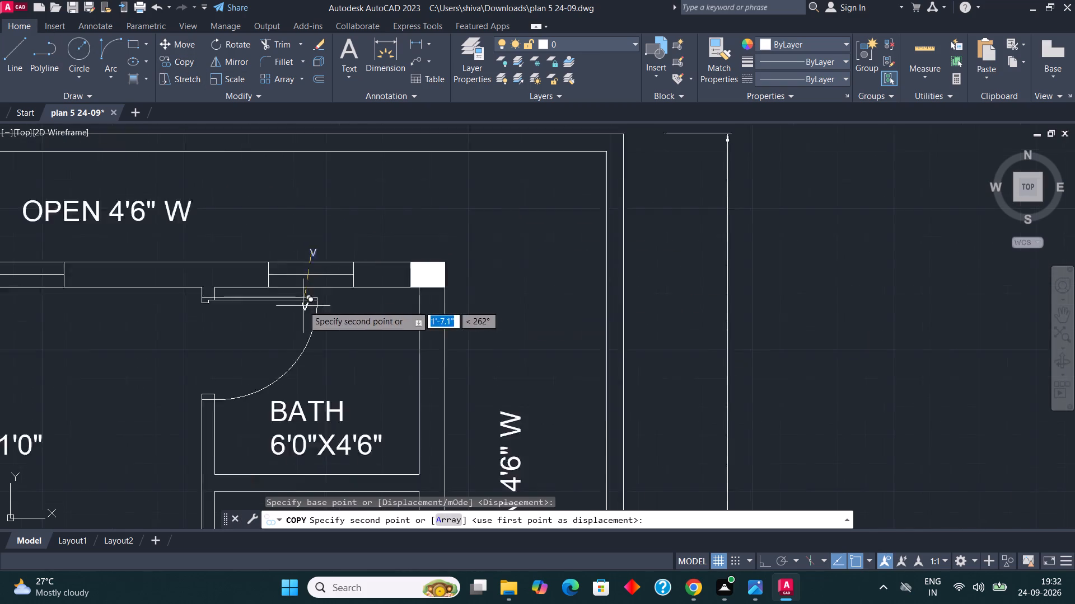
{"action": "scroll", "coordinate": [394, 247], "scroll_direction": "down", "scroll_amount": 2}
{"action": "scroll", "coordinate": [690, 251], "scroll_direction": "up", "scroll_amount": 1}
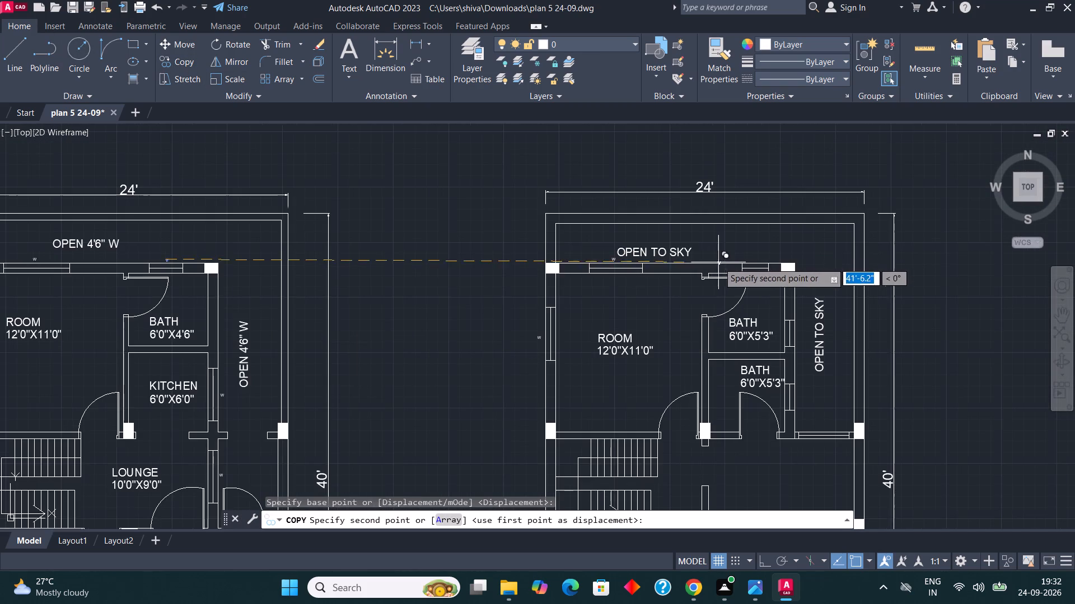
{"action": "scroll", "coordinate": [749, 262], "scroll_direction": "up", "scroll_amount": 3}
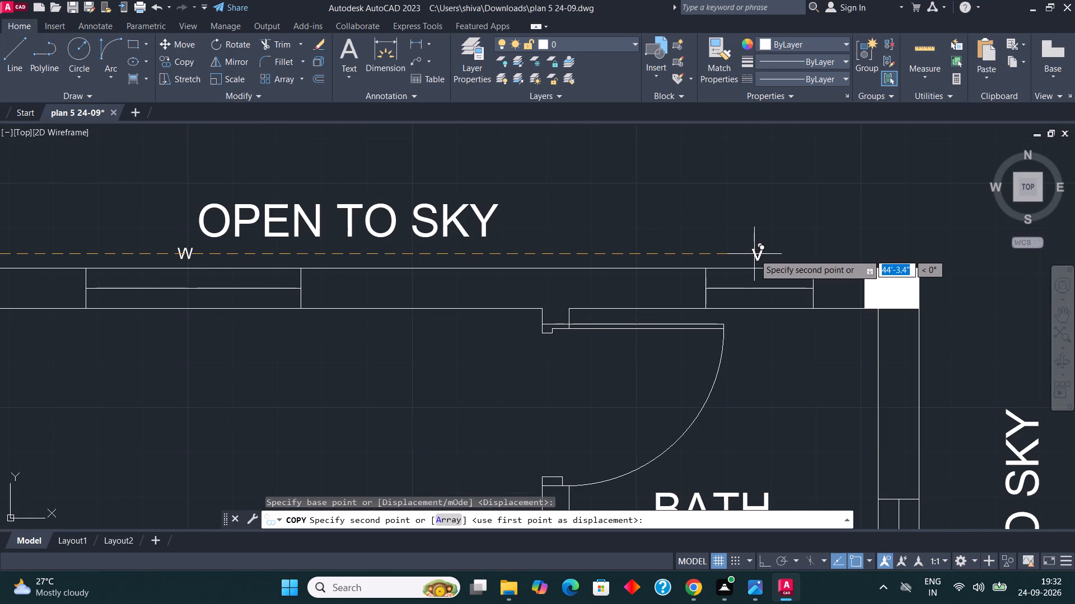
{"action": "left_click", "coordinate": [754, 253]}
Place another V copy just outside the right-wall opening of the second plan's upper 6'0"X5'3" bath.
{"action": "scroll", "coordinate": [663, 244], "scroll_direction": "down", "scroll_amount": 2}
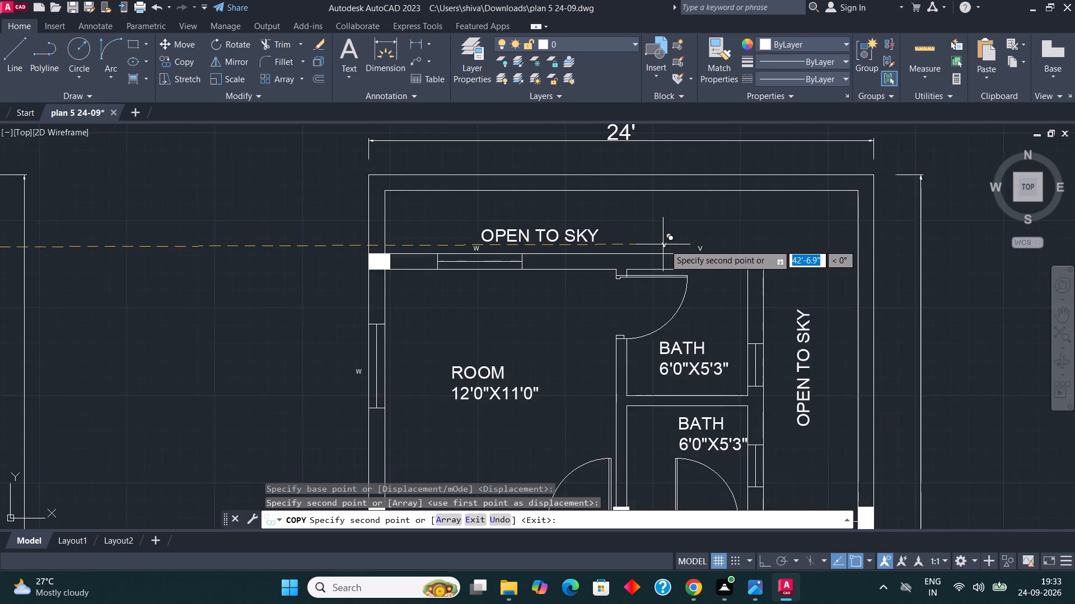
{"action": "scroll", "coordinate": [685, 224], "scroll_direction": "down", "scroll_amount": 2}
{"action": "scroll", "coordinate": [697, 282], "scroll_direction": "up", "scroll_amount": 3}
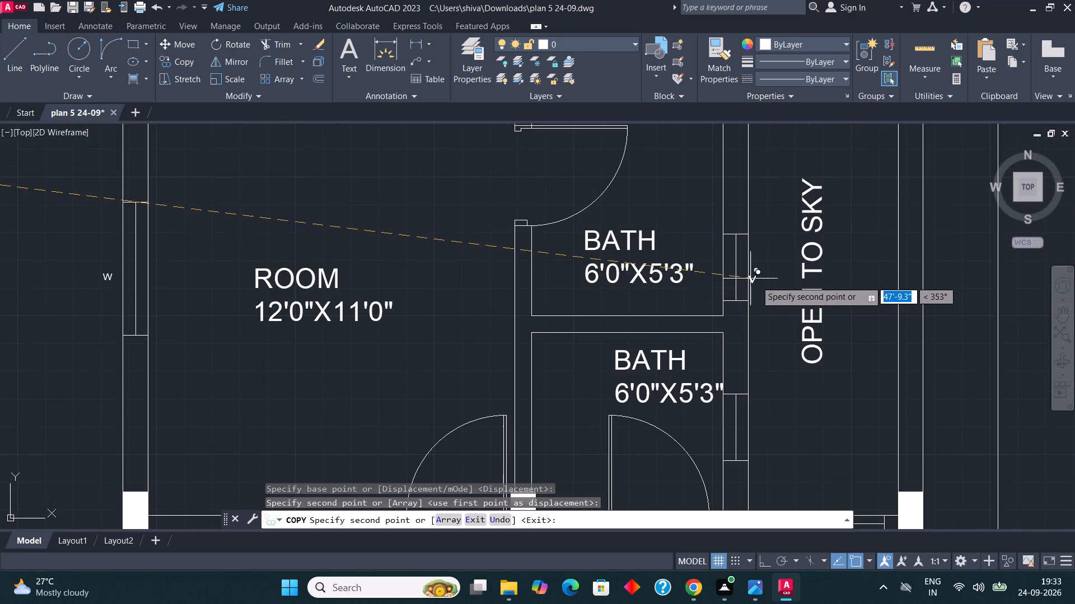
{"action": "left_click", "coordinate": [758, 282]}
Place a V copy just outside the right-wall opening of the second plan's lower 6'0"X5'3" bath.
{"action": "scroll", "coordinate": [730, 223], "scroll_direction": "down", "scroll_amount": 3}
{"action": "scroll", "coordinate": [759, 314], "scroll_direction": "up", "scroll_amount": 2}
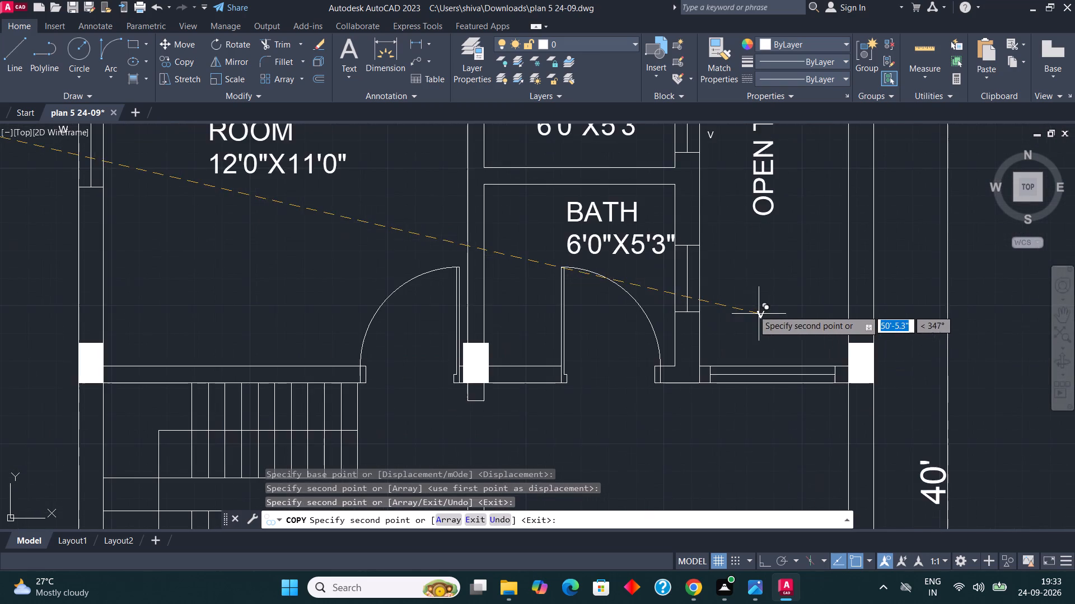
{"action": "scroll", "coordinate": [736, 302], "scroll_direction": "up", "scroll_amount": 1}
{"action": "left_click", "coordinate": [685, 284]}
Place V copies just outside the front-wall openings of the second plan's two 6'0"X4'6" baths.
{"action": "scroll", "coordinate": [718, 219], "scroll_direction": "down", "scroll_amount": 4}
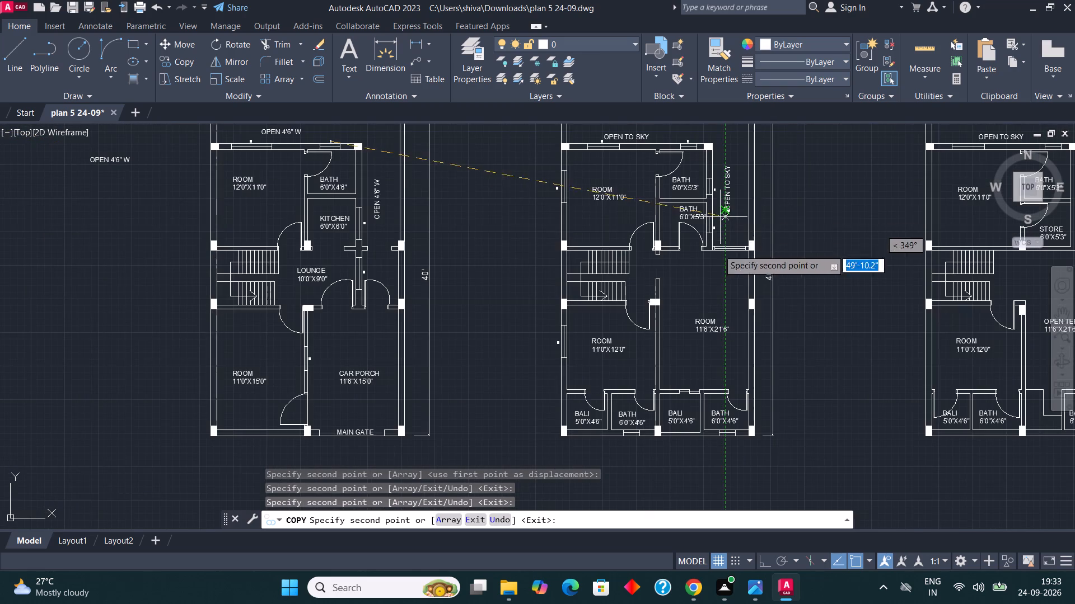
{"action": "scroll", "coordinate": [710, 323], "scroll_direction": "up", "scroll_amount": 1}
{"action": "scroll", "coordinate": [630, 288], "scroll_direction": "down", "scroll_amount": 1}
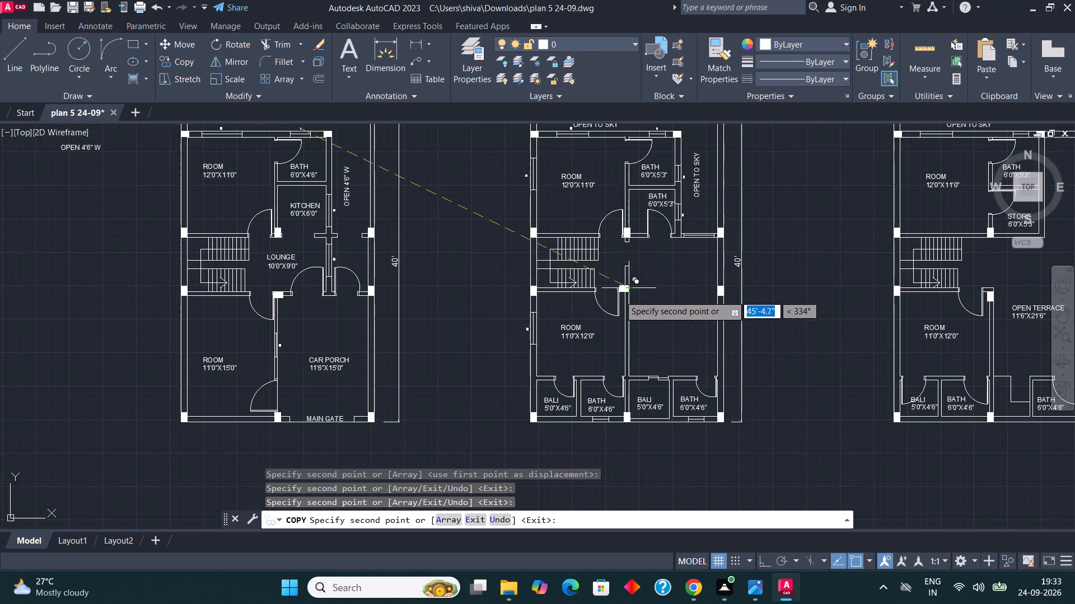
{"action": "scroll", "coordinate": [527, 329], "scroll_direction": "up", "scroll_amount": 1}
{"action": "scroll", "coordinate": [532, 307], "scroll_direction": "down", "scroll_amount": 2}
{"action": "scroll", "coordinate": [563, 369], "scroll_direction": "up", "scroll_amount": 1}
{"action": "scroll", "coordinate": [630, 384], "scroll_direction": "up", "scroll_amount": 2}
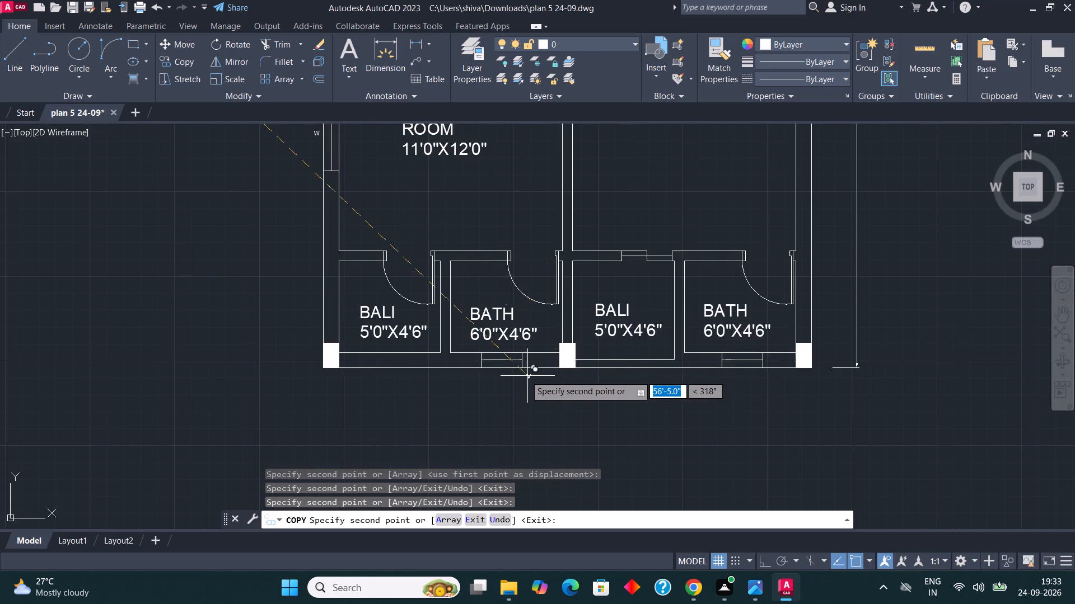
{"action": "scroll", "coordinate": [525, 373], "scroll_direction": "up", "scroll_amount": 1}
{"action": "left_click", "coordinate": [494, 380]}
{"action": "scroll", "coordinate": [423, 378], "scroll_direction": "down", "scroll_amount": 2}
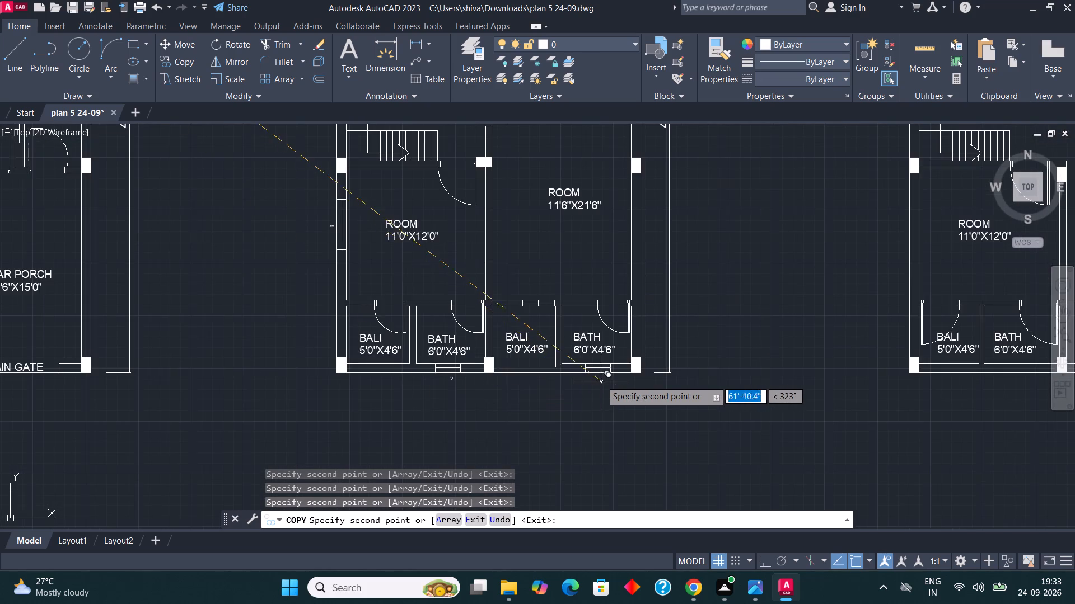
{"action": "scroll", "coordinate": [601, 380], "scroll_direction": "up", "scroll_amount": 3}
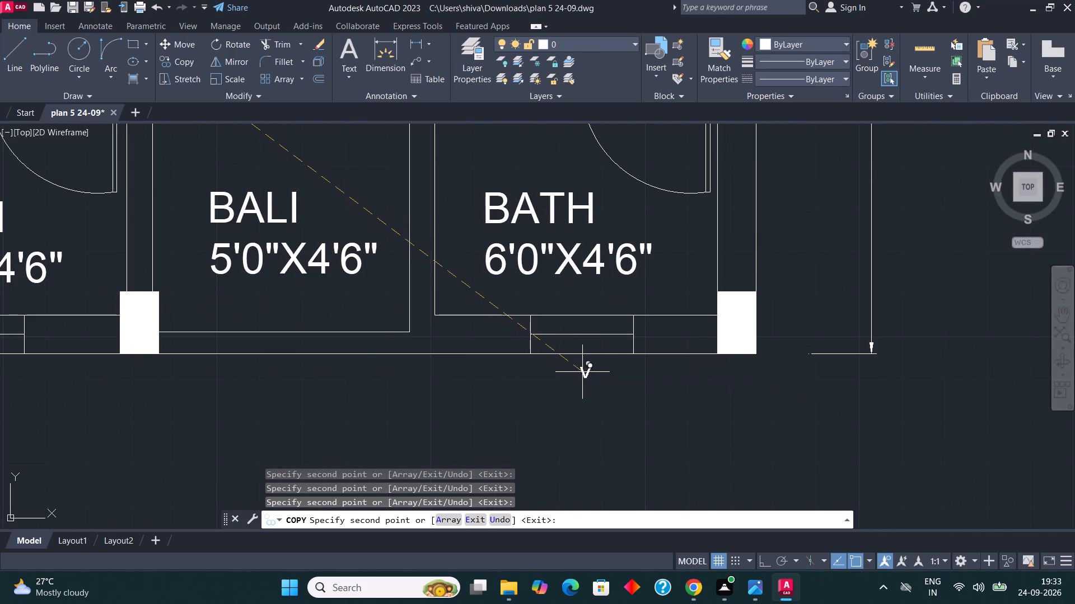
{"action": "left_click", "coordinate": [582, 372]}
Place V copies just outside the front wall of the third plan's two 6'0"X4'6" baths.
{"action": "scroll", "coordinate": [502, 439], "scroll_direction": "down", "scroll_amount": 3}
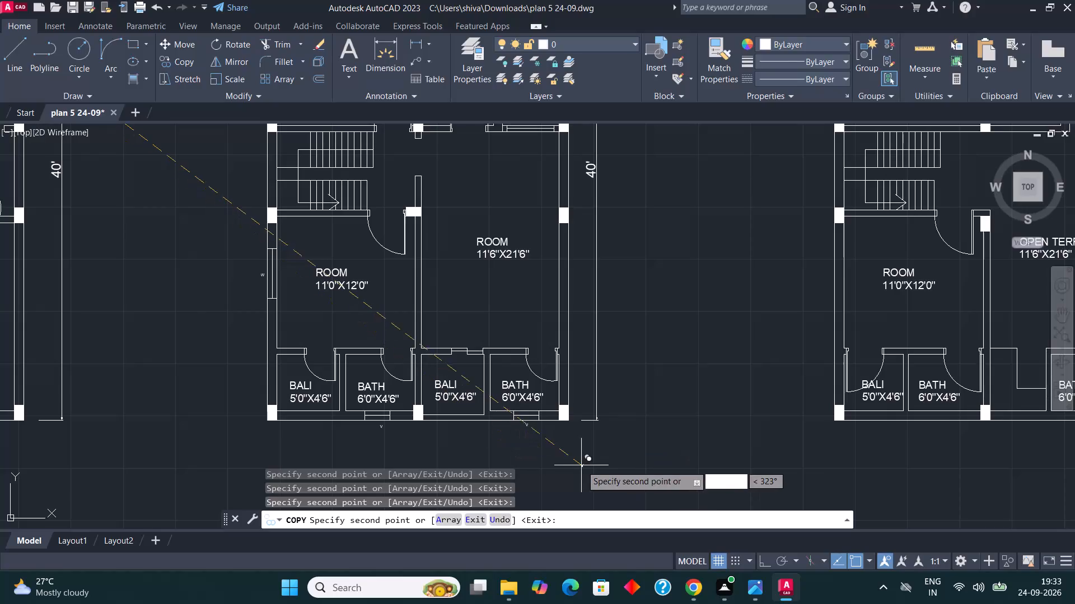
{"action": "scroll", "coordinate": [494, 422], "scroll_direction": "down", "scroll_amount": 2}
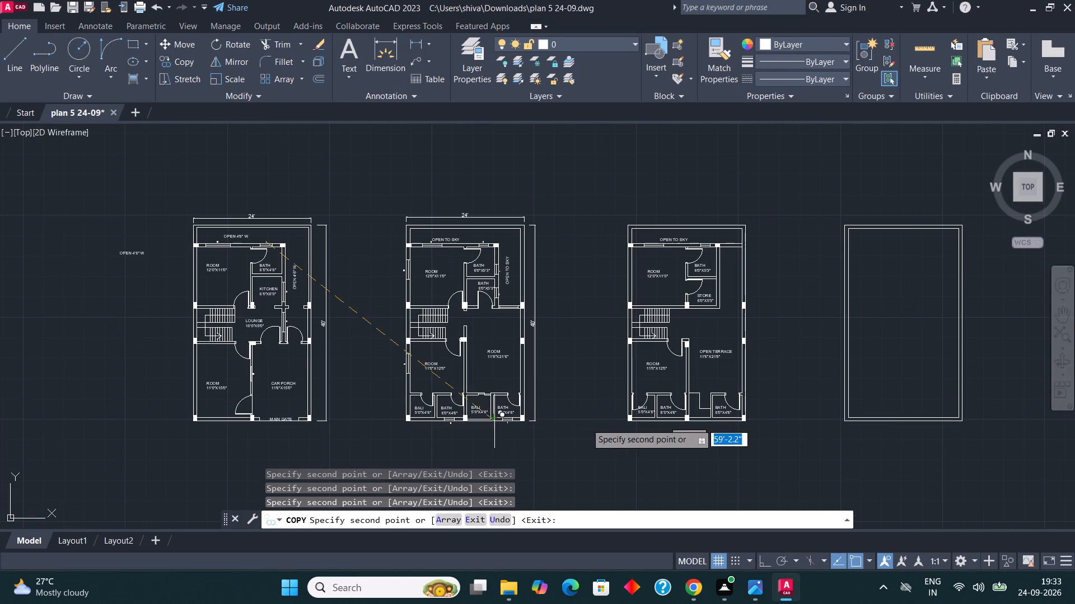
{"action": "scroll", "coordinate": [638, 418], "scroll_direction": "up", "scroll_amount": 1}
{"action": "scroll", "coordinate": [693, 427], "scroll_direction": "up", "scroll_amount": 3}
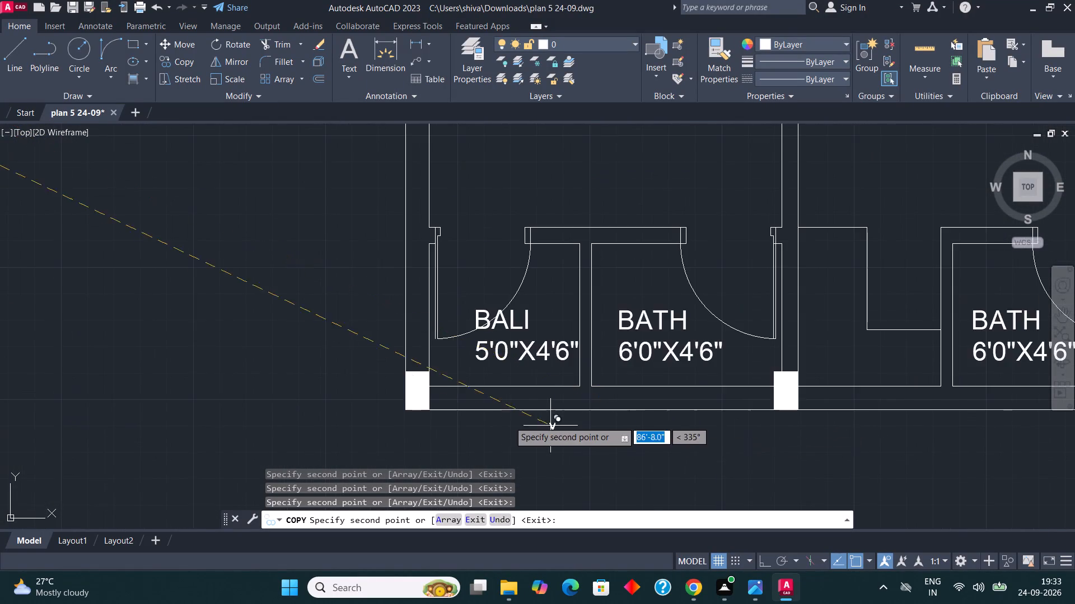
{"action": "scroll", "coordinate": [508, 421], "scroll_direction": "down", "scroll_amount": 1}
{"action": "scroll", "coordinate": [619, 422], "scroll_direction": "up", "scroll_amount": 1}
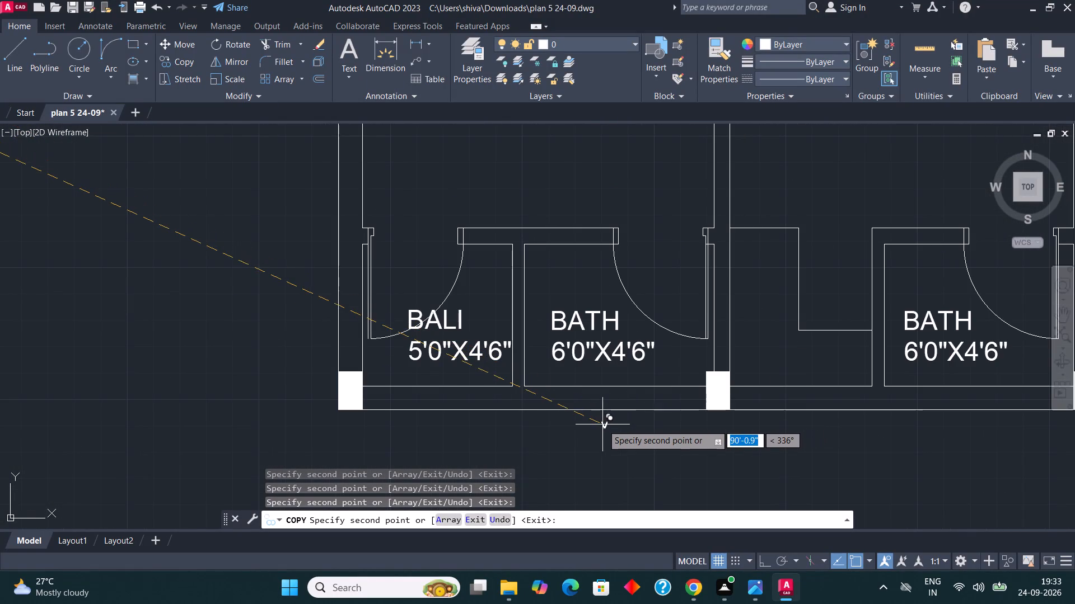
{"action": "left_click", "coordinate": [615, 425]}
{"action": "scroll", "coordinate": [390, 418], "scroll_direction": "down", "scroll_amount": 2}
{"action": "scroll", "coordinate": [641, 439], "scroll_direction": "up", "scroll_amount": 1}
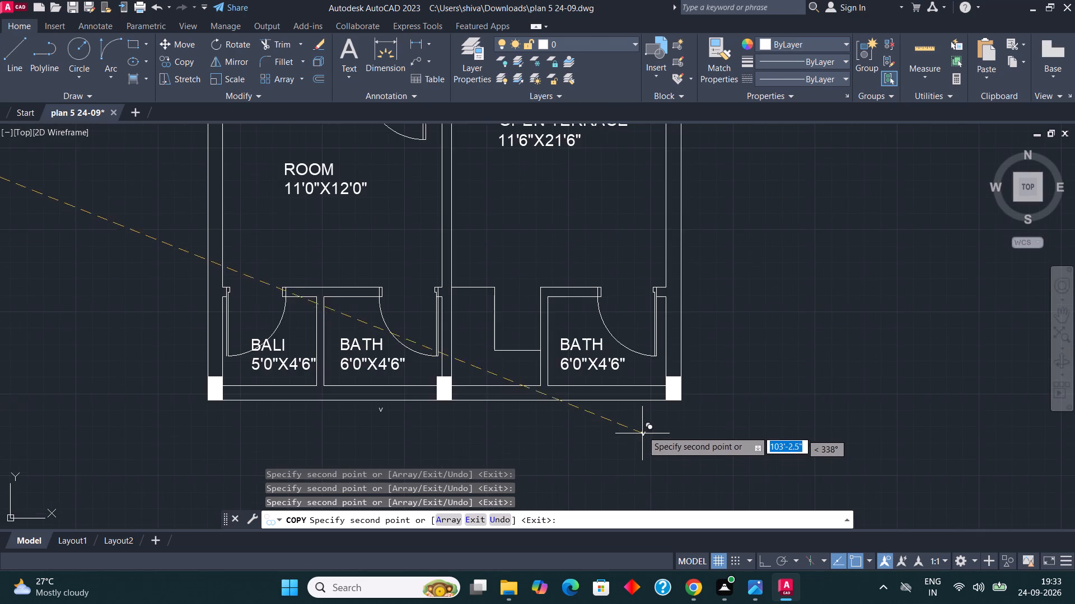
{"action": "scroll", "coordinate": [633, 416], "scroll_direction": "up", "scroll_amount": 2}
{"action": "left_click", "coordinate": [534, 396]}
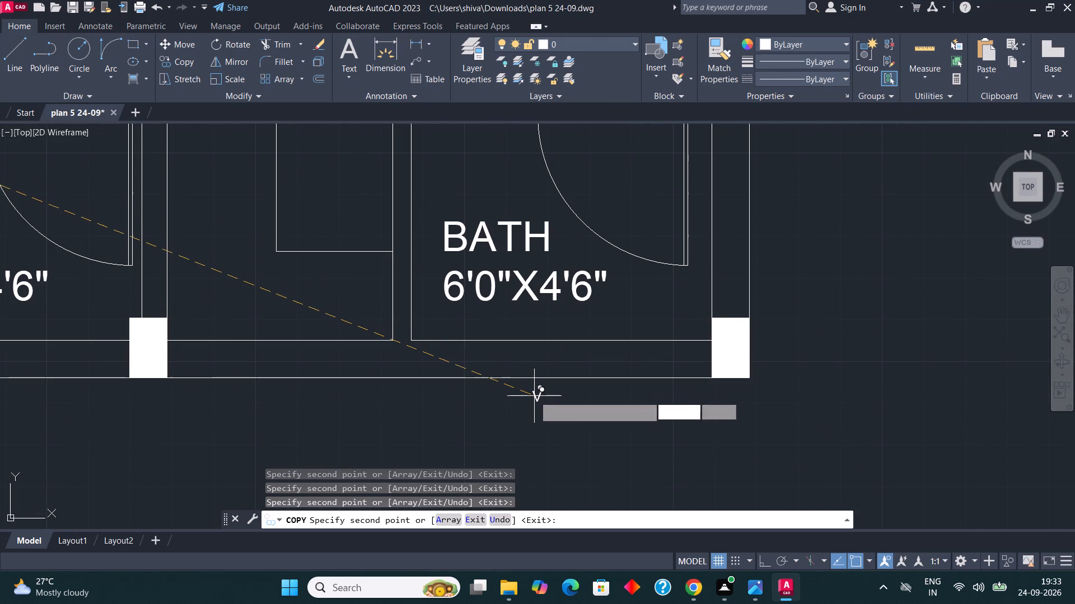
Place V copies outside the right wall of the third plan's store and its 6'0"X5'3" bath.
{"action": "scroll", "coordinate": [705, 418], "scroll_direction": "down", "scroll_amount": 3}
{"action": "scroll", "coordinate": [386, 353], "scroll_direction": "up", "scroll_amount": 2}
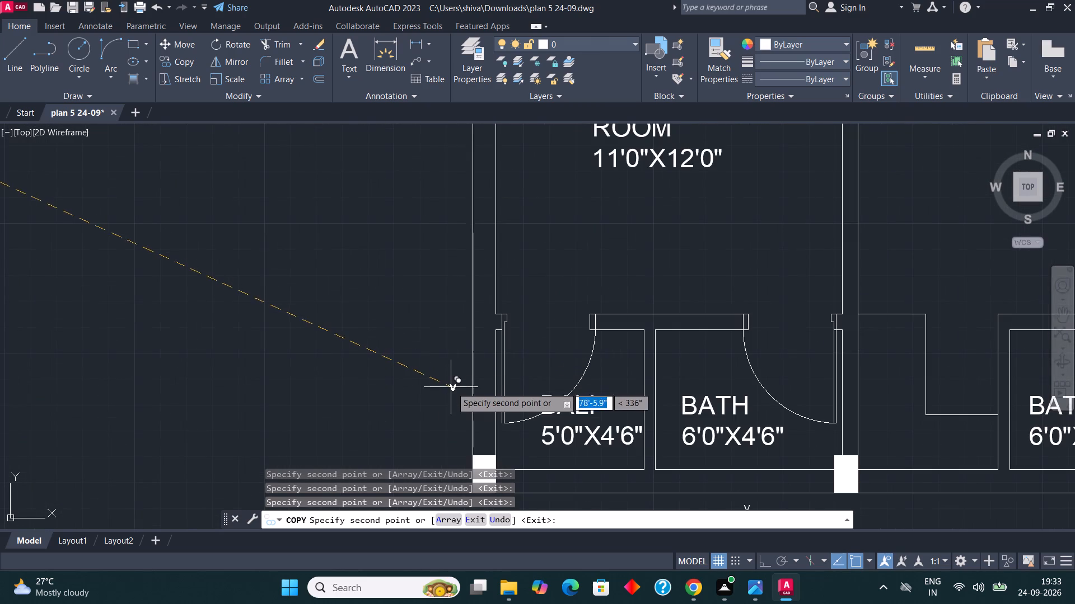
{"action": "scroll", "coordinate": [450, 397], "scroll_direction": "down", "scroll_amount": 3}
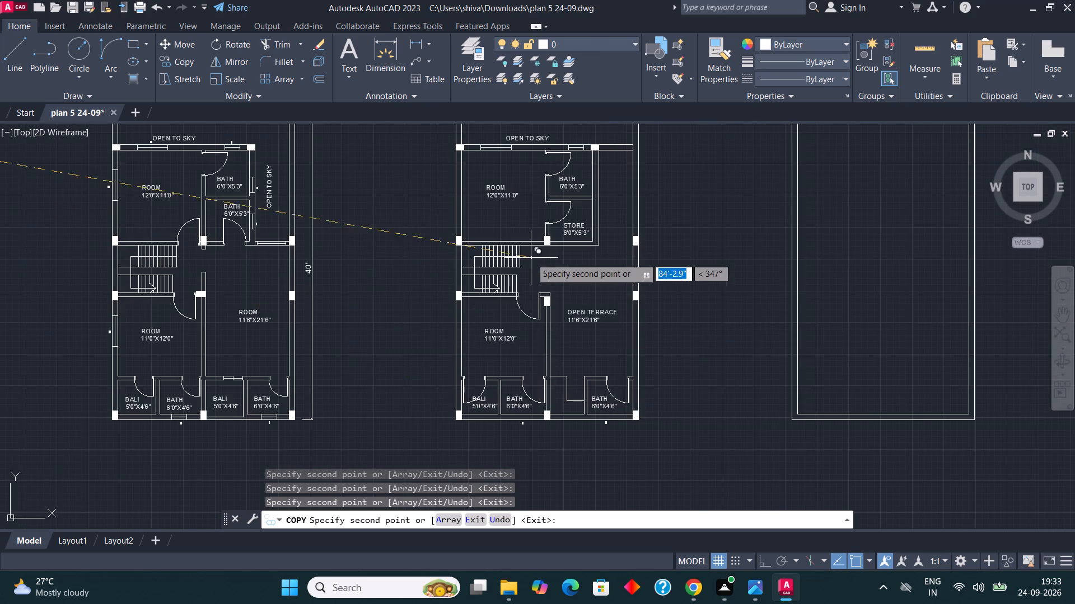
{"action": "scroll", "coordinate": [527, 246], "scroll_direction": "up", "scroll_amount": 2}
{"action": "scroll", "coordinate": [532, 333], "scroll_direction": "down", "scroll_amount": 2}
{"action": "scroll", "coordinate": [620, 262], "scroll_direction": "up", "scroll_amount": 2}
{"action": "scroll", "coordinate": [581, 295], "scroll_direction": "up", "scroll_amount": 2}
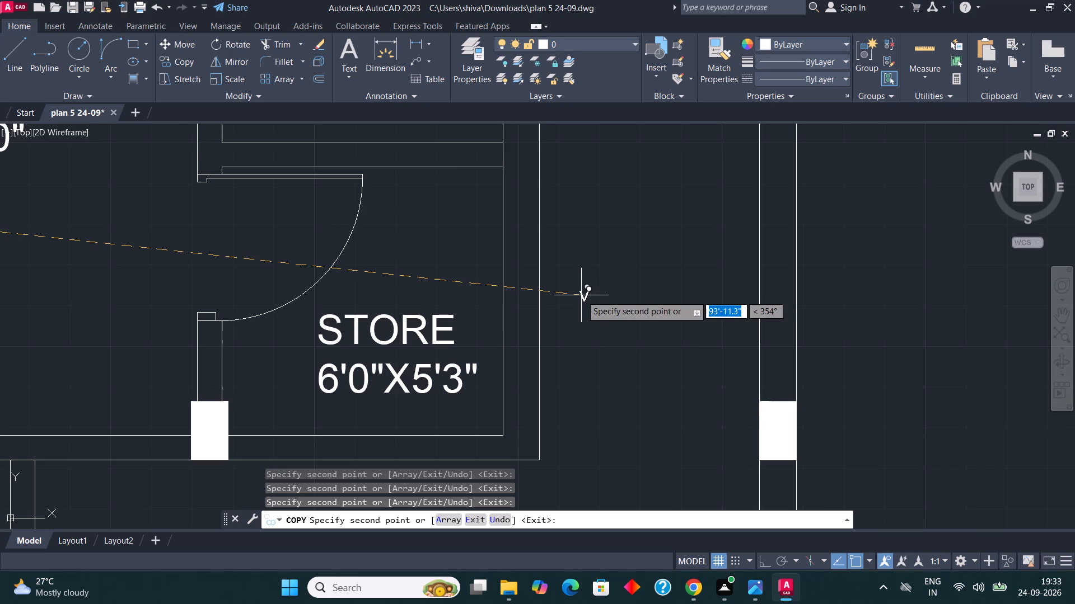
{"action": "scroll", "coordinate": [585, 351], "scroll_direction": "down", "scroll_amount": 2}
{"action": "scroll", "coordinate": [573, 258], "scroll_direction": "up", "scroll_amount": 1}
{"action": "left_click", "coordinate": [571, 325]}
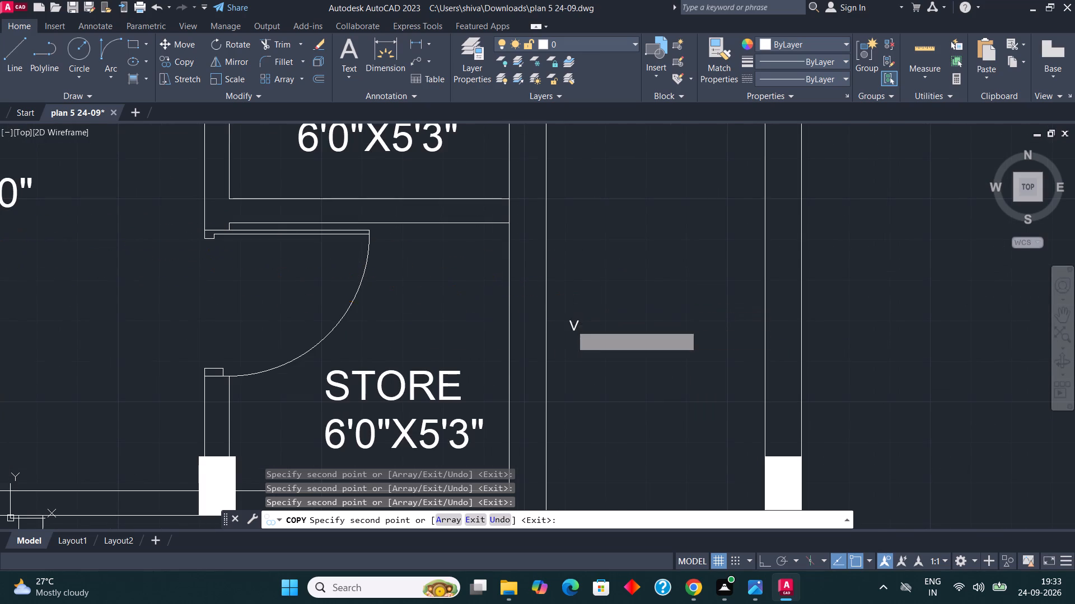
{"action": "scroll", "coordinate": [582, 360], "scroll_direction": "down", "scroll_amount": 2}
{"action": "scroll", "coordinate": [575, 280], "scroll_direction": "up", "scroll_amount": 1}
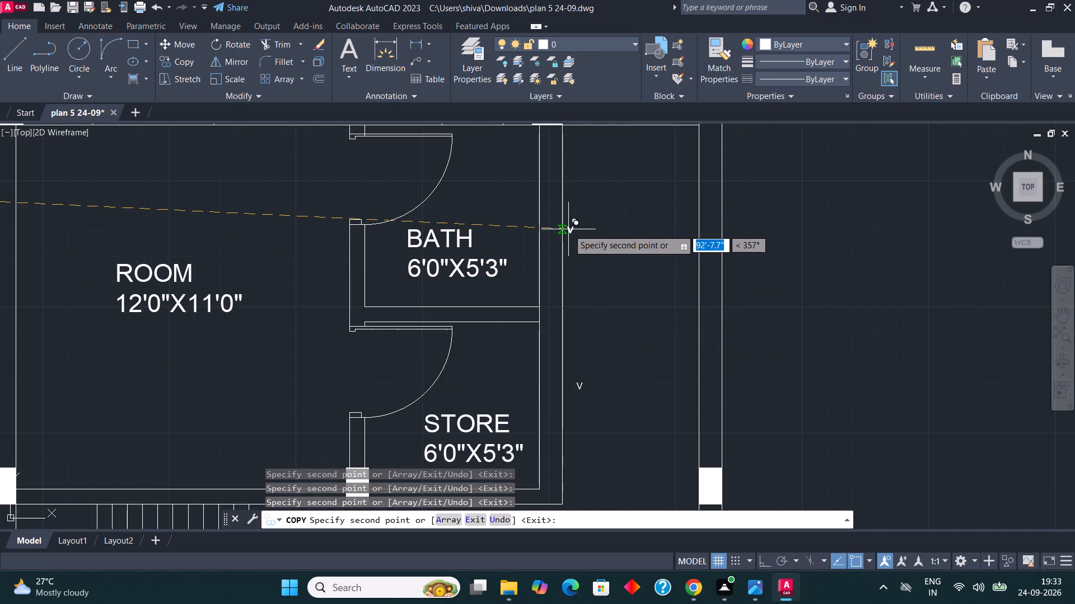
{"action": "left_click", "coordinate": [583, 230]}
Place a V copy above the rear-wall opening of the third plan's 6'0"X5'3" bath, and end the V copying.
{"action": "scroll", "coordinate": [621, 357], "scroll_direction": "down", "scroll_amount": 2}
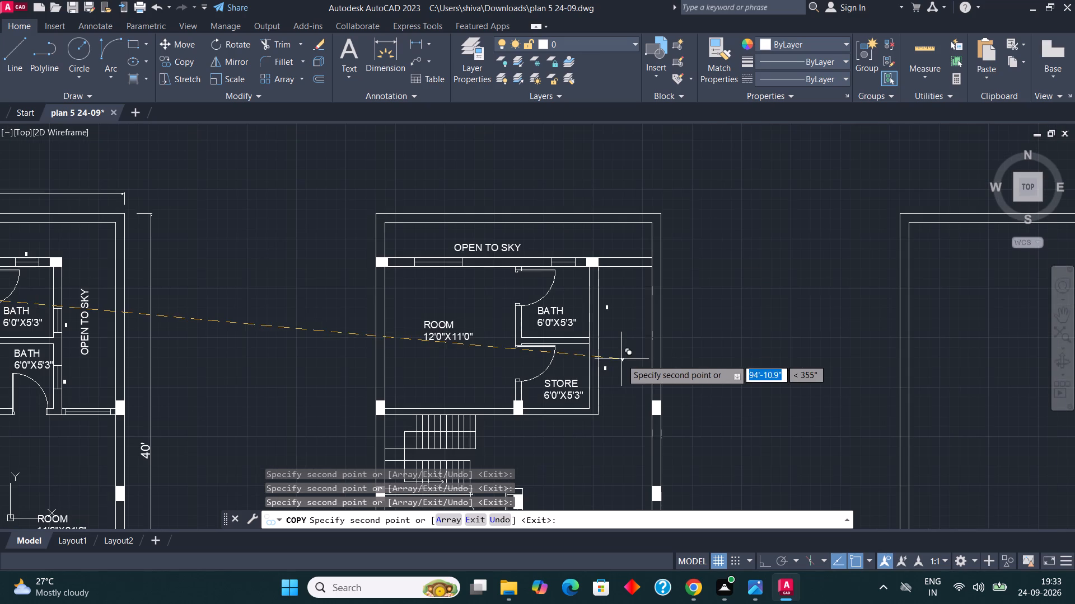
{"action": "scroll", "coordinate": [547, 247], "scroll_direction": "up", "scroll_amount": 3}
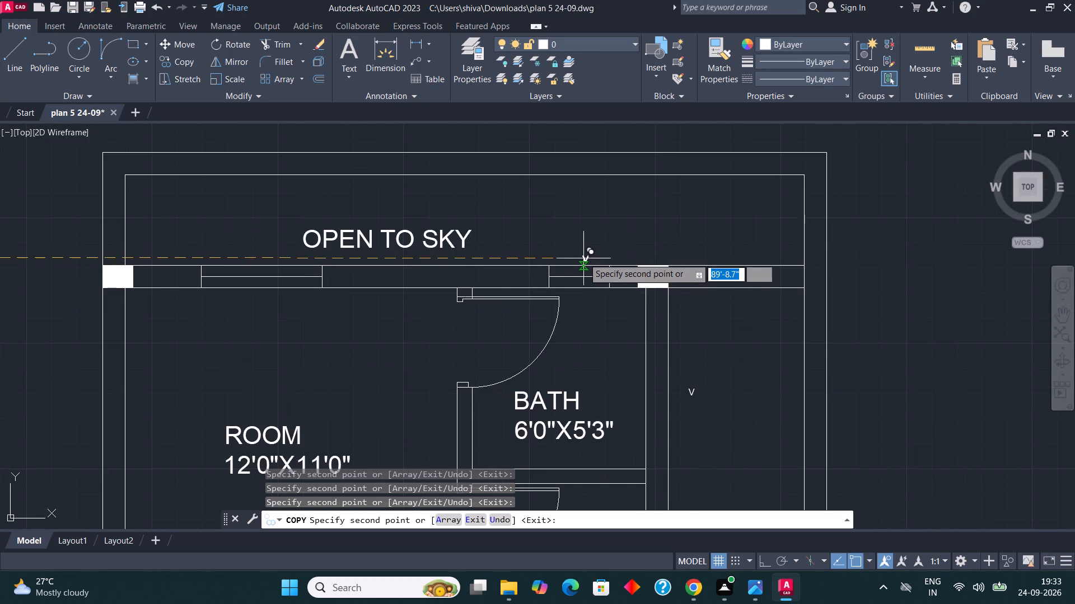
{"action": "scroll", "coordinate": [579, 255], "scroll_direction": "up", "scroll_amount": 3}
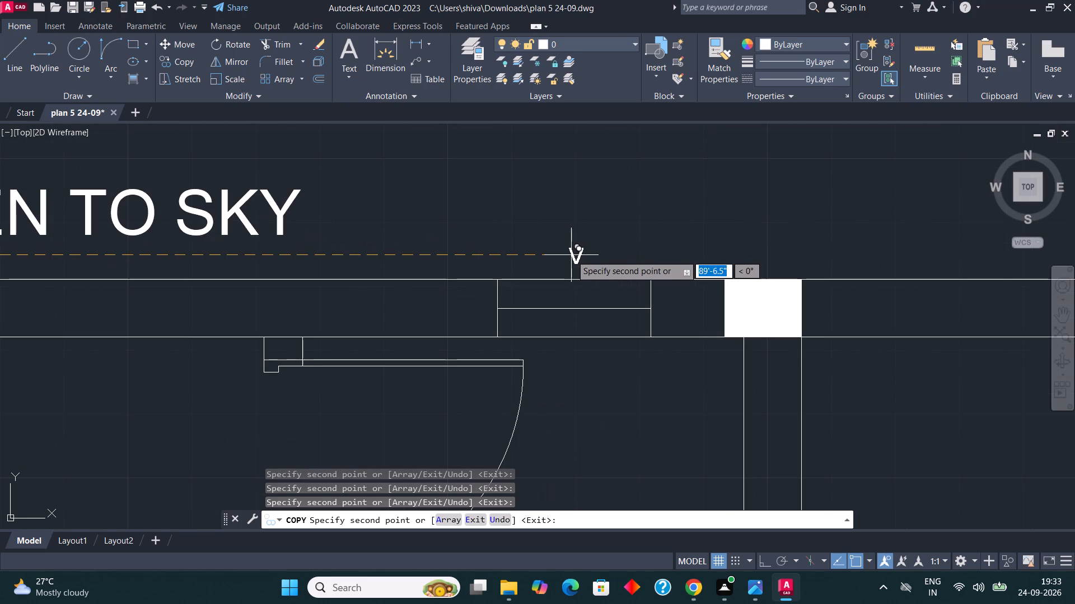
{"action": "left_click", "coordinate": [571, 255]}
{"action": "scroll", "coordinate": [668, 238], "scroll_direction": "down", "scroll_amount": 3}
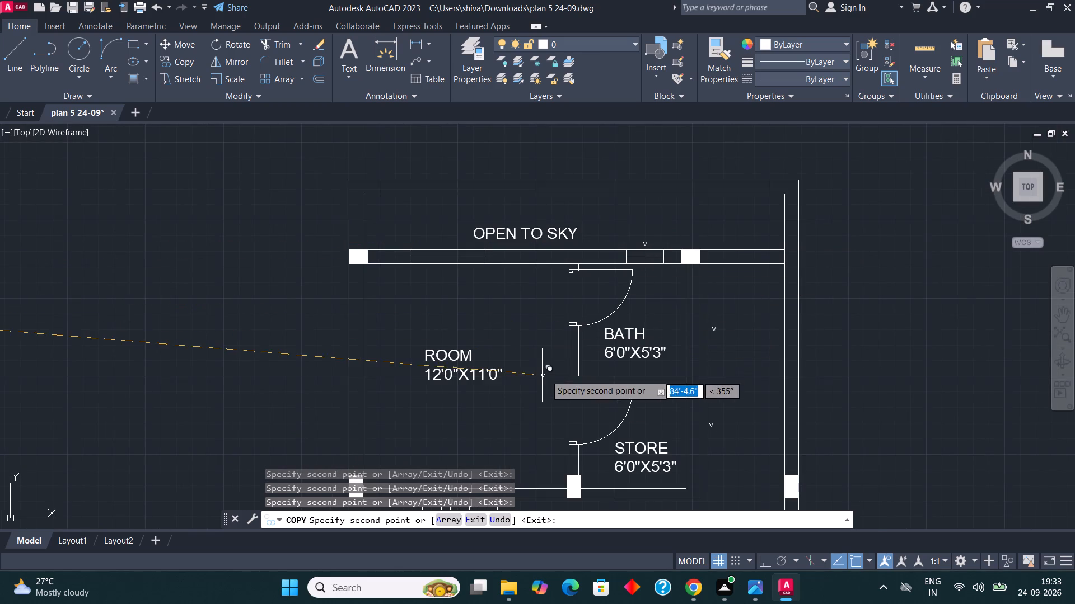
{"action": "scroll", "coordinate": [709, 312], "scroll_direction": "down", "scroll_amount": 2}
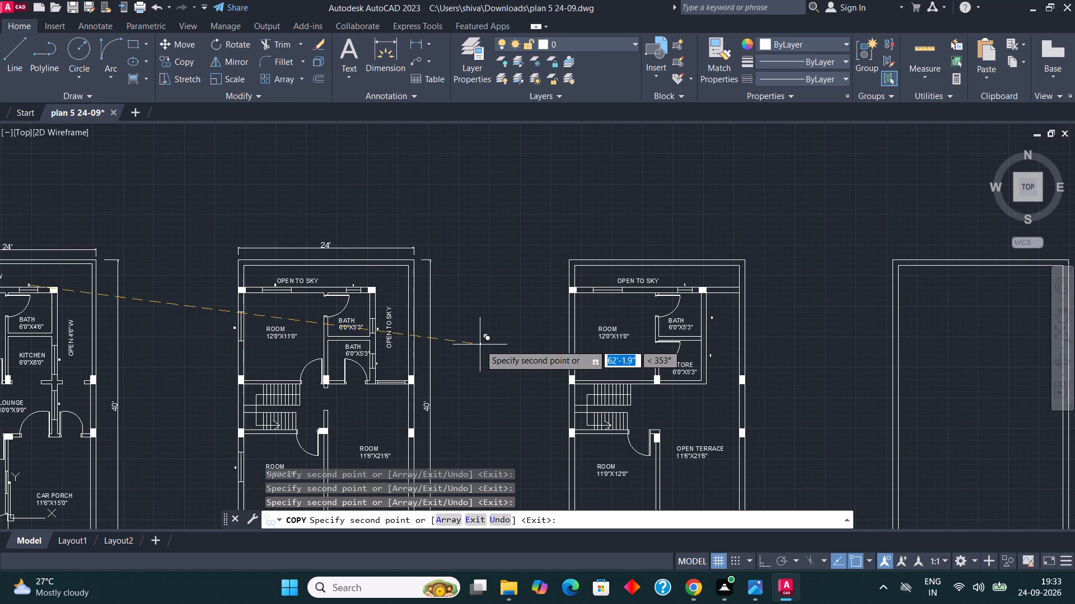
{"action": "key", "text": "Escape"}
{"action": "key", "text": "Escape"}
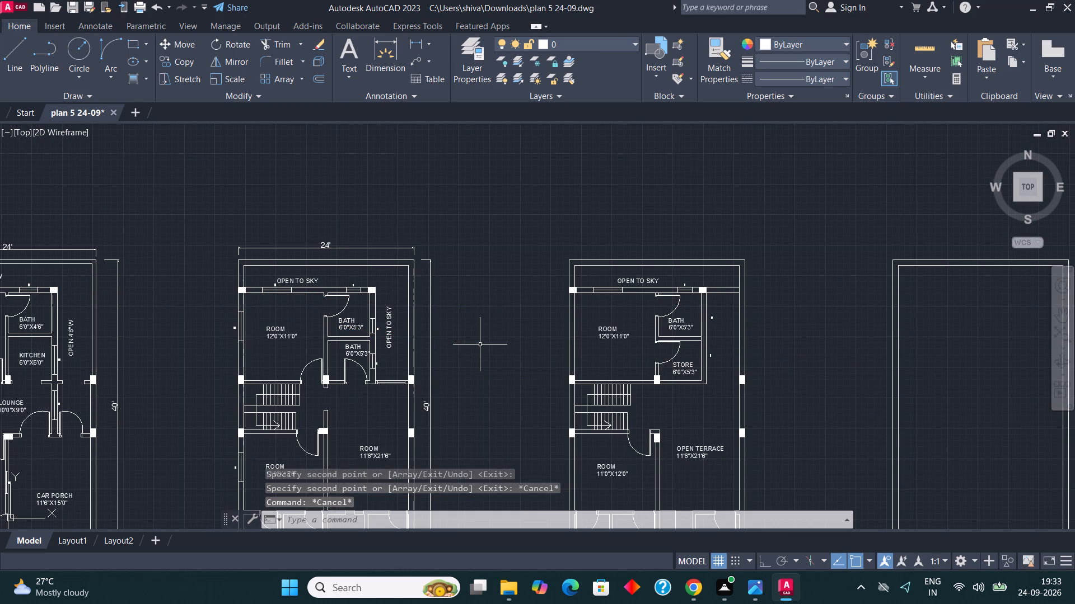
Copy the W tag from the second plan's rear window to the rear window of the third plan's 12'0"X11'0" room.
{"action": "scroll", "coordinate": [320, 303], "scroll_direction": "up", "scroll_amount": 1}
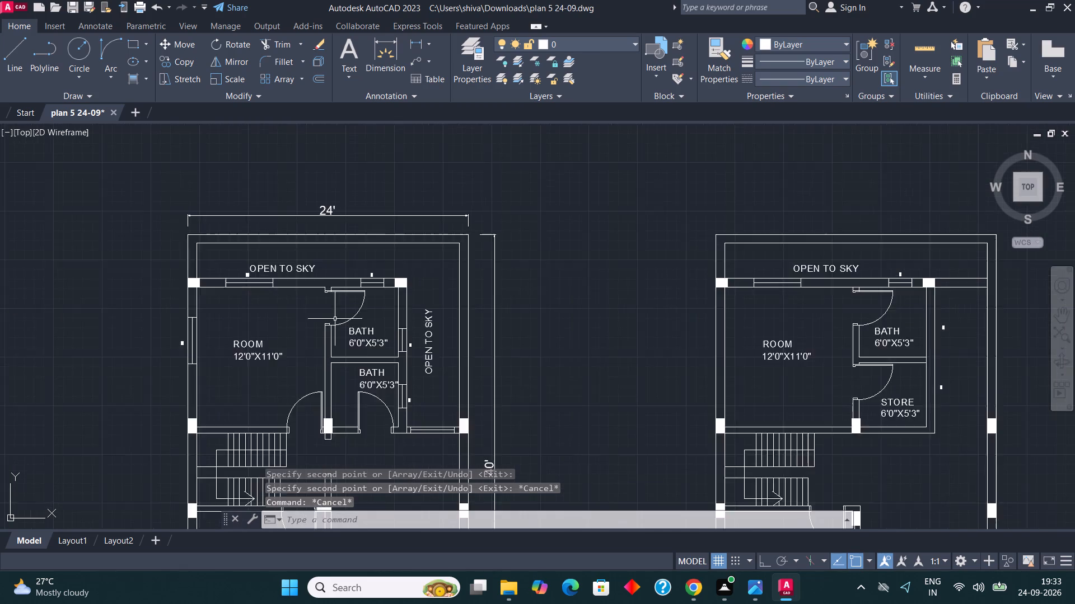
{"action": "scroll", "coordinate": [335, 319], "scroll_direction": "up", "scroll_amount": 1}
{"action": "scroll", "coordinate": [204, 242], "scroll_direction": "up", "scroll_amount": 3}
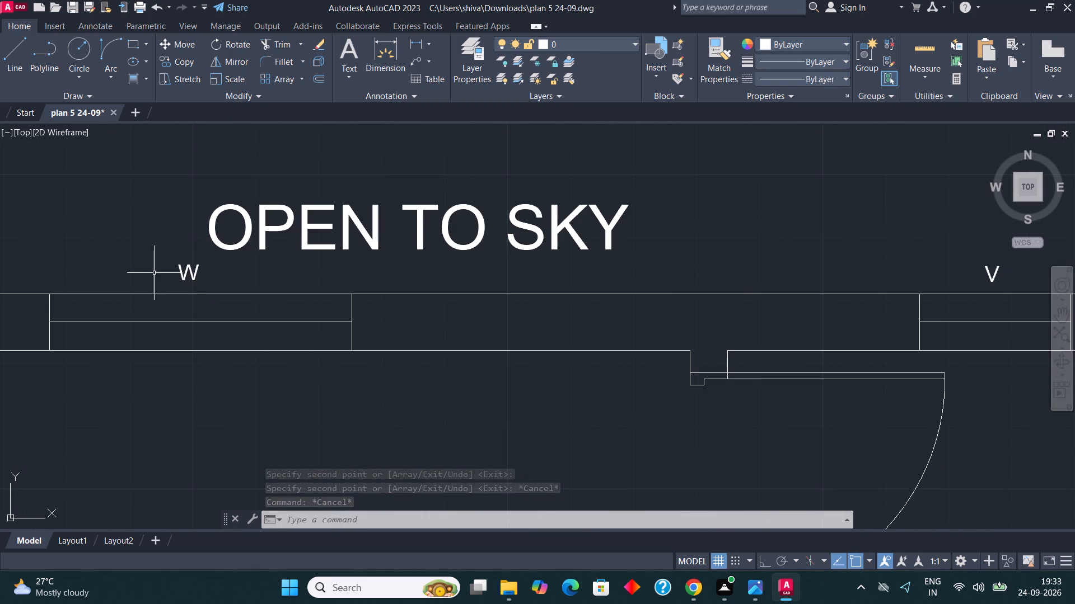
{"action": "scroll", "coordinate": [163, 253], "scroll_direction": "up", "scroll_amount": 3}
{"action": "scroll", "coordinate": [332, 264], "scroll_direction": "down", "scroll_amount": 1}
{"action": "left_click", "coordinate": [264, 310]}
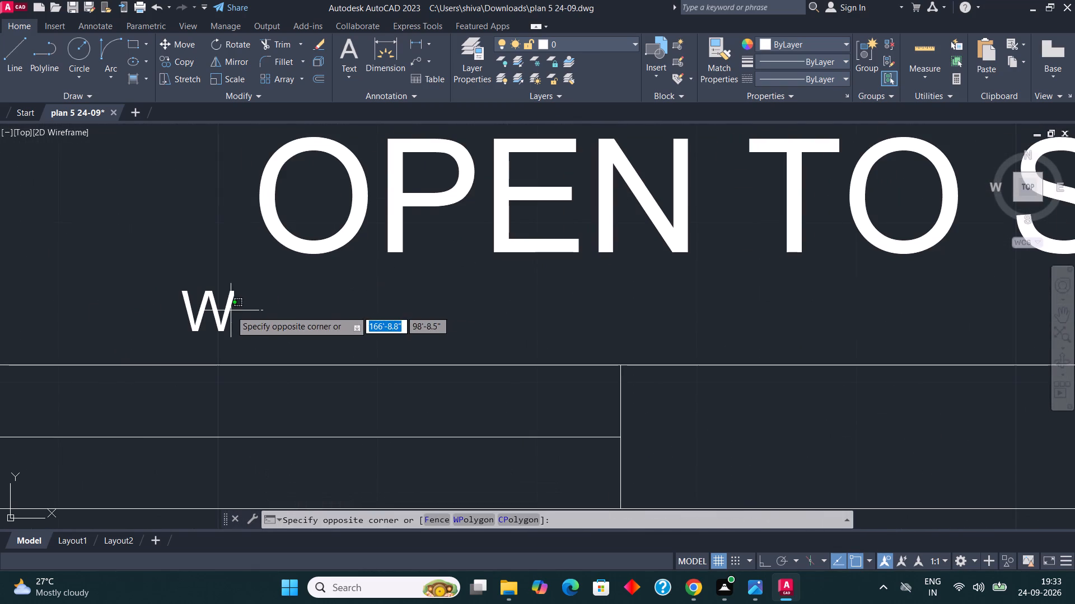
{"action": "left_click", "coordinate": [221, 305]}
{"action": "scroll", "coordinate": [371, 306], "scroll_direction": "down", "scroll_amount": 5}
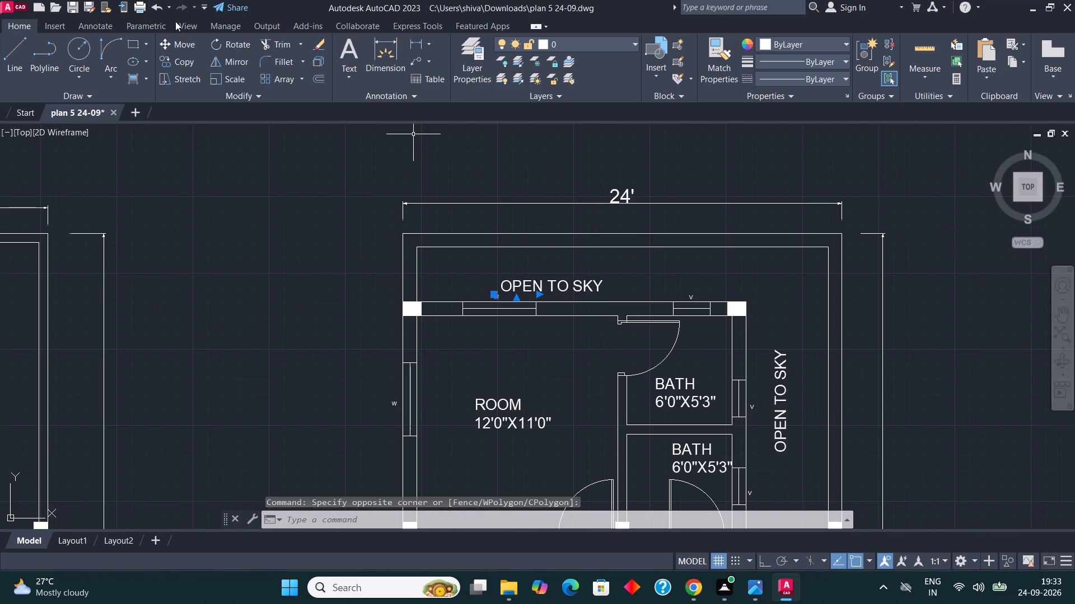
{"action": "left_click", "coordinate": [183, 63]}
{"action": "scroll", "coordinate": [489, 309], "scroll_direction": "up", "scroll_amount": 2}
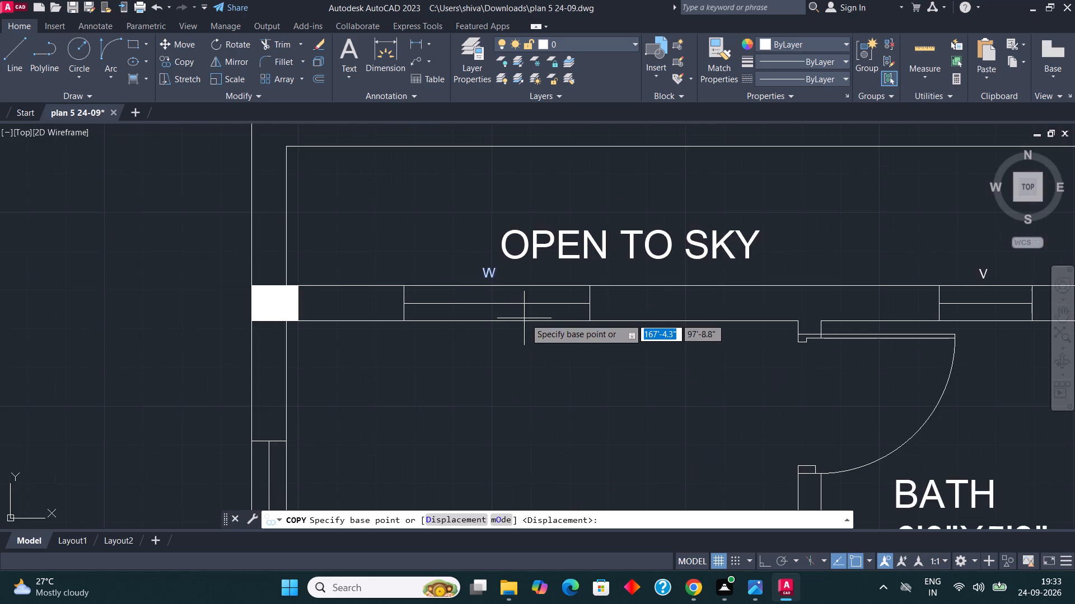
{"action": "scroll", "coordinate": [525, 318], "scroll_direction": "up", "scroll_amount": 2}
{"action": "left_click", "coordinate": [439, 211]}
{"action": "scroll", "coordinate": [309, 271], "scroll_direction": "down", "scroll_amount": 5}
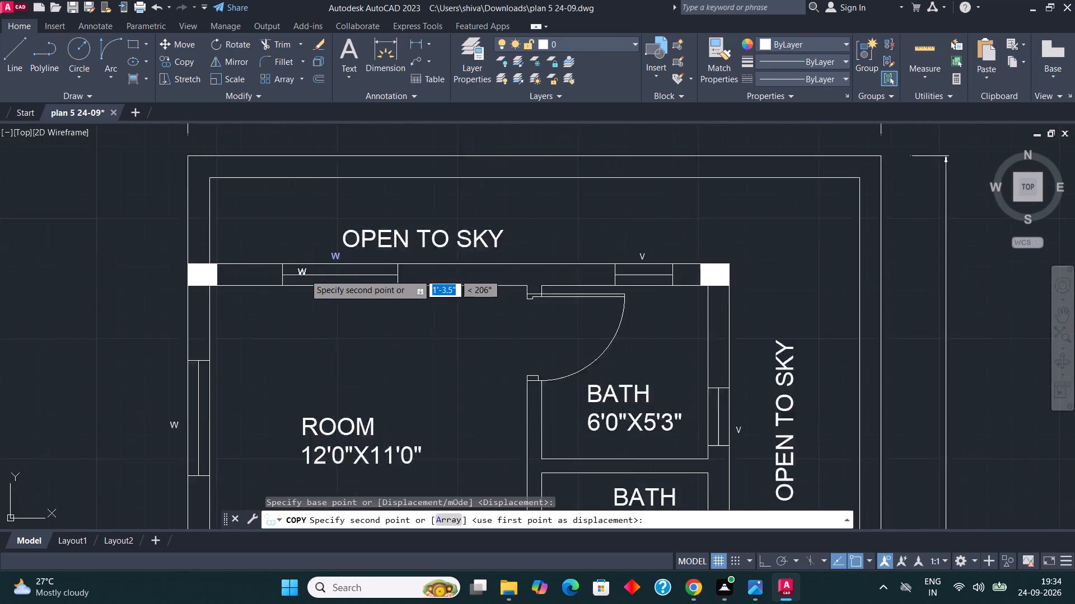
{"action": "scroll", "coordinate": [313, 275], "scroll_direction": "down", "scroll_amount": 2}
{"action": "scroll", "coordinate": [683, 304], "scroll_direction": "up", "scroll_amount": 1}
{"action": "scroll", "coordinate": [614, 274], "scroll_direction": "up", "scroll_amount": 2}
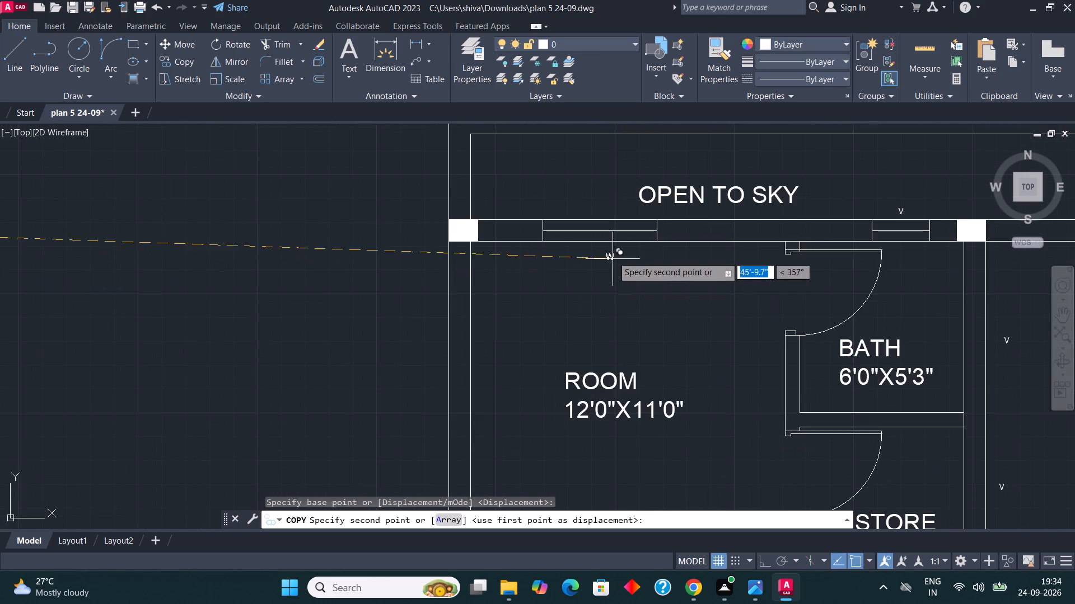
{"action": "scroll", "coordinate": [610, 209], "scroll_direction": "up", "scroll_amount": 2}
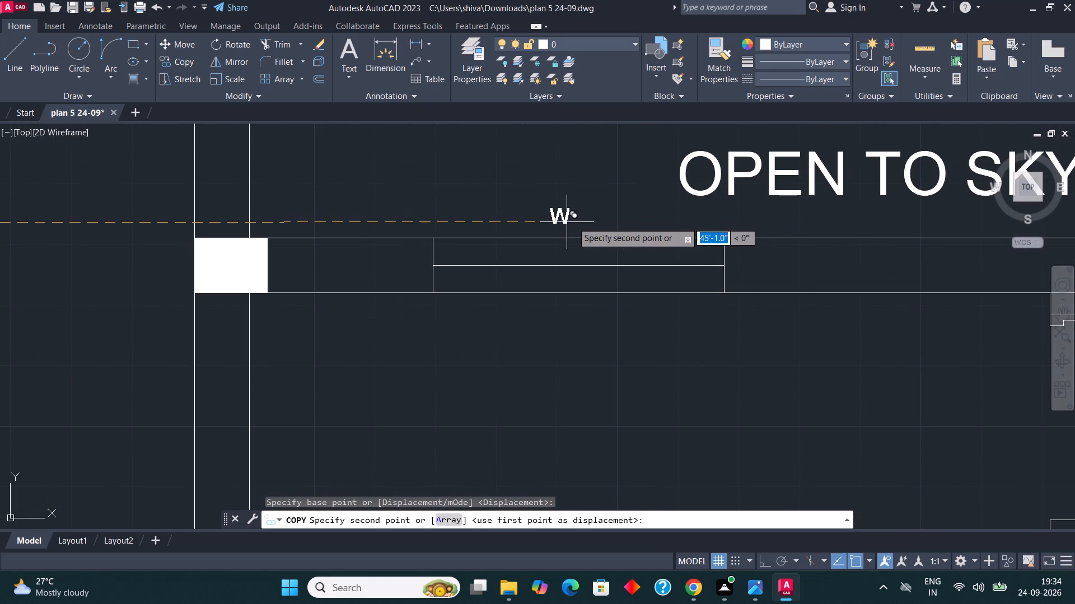
{"action": "left_click", "coordinate": [579, 222]}
Place a W copy just outside the left wall of the third plan's 11'0"X12'0" room.
{"action": "scroll", "coordinate": [586, 207], "scroll_direction": "down", "scroll_amount": 6}
{"action": "scroll", "coordinate": [649, 292], "scroll_direction": "up", "scroll_amount": 2}
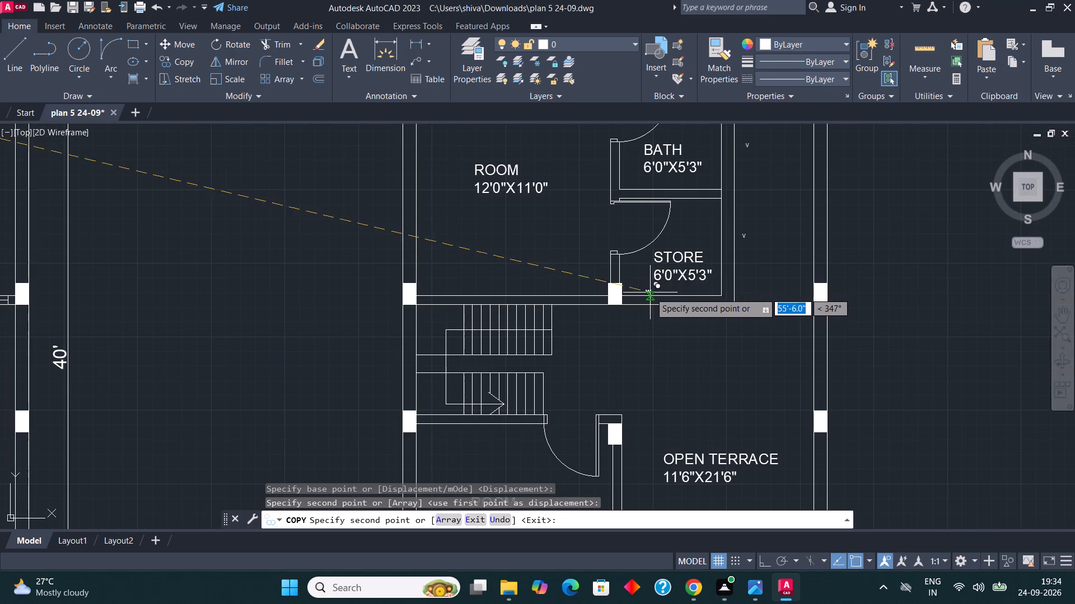
{"action": "scroll", "coordinate": [697, 252], "scroll_direction": "down", "scroll_amount": 1}
{"action": "scroll", "coordinate": [577, 362], "scroll_direction": "up", "scroll_amount": 1}
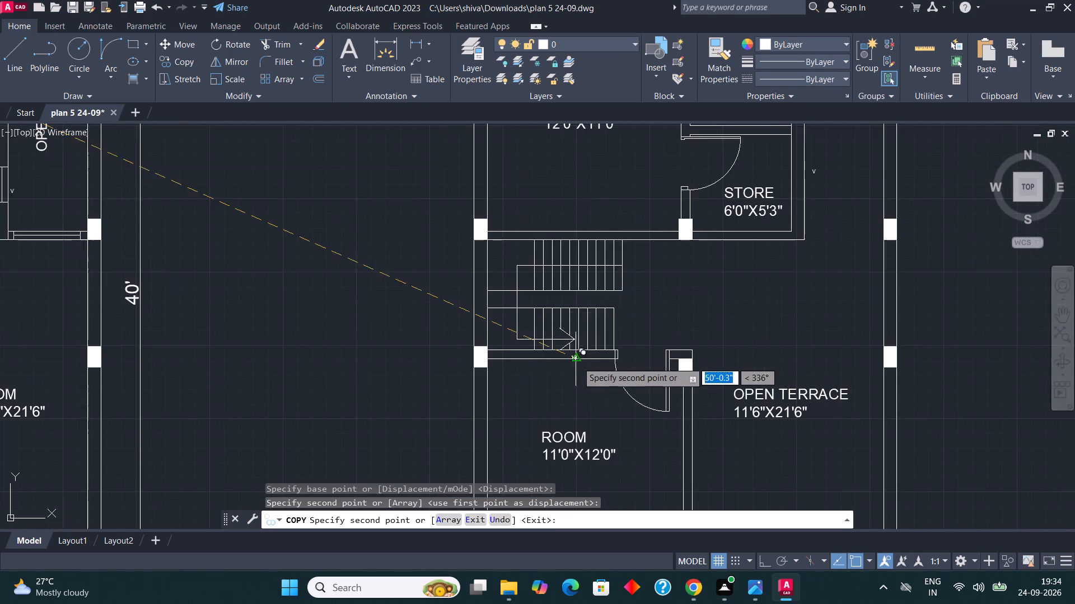
{"action": "scroll", "coordinate": [526, 276], "scroll_direction": "down", "scroll_amount": 3}
{"action": "scroll", "coordinate": [515, 346], "scroll_direction": "up", "scroll_amount": 3}
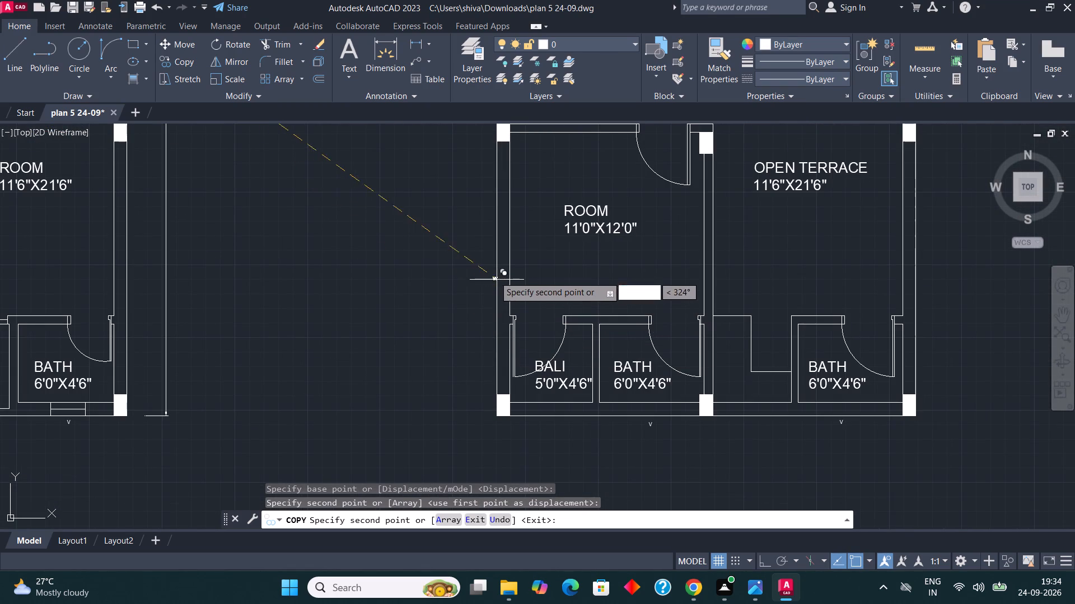
{"action": "scroll", "coordinate": [479, 237], "scroll_direction": "up", "scroll_amount": 2}
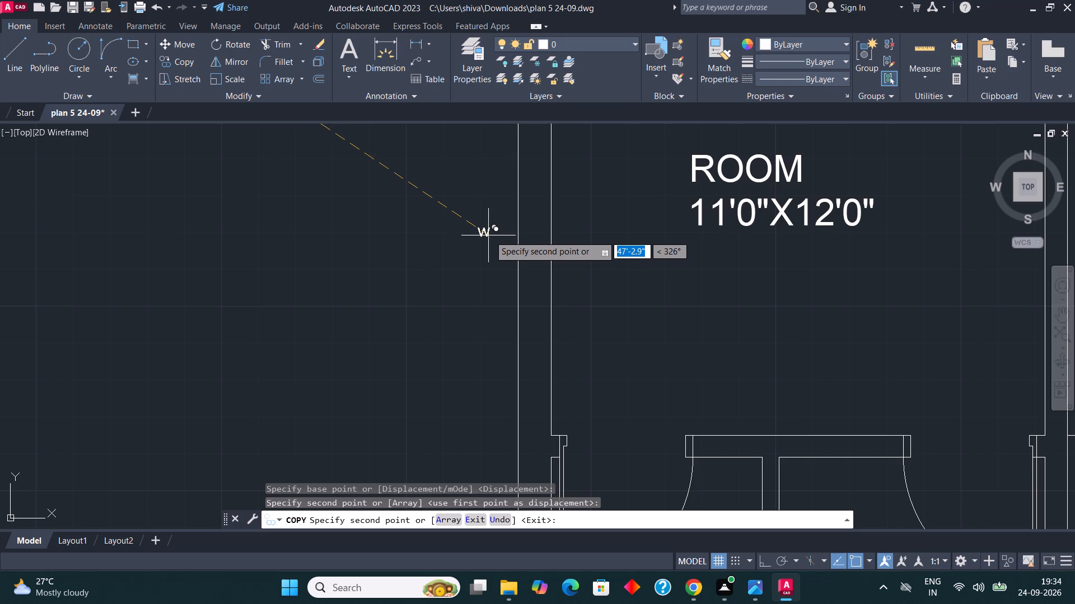
{"action": "left_click", "coordinate": [495, 235]}
Place a W copy just outside the left wall of the third plan's 12'0"X11'0" room.
{"action": "scroll", "coordinate": [503, 206], "scroll_direction": "down", "scroll_amount": 3}
{"action": "scroll", "coordinate": [591, 350], "scroll_direction": "up", "scroll_amount": 2}
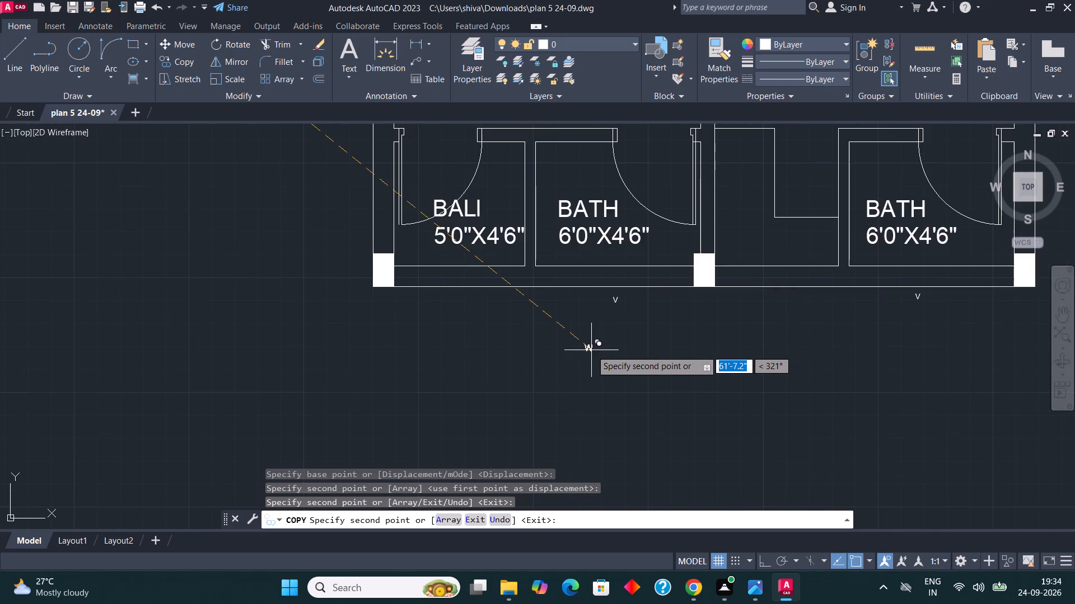
{"action": "scroll", "coordinate": [550, 405], "scroll_direction": "down", "scroll_amount": 2}
{"action": "scroll", "coordinate": [748, 295], "scroll_direction": "up", "scroll_amount": 1}
{"action": "scroll", "coordinate": [691, 383], "scroll_direction": "down", "scroll_amount": 2}
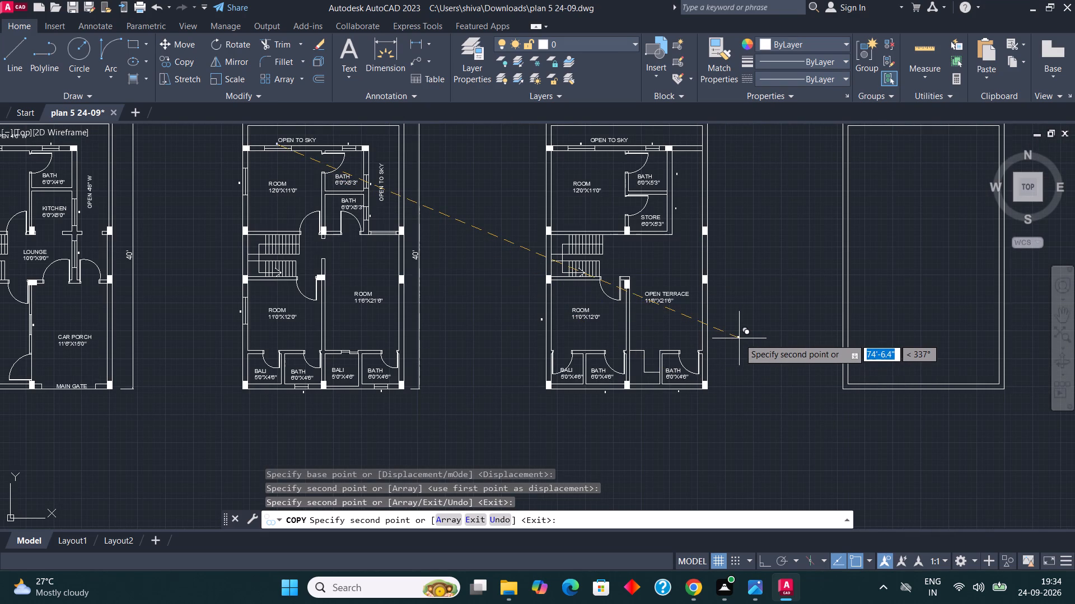
{"action": "scroll", "coordinate": [539, 195], "scroll_direction": "up", "scroll_amount": 3}
{"action": "left_click", "coordinate": [559, 194]}
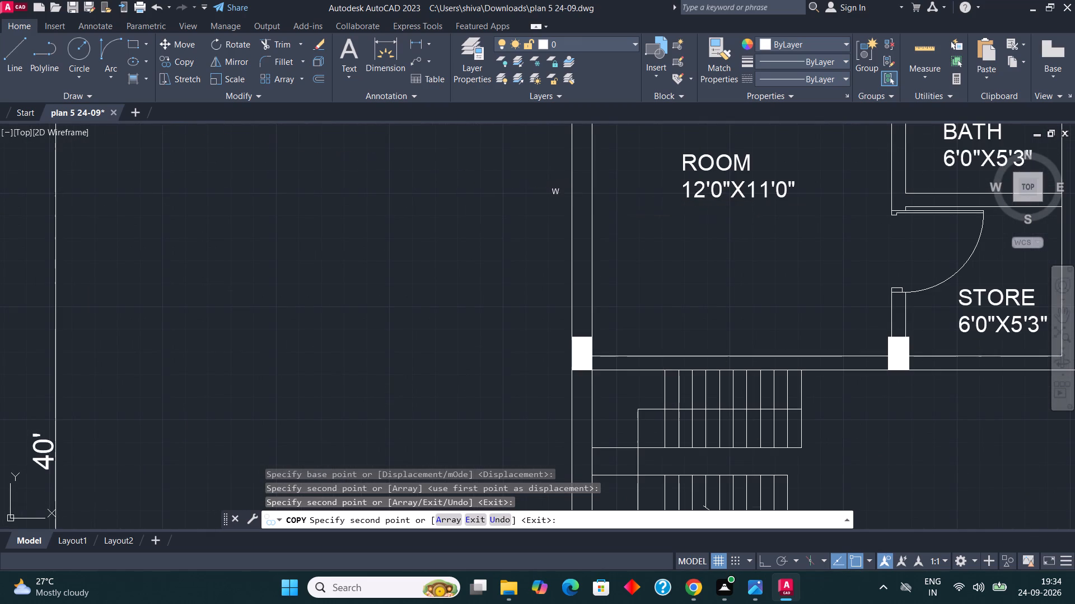
Check the third plan's store, open terrace and front rooms for other windows needing a W tag, and end the copying.
{"action": "scroll", "coordinate": [525, 327], "scroll_direction": "down", "scroll_amount": 2}
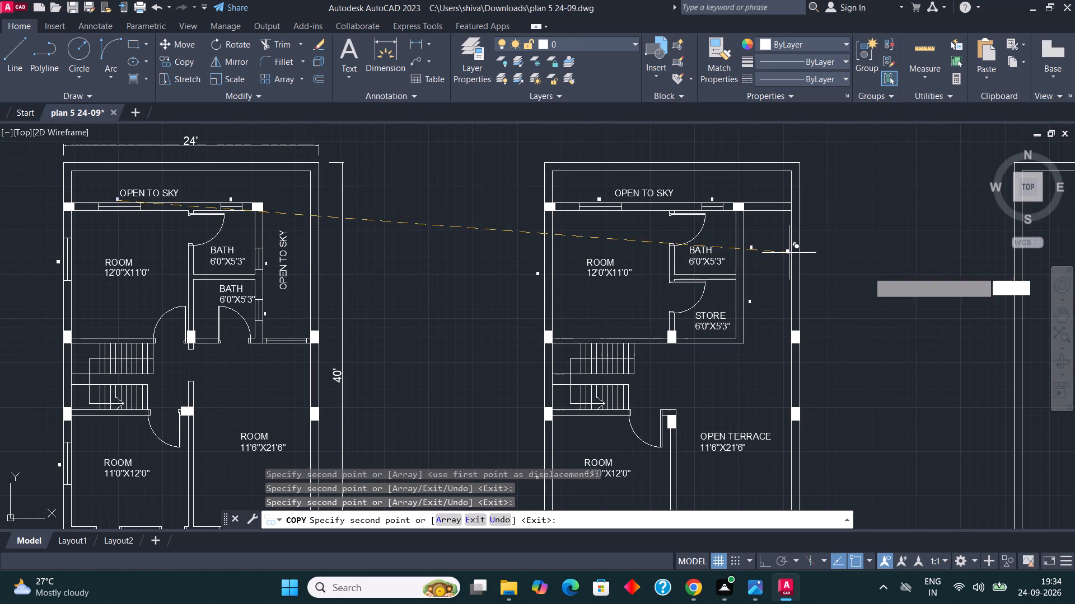
{"action": "scroll", "coordinate": [822, 237], "scroll_direction": "down", "scroll_amount": 1}
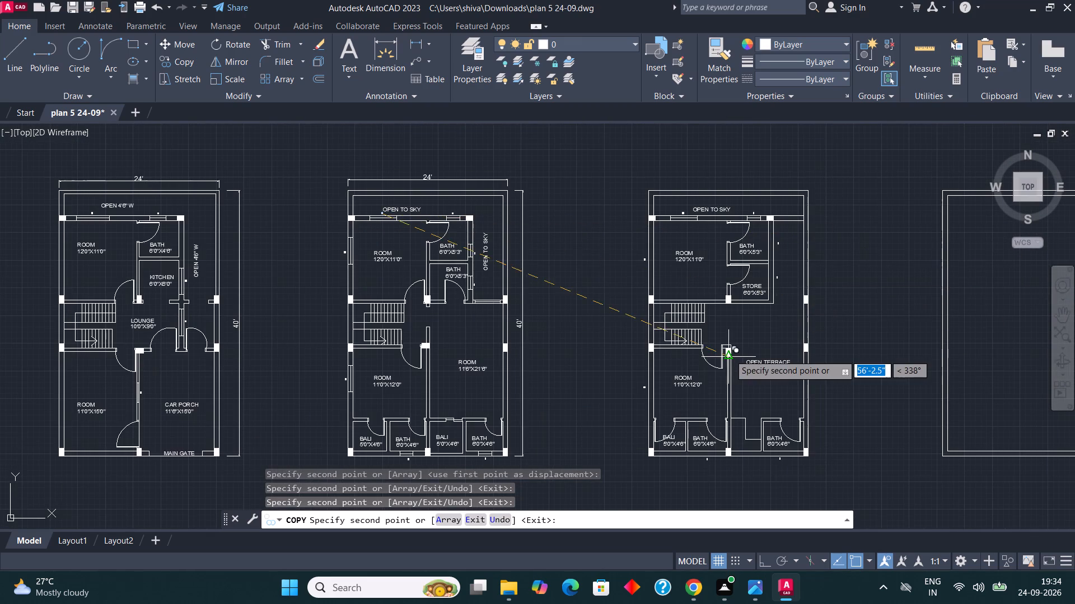
{"action": "scroll", "coordinate": [730, 355], "scroll_direction": "up", "scroll_amount": 1}
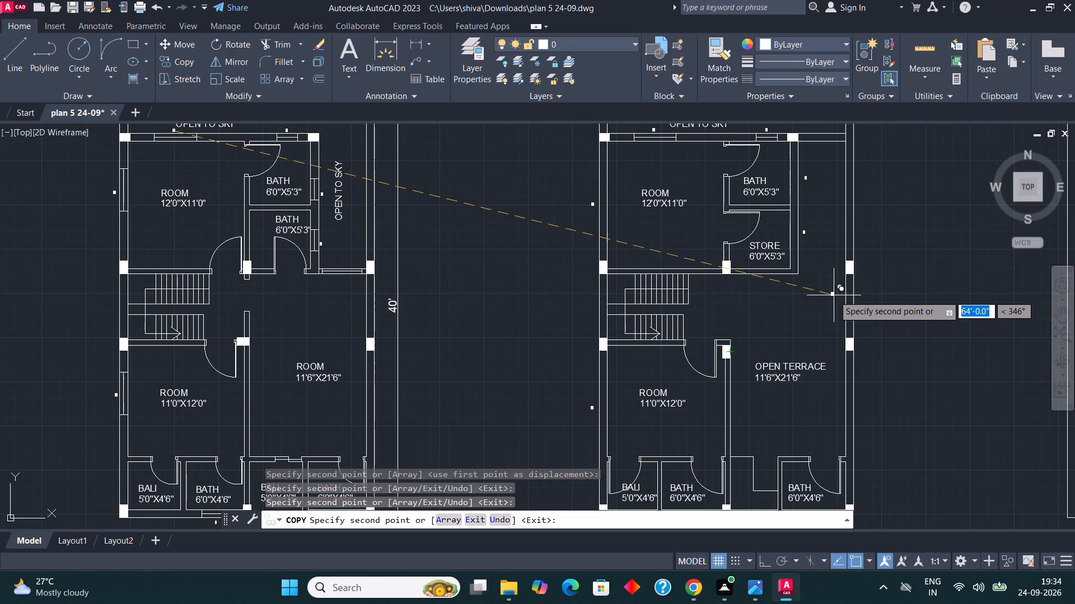
{"action": "scroll", "coordinate": [685, 243], "scroll_direction": "down", "scroll_amount": 1}
{"action": "scroll", "coordinate": [772, 407], "scroll_direction": "up", "scroll_amount": 1}
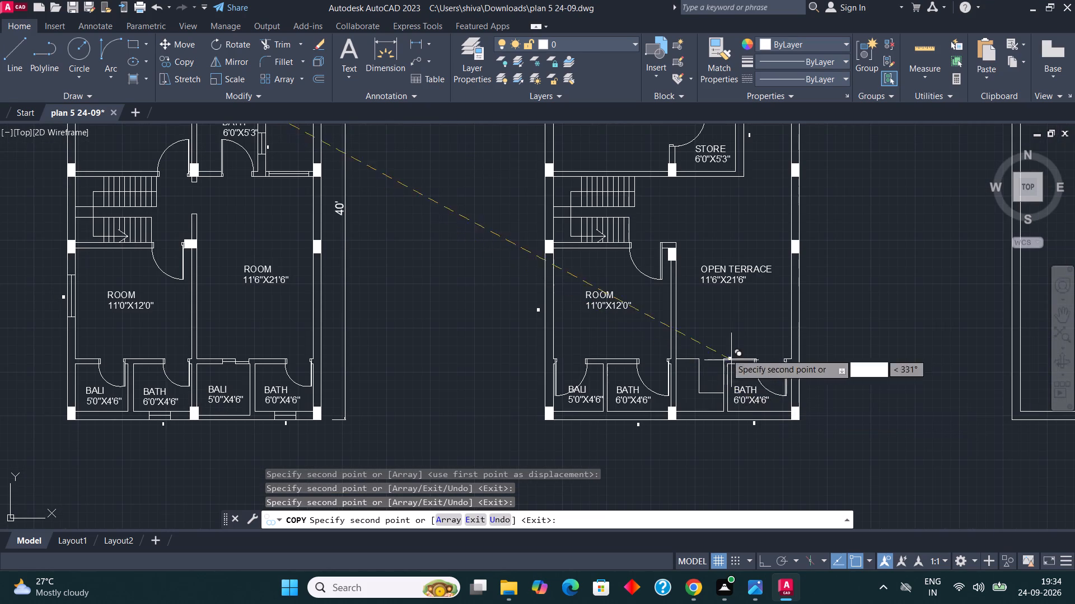
{"action": "scroll", "coordinate": [676, 298], "scroll_direction": "up", "scroll_amount": 3}
{"action": "scroll", "coordinate": [723, 284], "scroll_direction": "down", "scroll_amount": 3}
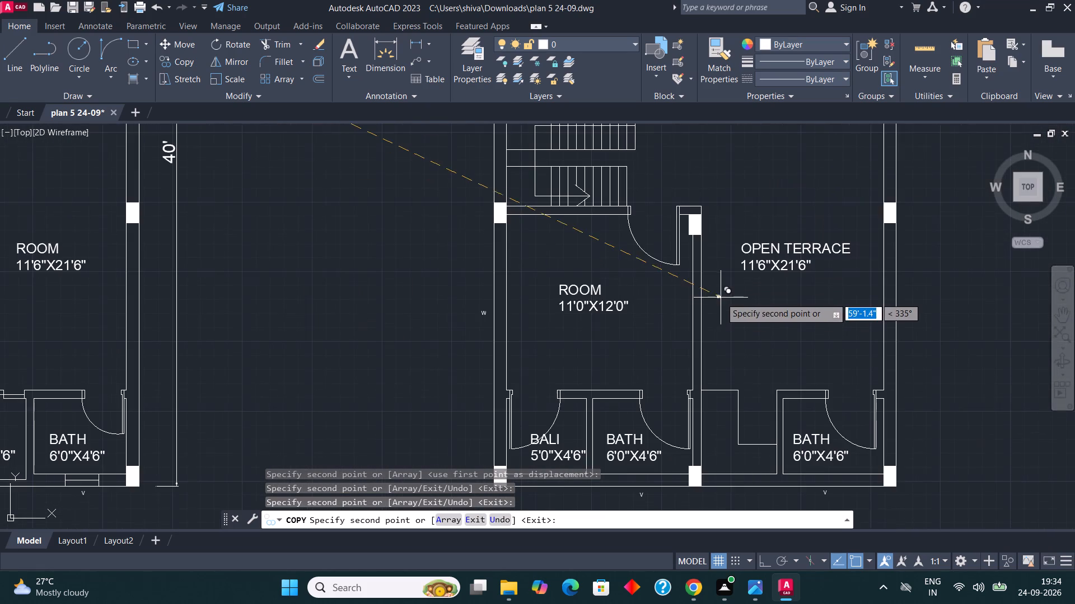
{"action": "scroll", "coordinate": [712, 334], "scroll_direction": "up", "scroll_amount": 1}
{"action": "scroll", "coordinate": [728, 306], "scroll_direction": "down", "scroll_amount": 2}
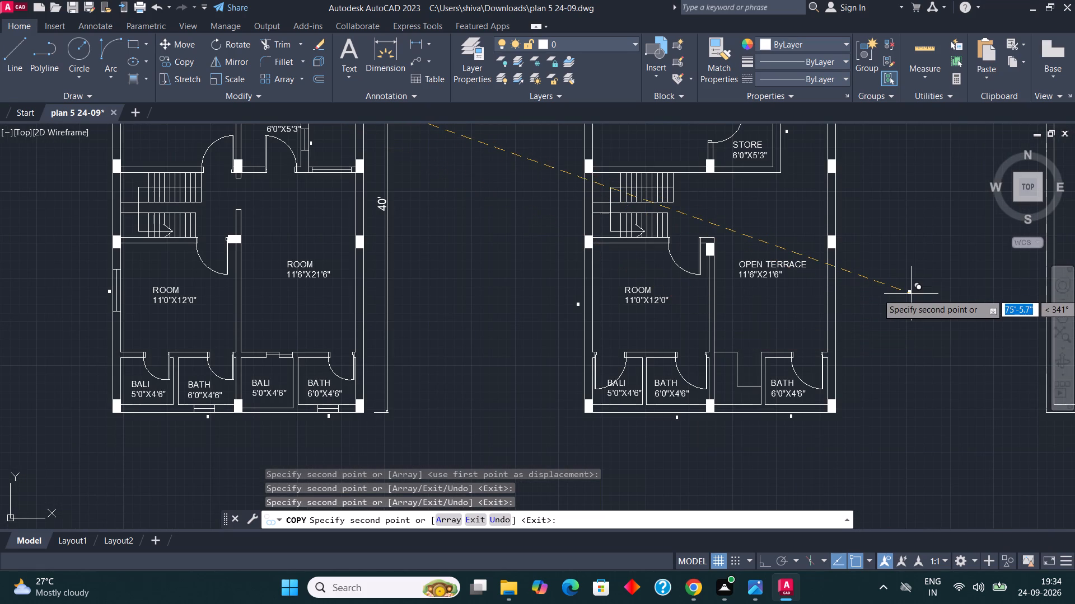
{"action": "key", "text": "Escape"}
{"action": "key", "text": "Escape"}
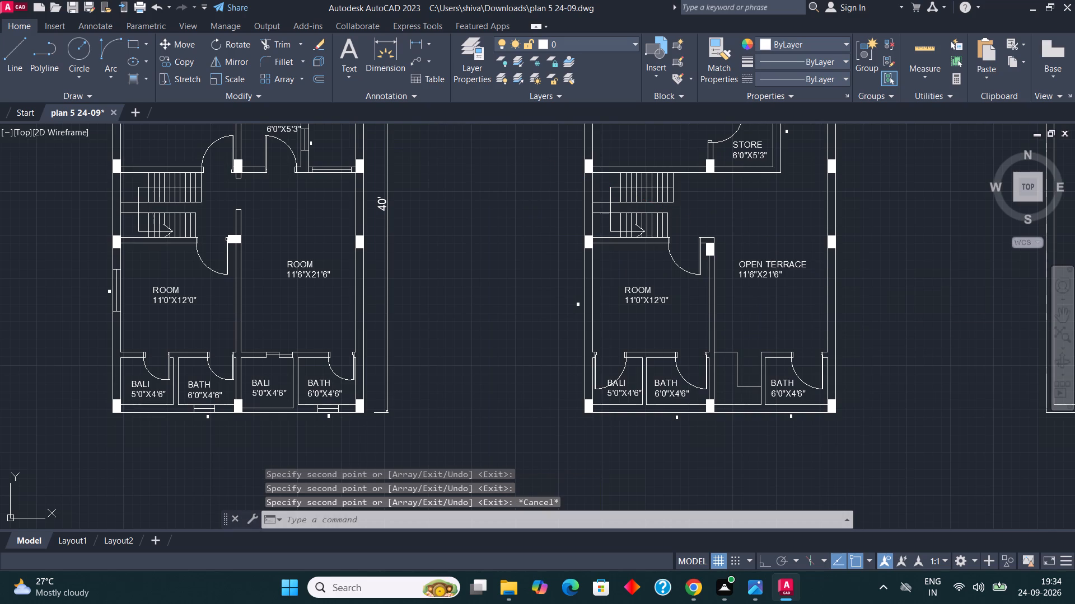
Draw a horizontal line about 2'-4" long across the left wall of the third plan's 11'0"X12'0" room, below the W tag.
{"action": "scroll", "coordinate": [559, 352], "scroll_direction": "up", "scroll_amount": 1}
{"action": "scroll", "coordinate": [592, 308], "scroll_direction": "up", "scroll_amount": 3}
{"action": "scroll", "coordinate": [612, 333], "scroll_direction": "down", "scroll_amount": 2}
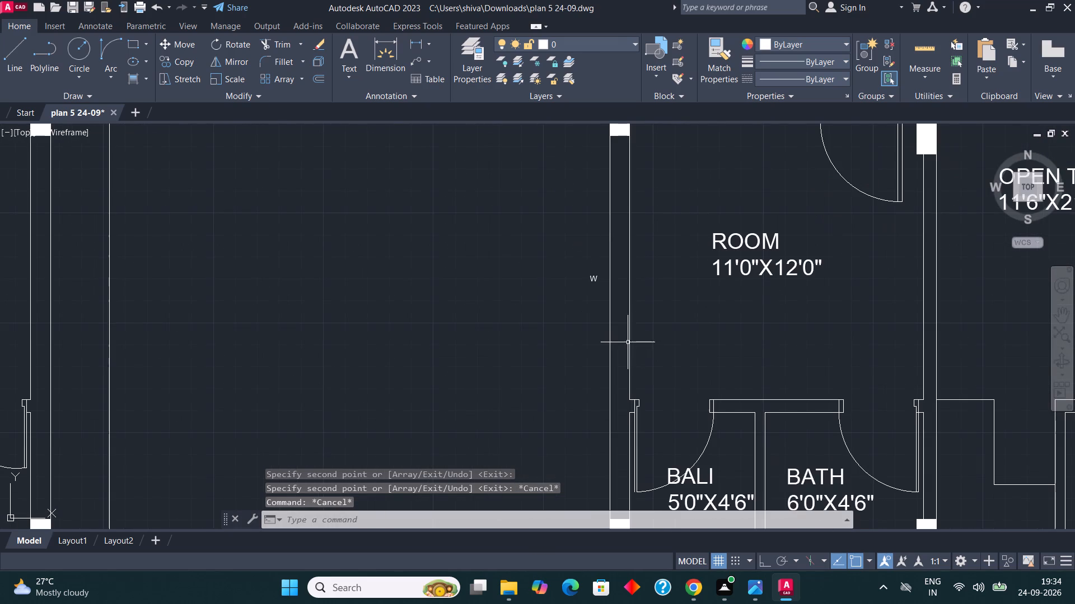
{"action": "key", "text": "Escape"}
{"action": "key", "text": "Escape"}
{"action": "key", "text": "l"}
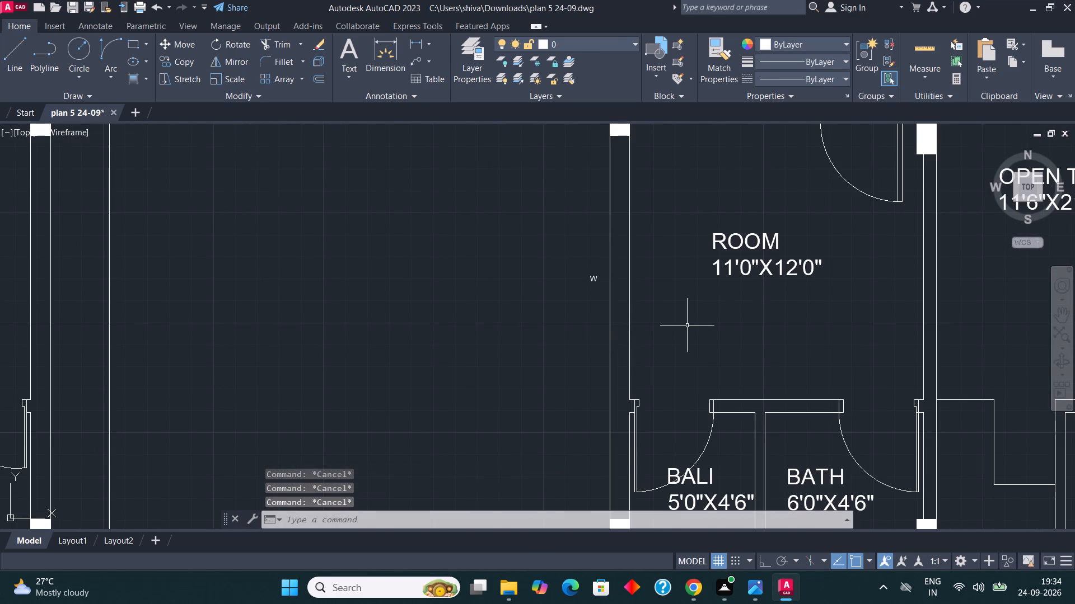
{"action": "key", "text": "Return"}
{"action": "scroll", "coordinate": [657, 327], "scroll_direction": "up", "scroll_amount": 2}
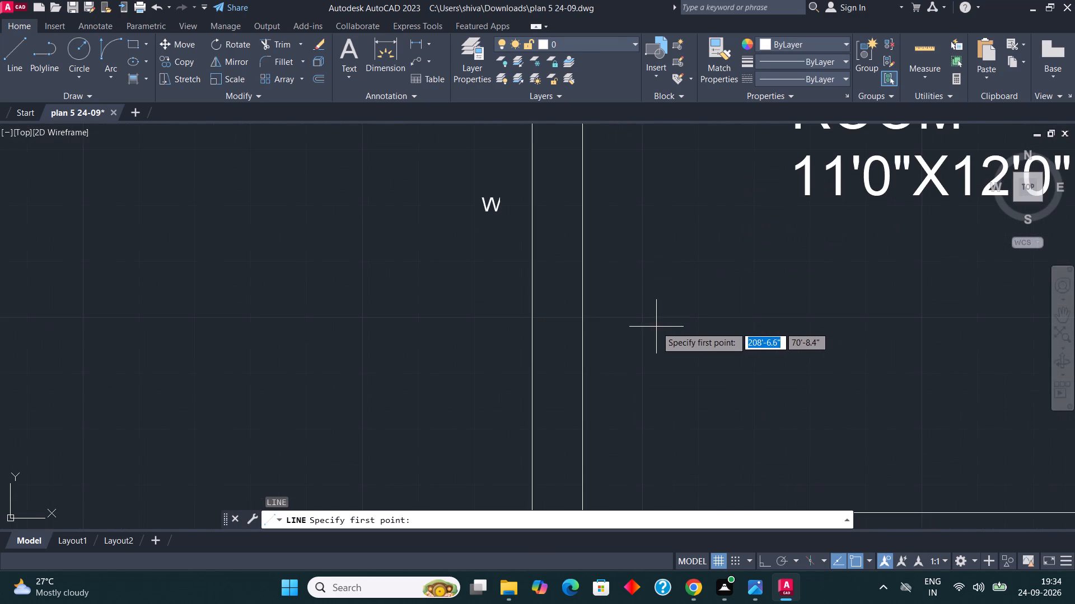
{"action": "left_click", "coordinate": [633, 367]}
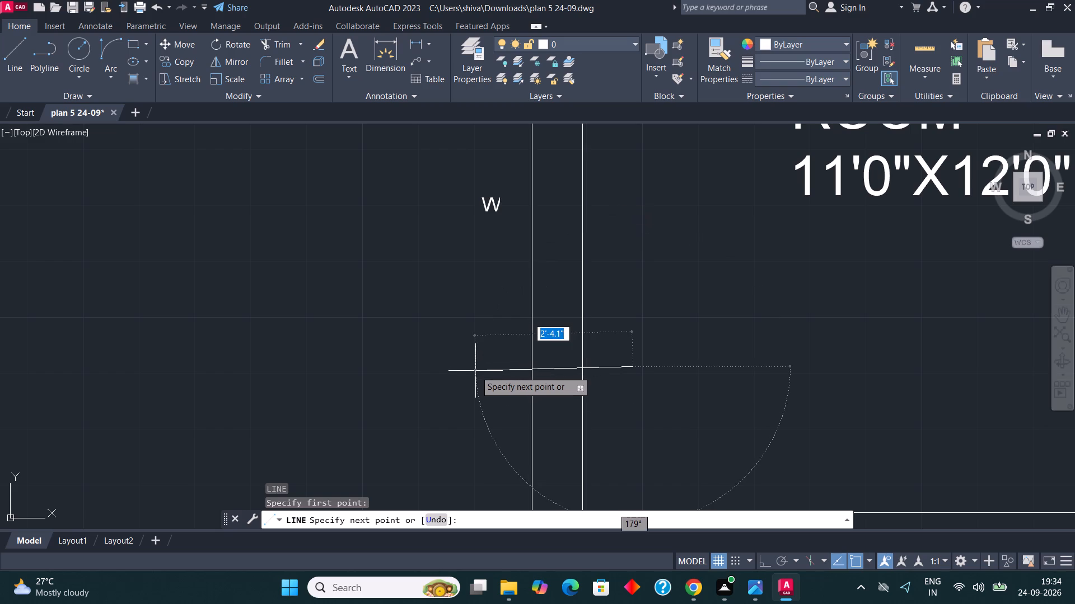
{"action": "key", "text": "F8"}
{"action": "left_click", "coordinate": [475, 371]}
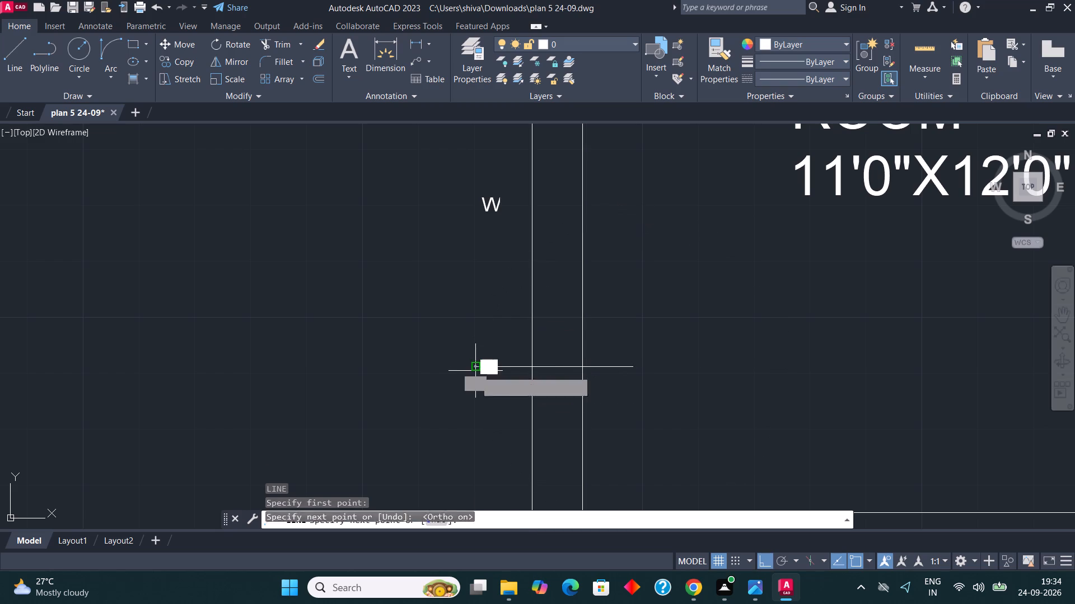
{"action": "type", "text": "TR"}
{"action": "key", "text": "Return"}
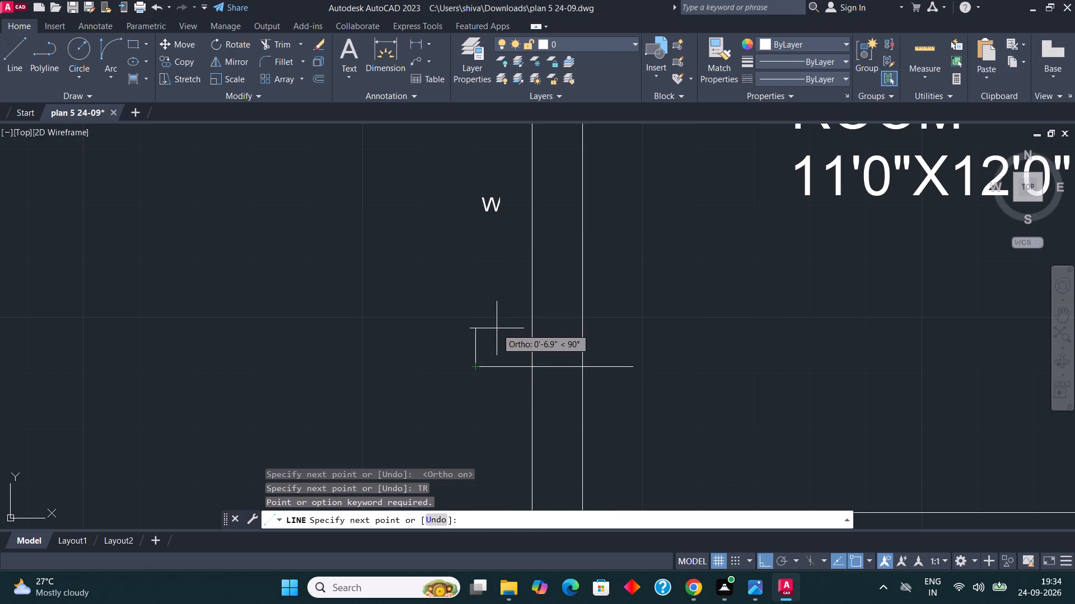
{"action": "key", "text": "Escape"}
Trim both ends of the horizontal line projecting beyond the room's left wall faces.
{"action": "type", "text": "TR"}
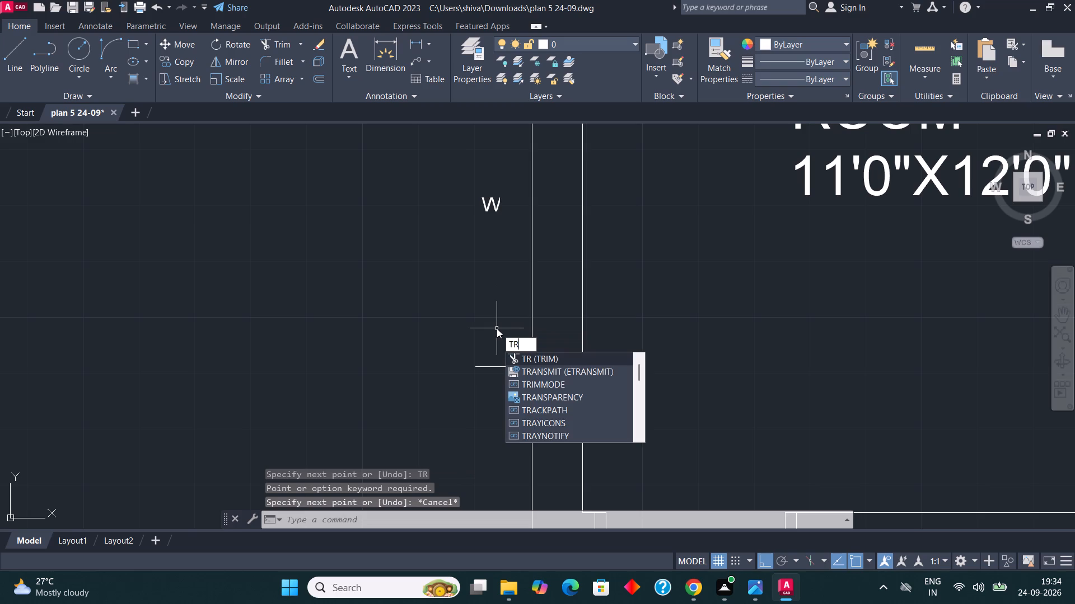
{"action": "key", "text": "Return"}
{"action": "left_click", "coordinate": [497, 328]}
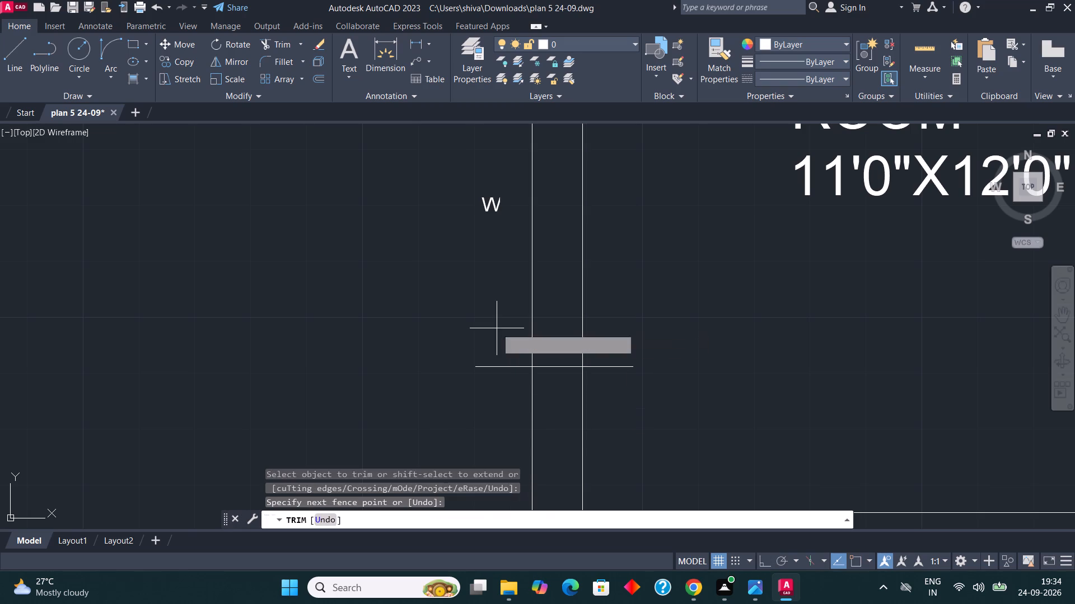
{"action": "left_click", "coordinate": [492, 395]}
{"action": "left_click", "coordinate": [600, 351]}
{"action": "left_click", "coordinate": [588, 405]}
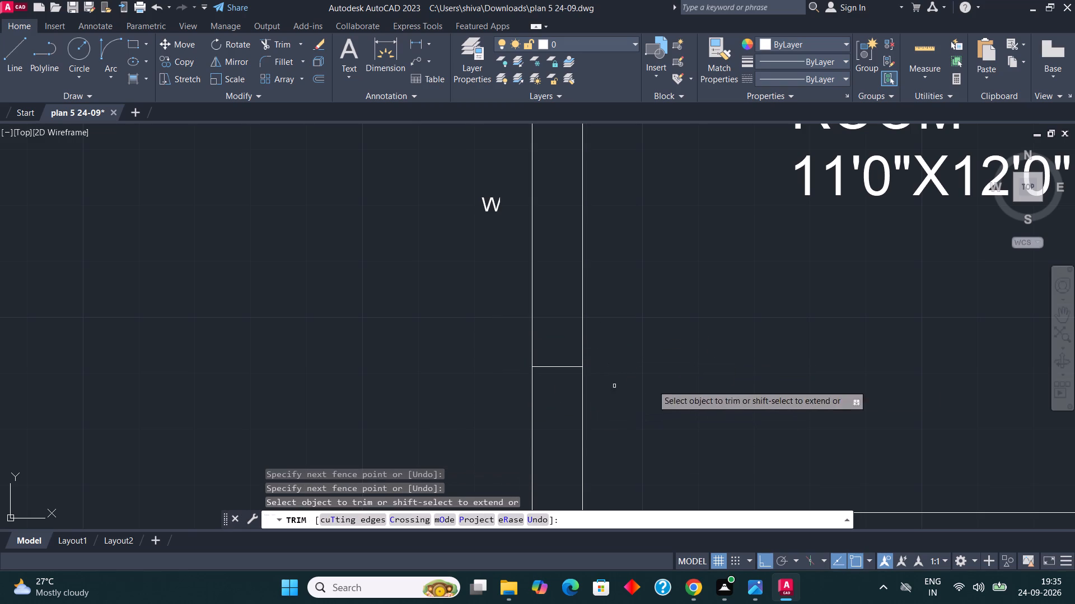
{"action": "key", "text": "Escape"}
{"action": "key", "text": "Escape"}
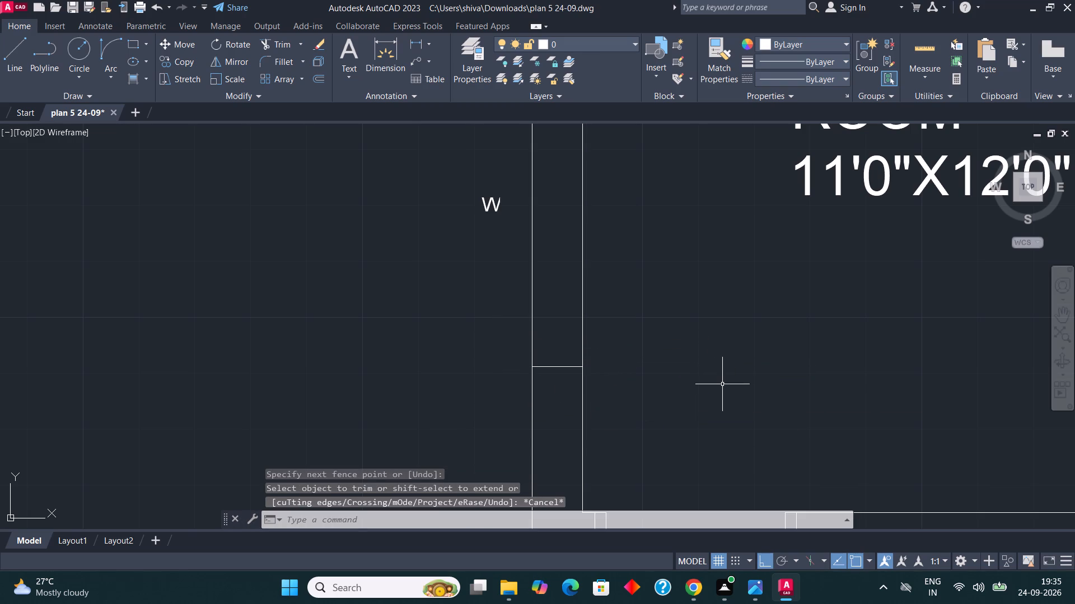
Offset the trimmed jamb line 4' upward within the wall to mark the window's other side.
{"action": "scroll", "coordinate": [511, 427], "scroll_direction": "up", "scroll_amount": 1}
{"action": "scroll", "coordinate": [540, 421], "scroll_direction": "down", "scroll_amount": 3}
{"action": "scroll", "coordinate": [565, 373], "scroll_direction": "up", "scroll_amount": 2}
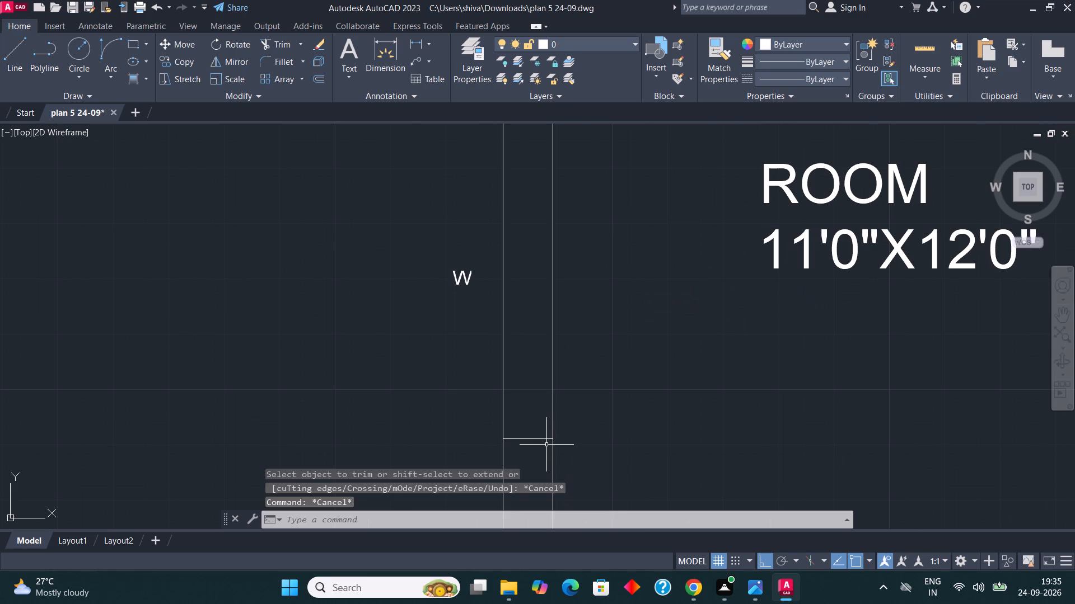
{"action": "left_click", "coordinate": [546, 445]}
{"action": "left_click", "coordinate": [531, 410]}
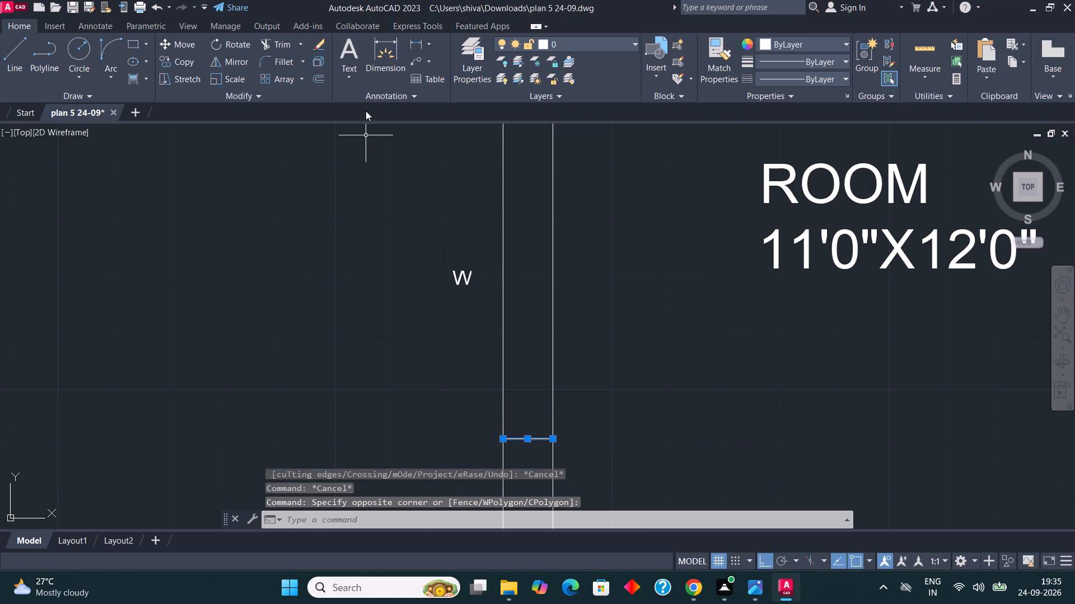
{"action": "left_click", "coordinate": [325, 72]}
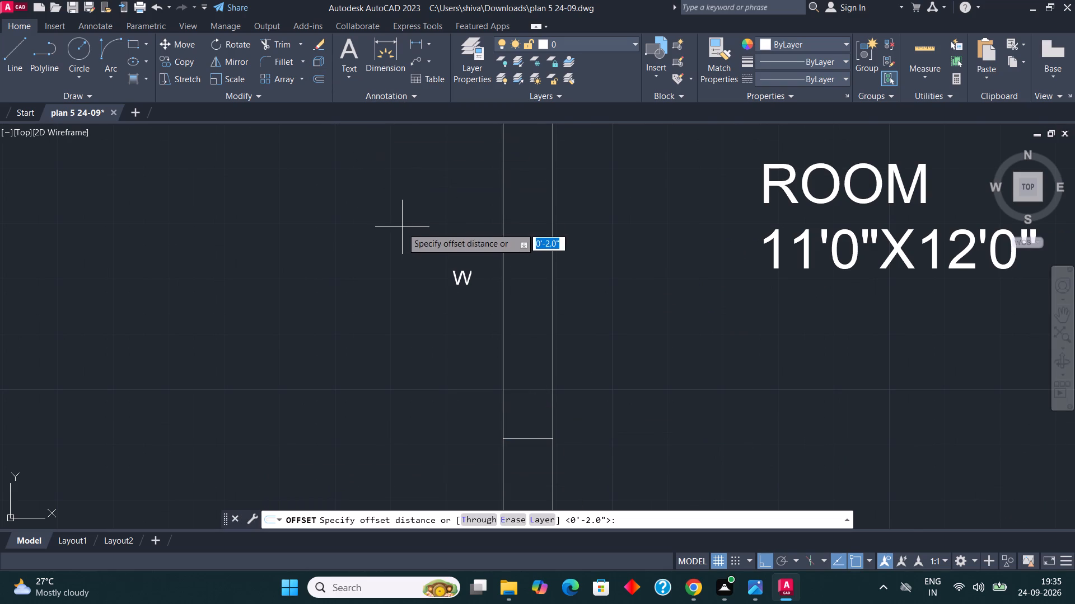
{"action": "type", "text": "3'"}
{"action": "key", "text": "Return"}
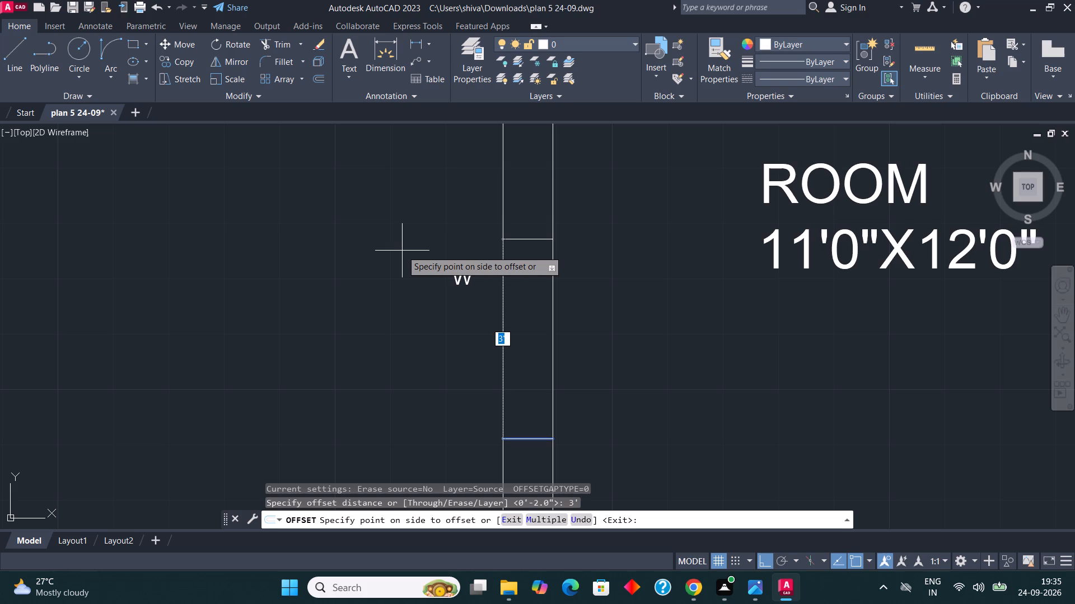
{"action": "key", "text": "BackSpace"}
{"action": "key", "text": "4"}
{"action": "key", "text": "apostrophe"}
{"action": "key", "text": "Return"}
{"action": "scroll", "coordinate": [577, 302], "scroll_direction": "down", "scroll_amount": 3}
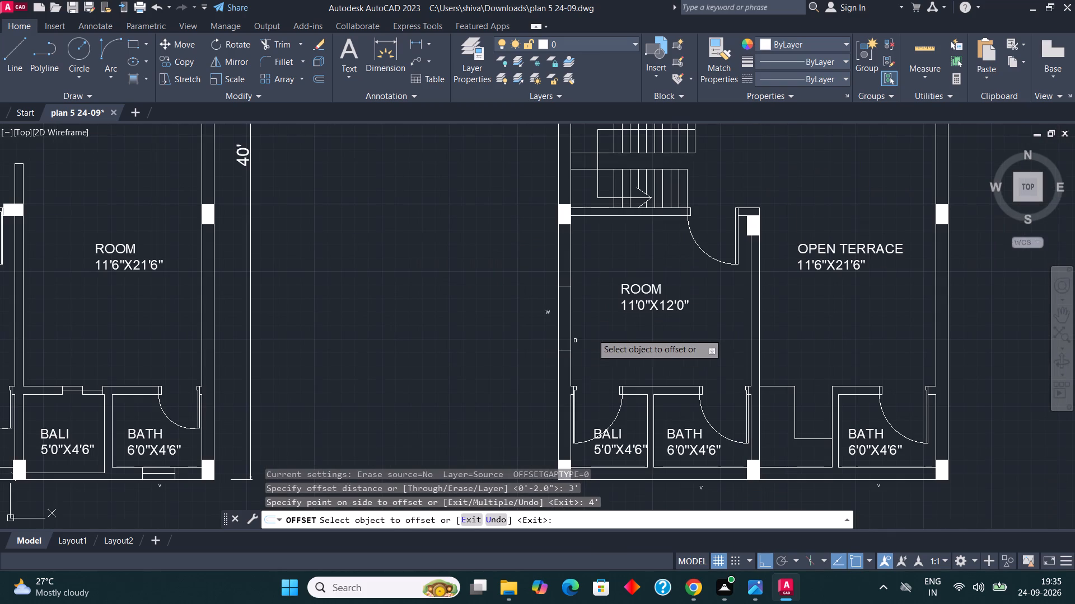
{"action": "key", "text": "Escape"}
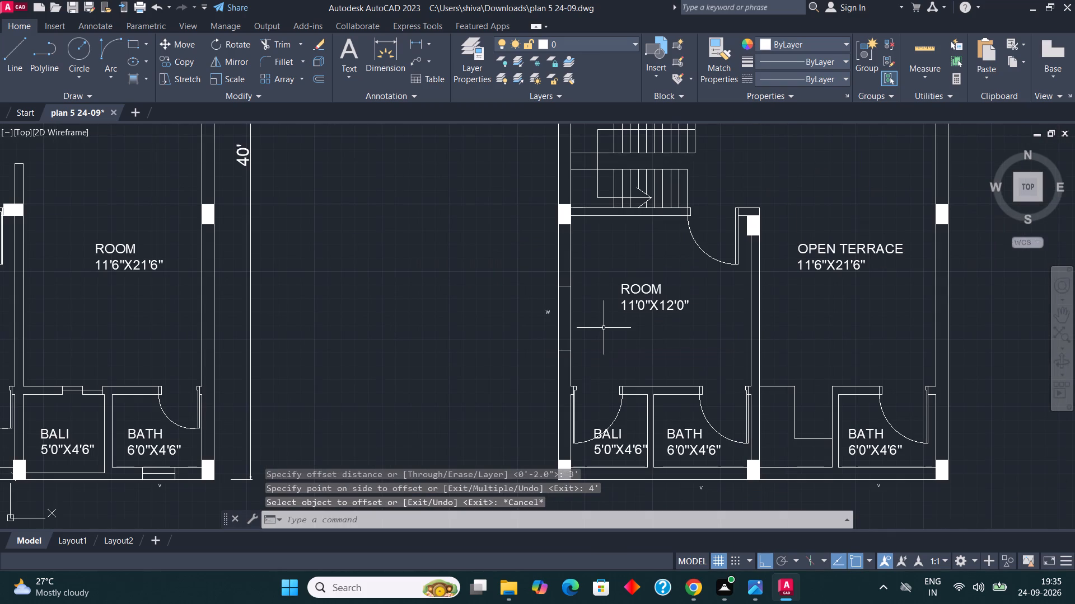
Draw the window's vertical centre line between the midpoints of the two jamb lines in the left wall.
{"action": "key", "text": "l"}
{"action": "key", "text": "Return"}
{"action": "scroll", "coordinate": [592, 301], "scroll_direction": "up", "scroll_amount": 2}
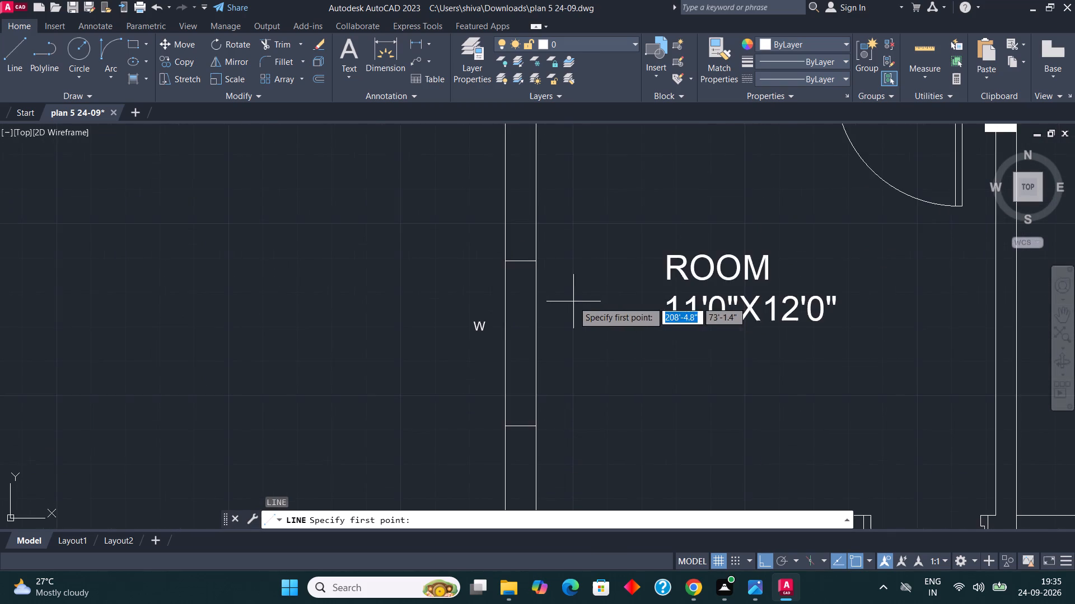
{"action": "scroll", "coordinate": [568, 301], "scroll_direction": "up", "scroll_amount": 1}
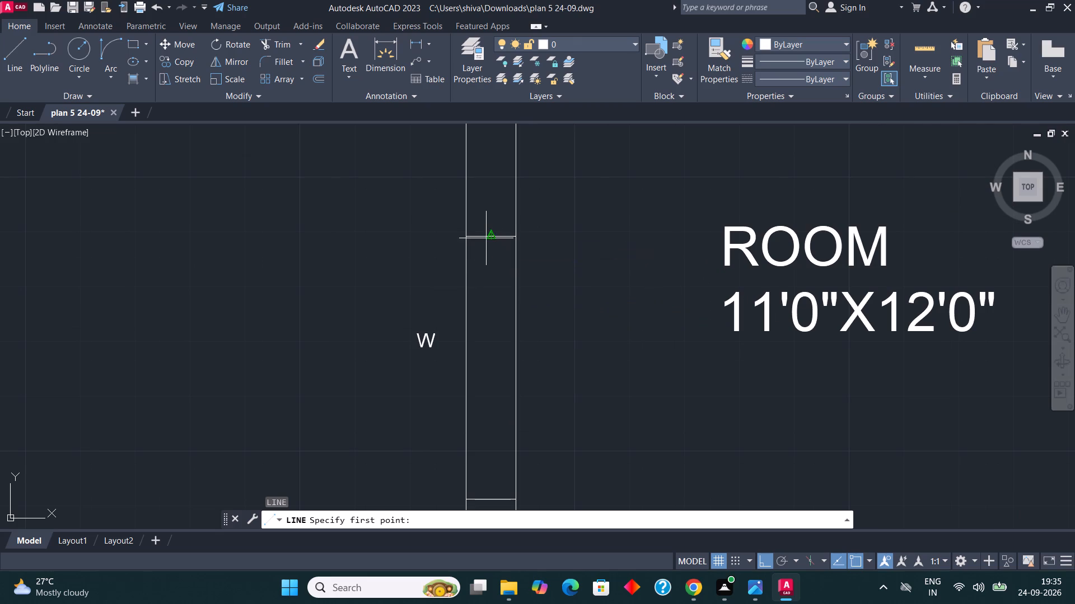
{"action": "left_click", "coordinate": [486, 238]}
{"action": "scroll", "coordinate": [489, 237], "scroll_direction": "down", "scroll_amount": 3}
{"action": "scroll", "coordinate": [479, 314], "scroll_direction": "up", "scroll_amount": 3}
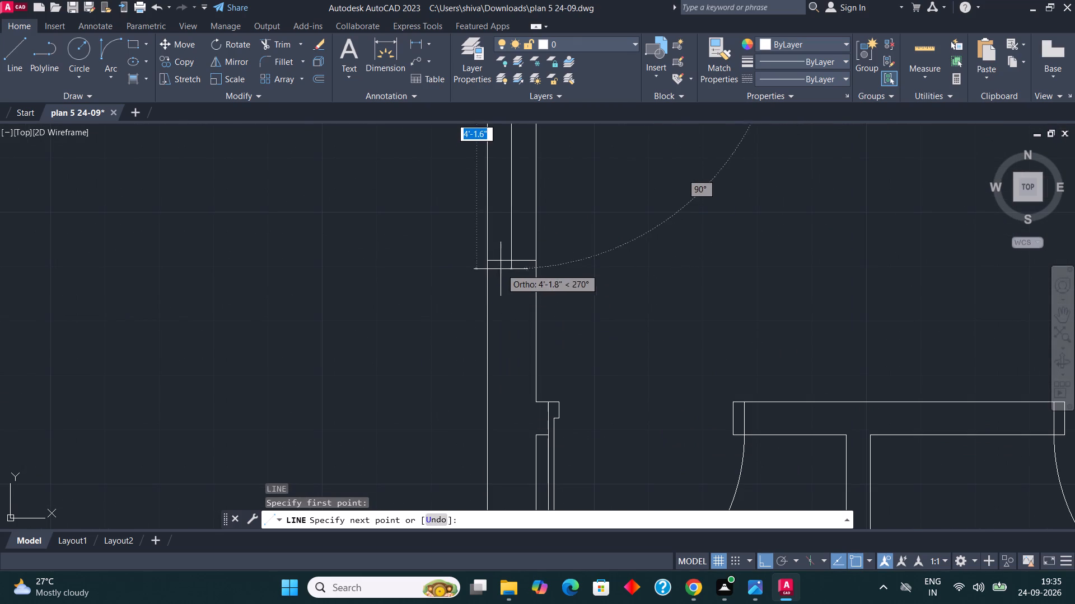
{"action": "left_click", "coordinate": [516, 258]}
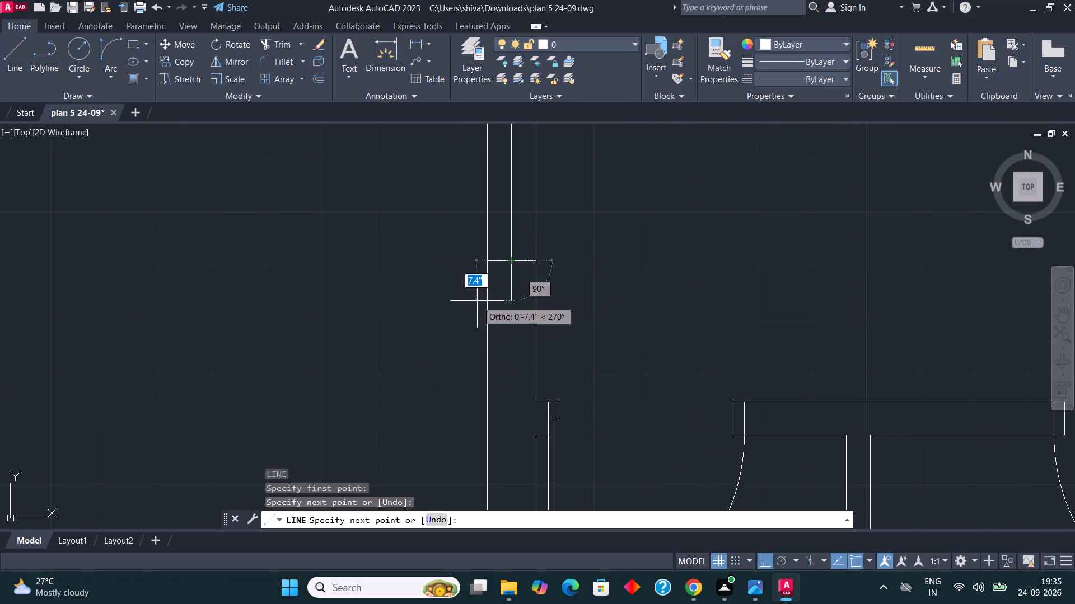
Copy the completed left-wall window of the third plan's 11'0"X12'0" room about 19' straight up, beside the 12'0"X11'0" room's W tag.
{"action": "key", "text": "Escape"}
{"action": "key", "text": "Escape"}
{"action": "scroll", "coordinate": [517, 345], "scroll_direction": "down", "scroll_amount": 3}
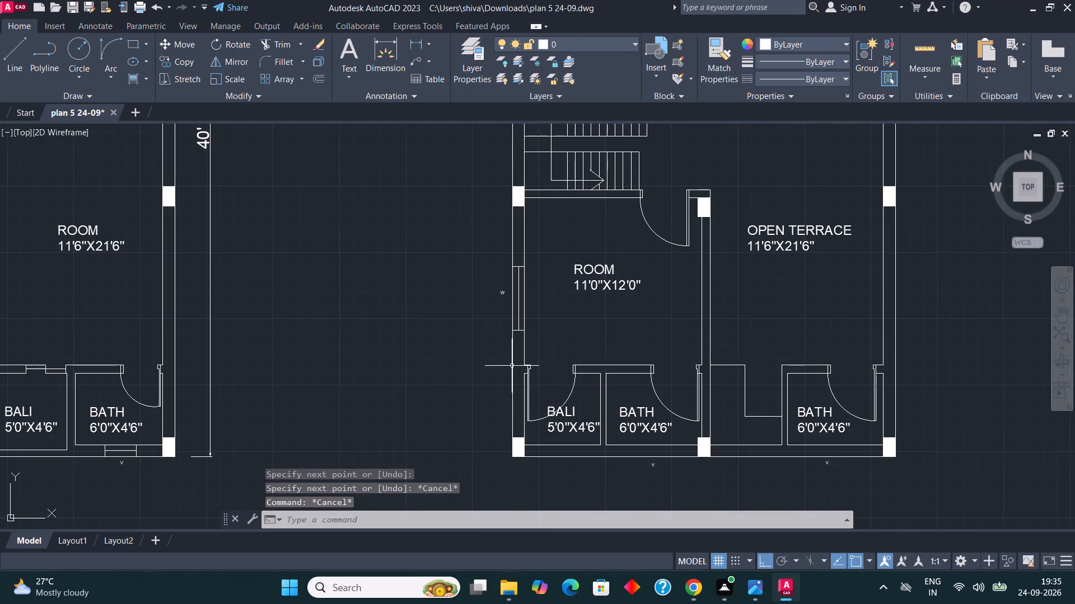
{"action": "scroll", "coordinate": [519, 301], "scroll_direction": "up", "scroll_amount": 1}
{"action": "scroll", "coordinate": [514, 404], "scroll_direction": "down", "scroll_amount": 2}
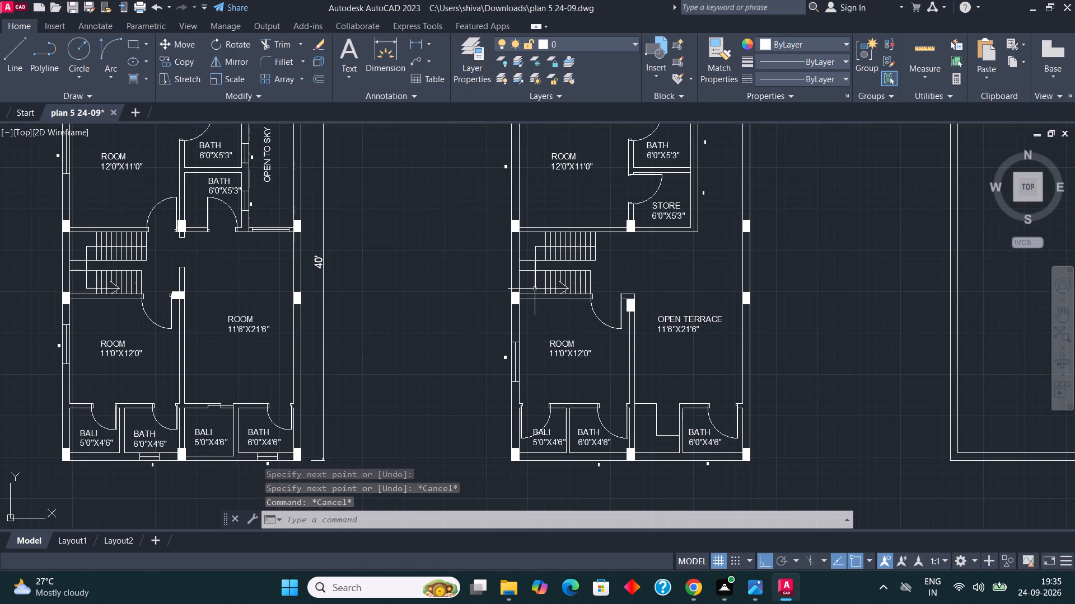
{"action": "scroll", "coordinate": [535, 289], "scroll_direction": "up", "scroll_amount": 2}
{"action": "scroll", "coordinate": [531, 342], "scroll_direction": "down", "scroll_amount": 2}
{"action": "scroll", "coordinate": [516, 400], "scroll_direction": "up", "scroll_amount": 3}
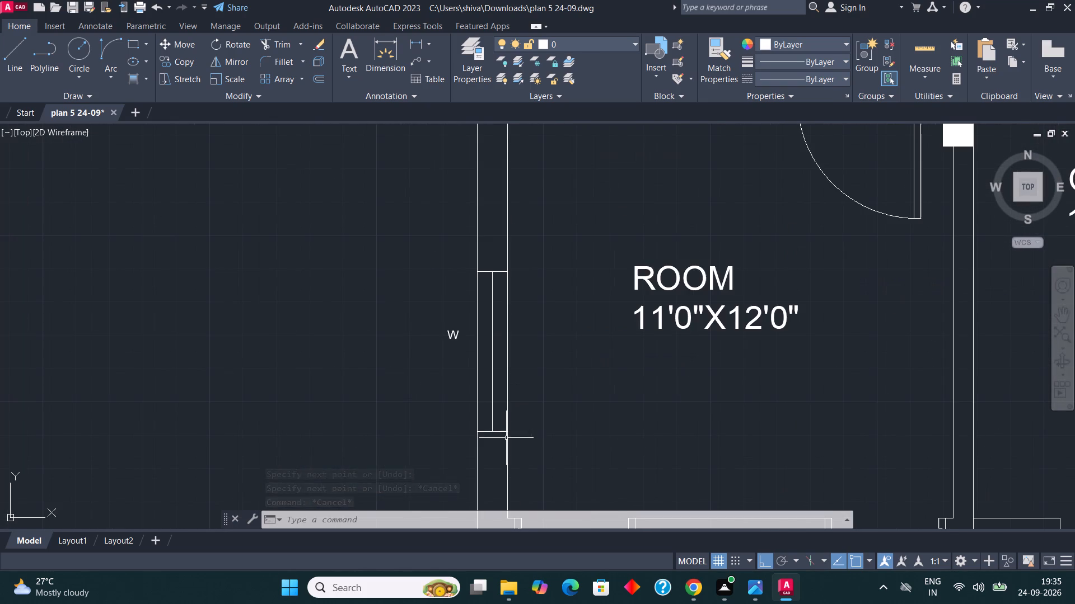
{"action": "left_click", "coordinate": [503, 435]}
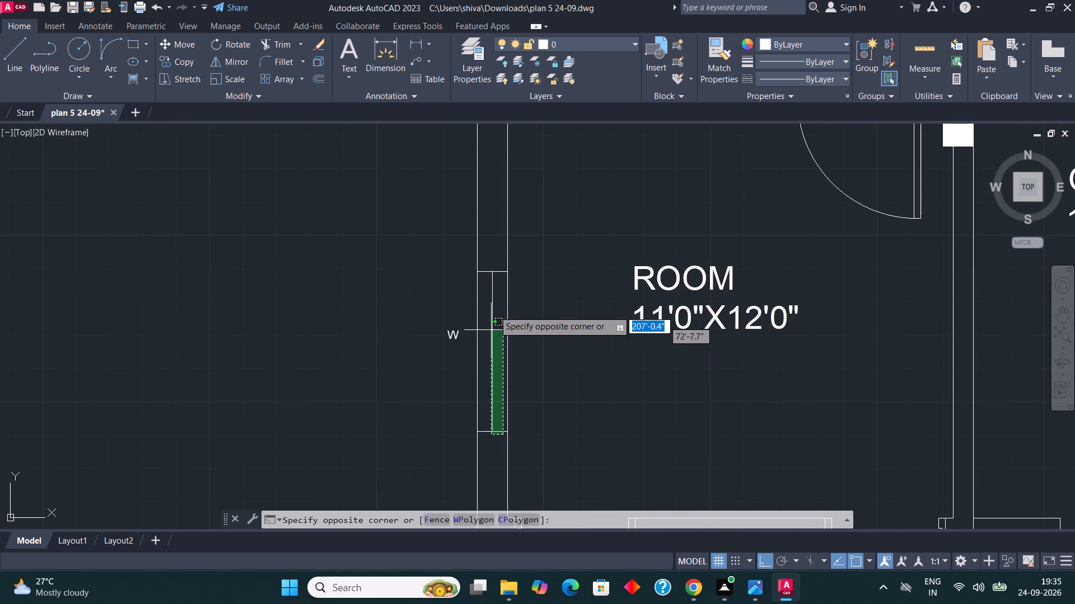
{"action": "left_click", "coordinate": [481, 244]}
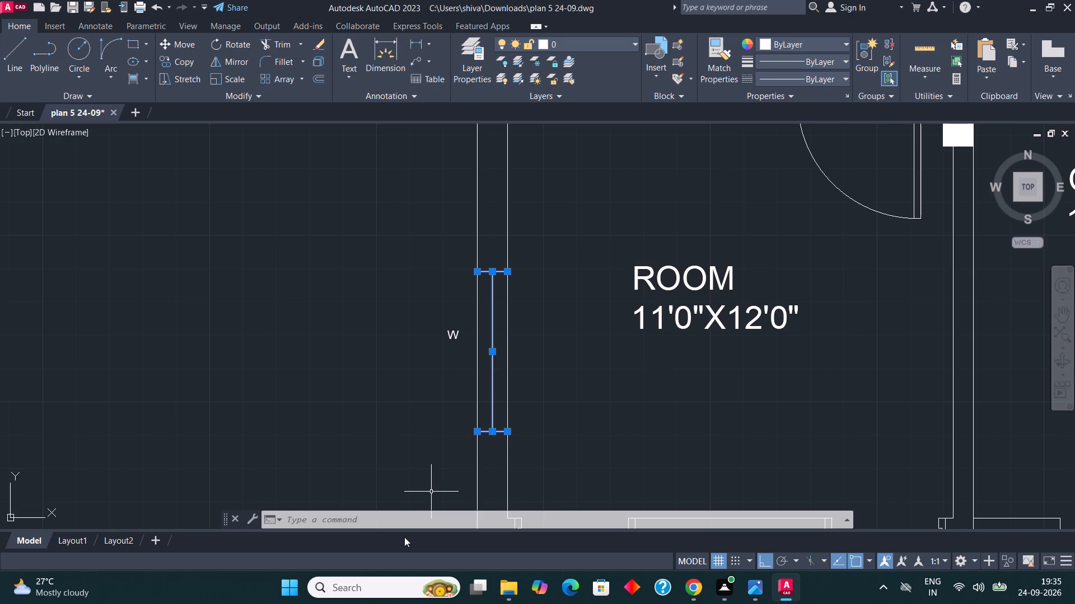
{"action": "left_click", "coordinate": [180, 62]}
{"action": "scroll", "coordinate": [462, 298], "scroll_direction": "up", "scroll_amount": 1}
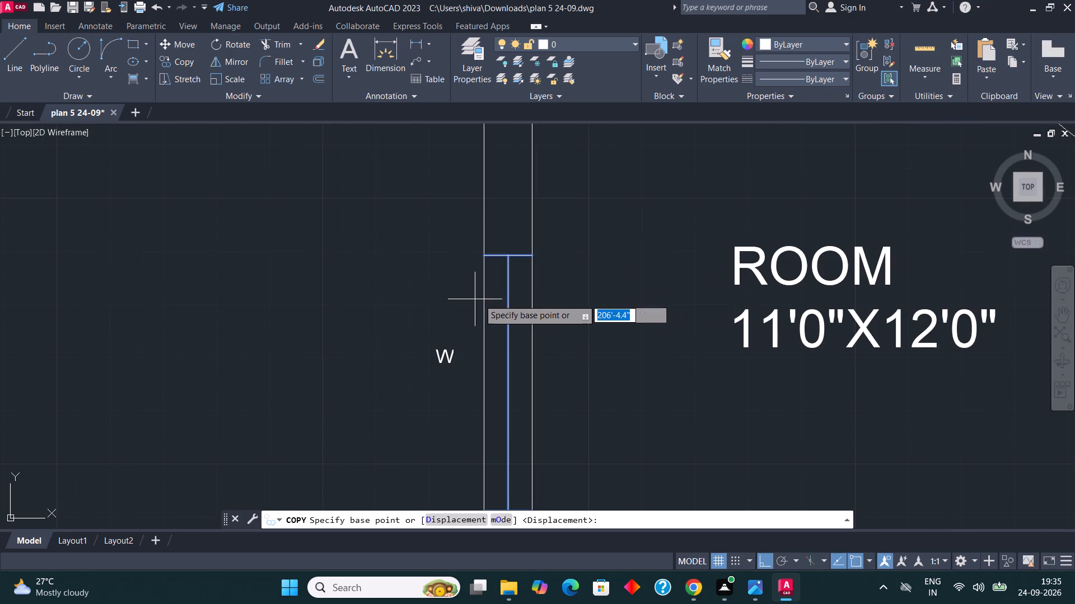
{"action": "left_click", "coordinate": [494, 300]}
{"action": "scroll", "coordinate": [513, 403], "scroll_direction": "down", "scroll_amount": 4}
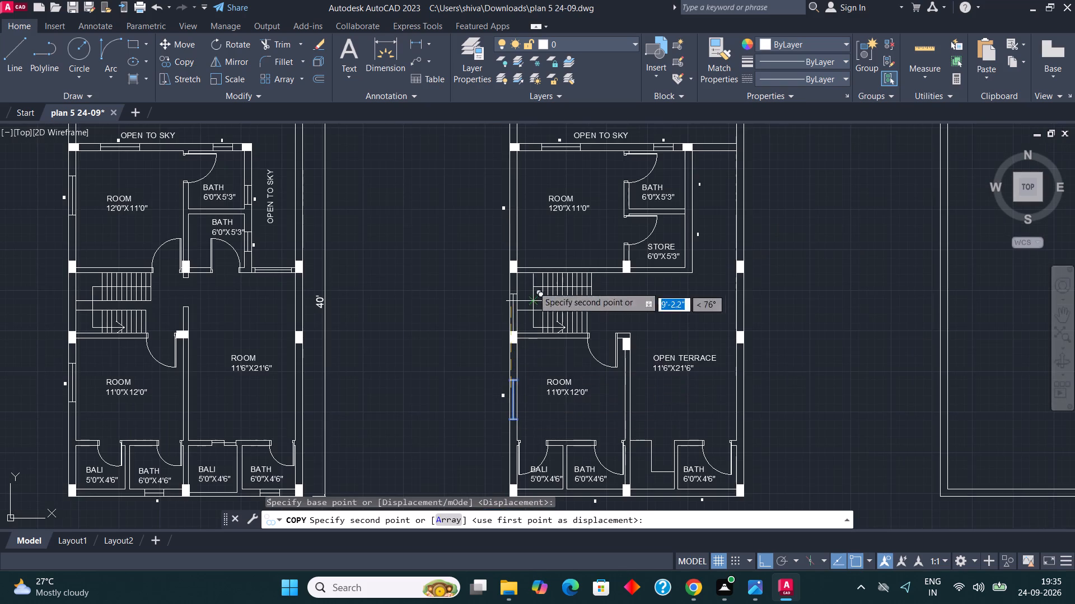
{"action": "scroll", "coordinate": [523, 239], "scroll_direction": "up", "scroll_amount": 1}
{"action": "scroll", "coordinate": [526, 187], "scroll_direction": "up", "scroll_amount": 2}
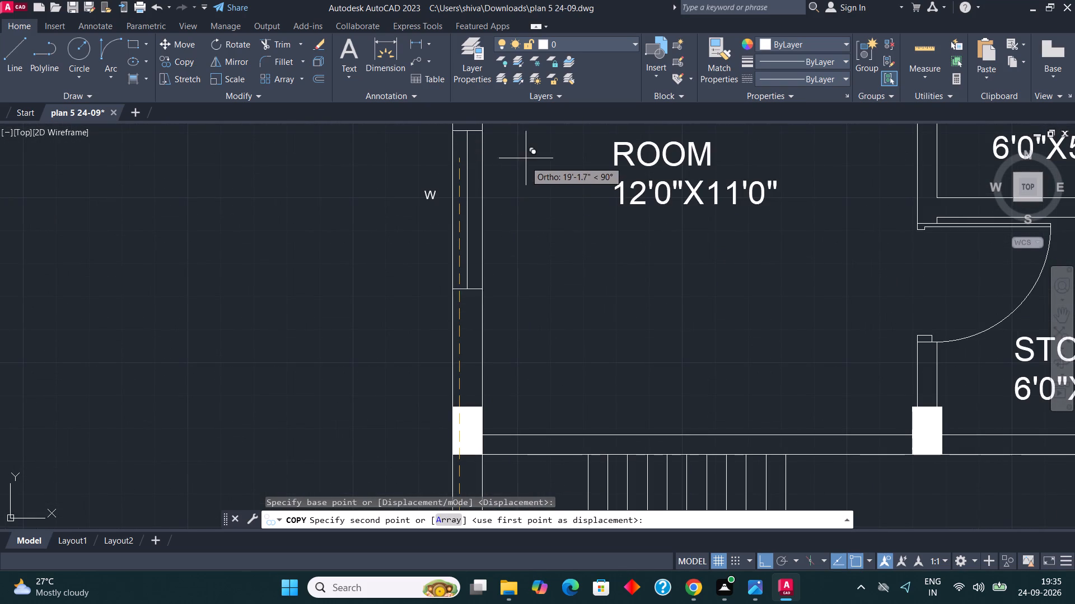
{"action": "left_click", "coordinate": [527, 155]}
{"action": "scroll", "coordinate": [489, 319], "scroll_direction": "down", "scroll_amount": 2}
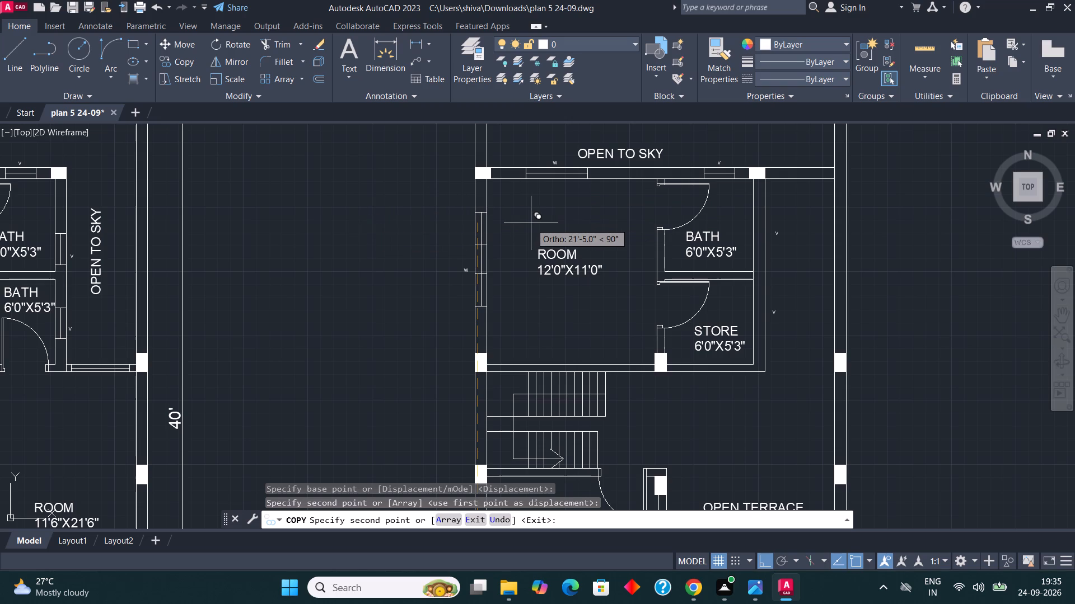
{"action": "key", "text": "Escape"}
{"action": "key", "text": "Escape"}
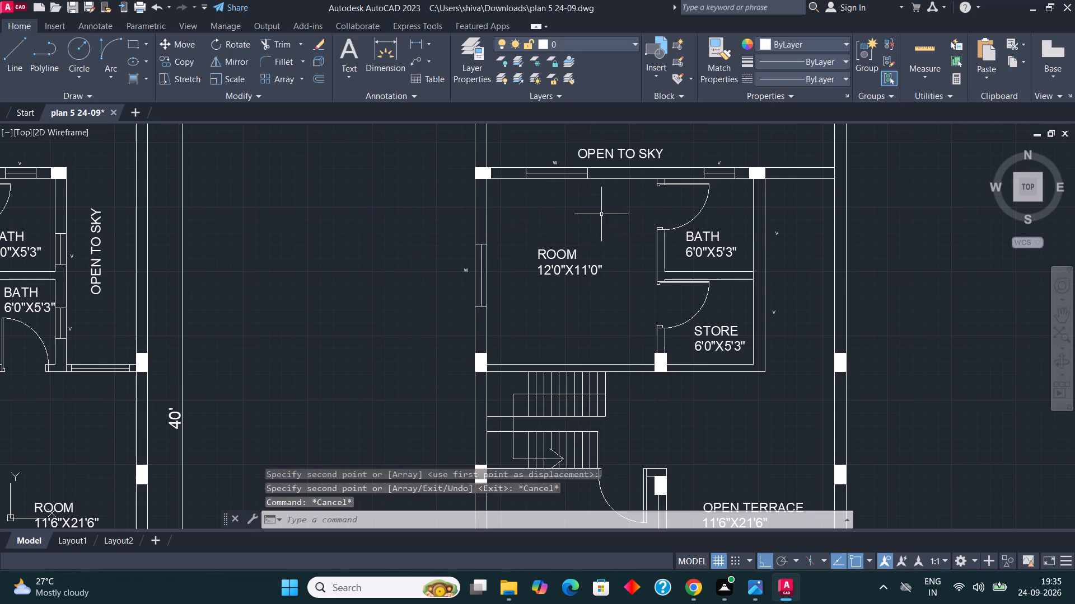
Trim the inner face line of the right wall where the partition between the third plan's bath and store meets it.
{"action": "scroll", "coordinate": [621, 199], "scroll_direction": "up", "scroll_amount": 1}
{"action": "scroll", "coordinate": [718, 200], "scroll_direction": "up", "scroll_amount": 2}
{"action": "scroll", "coordinate": [580, 278], "scroll_direction": "down", "scroll_amount": 2}
{"action": "scroll", "coordinate": [838, 273], "scroll_direction": "up", "scroll_amount": 1}
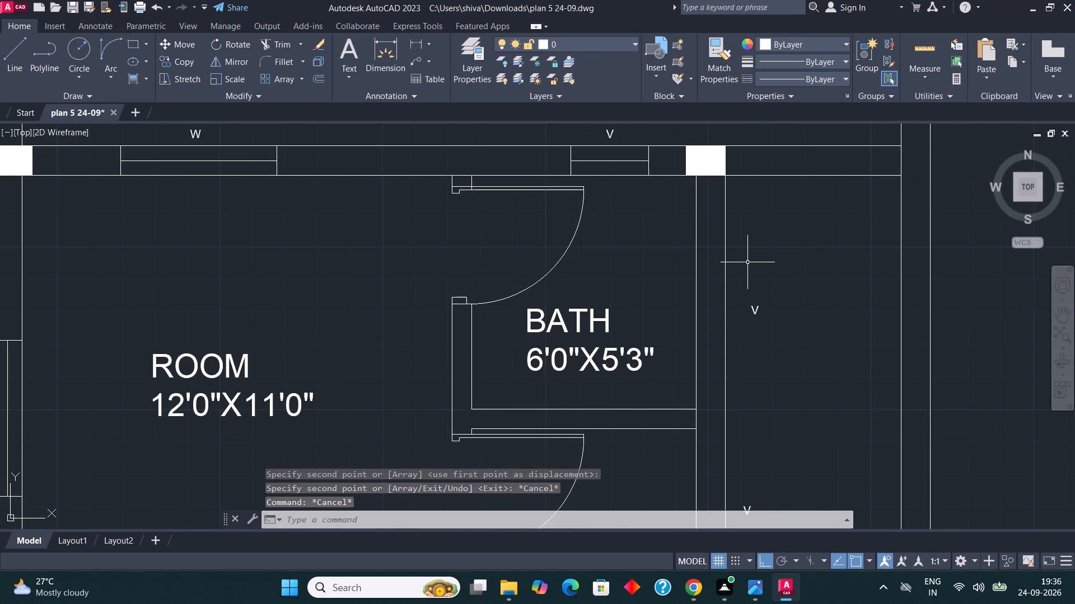
{"action": "key", "text": "Escape"}
{"action": "key", "text": "Escape"}
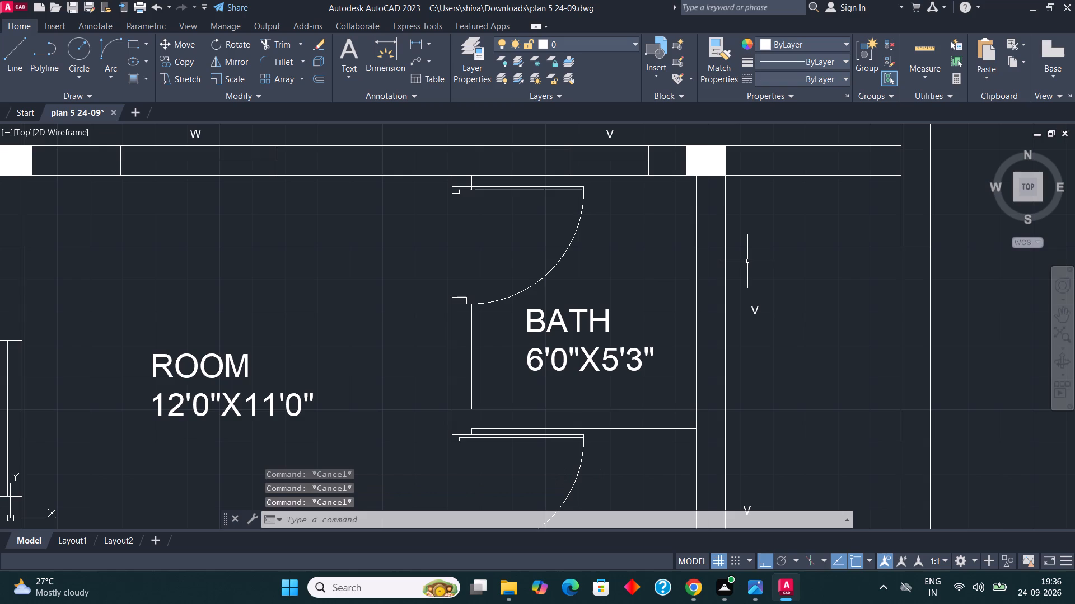
{"action": "type", "text": "TR"}
{"action": "key", "text": "Return"}
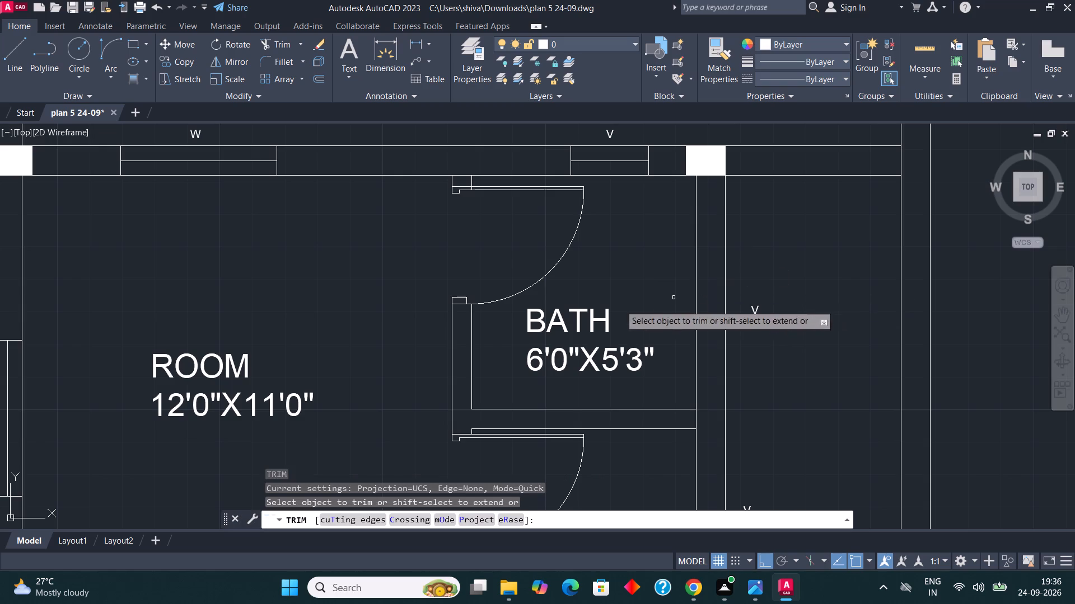
{"action": "left_click", "coordinate": [696, 424]}
{"action": "scroll", "coordinate": [691, 347], "scroll_direction": "down", "scroll_amount": 3}
{"action": "scroll", "coordinate": [702, 442], "scroll_direction": "up", "scroll_amount": 2}
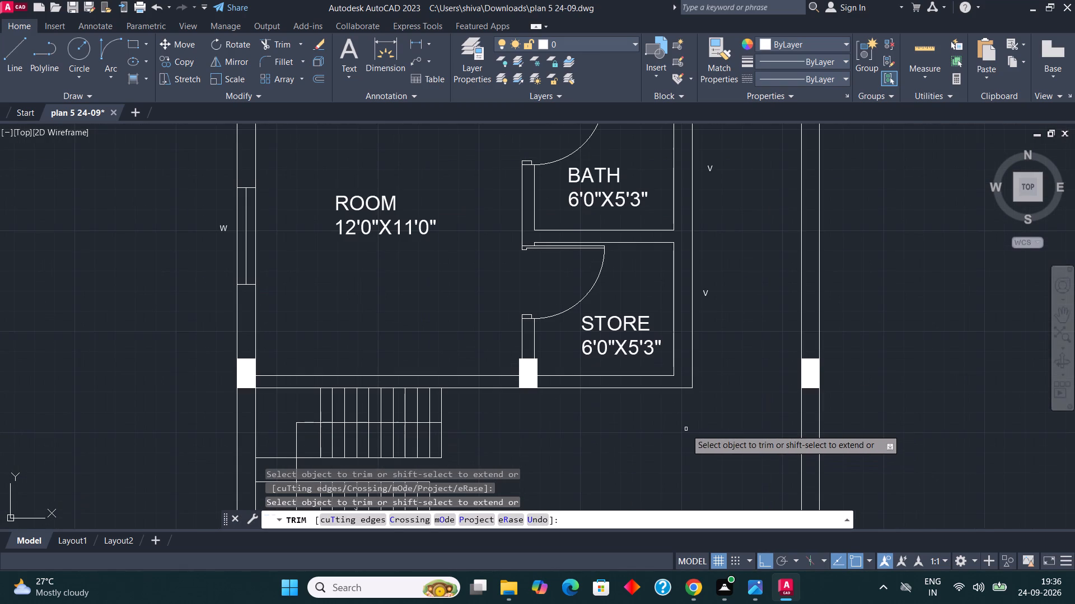
{"action": "key", "text": "Escape"}
{"action": "key", "text": "Escape"}
Draw a horizontal line across the right wall of the third plan's 6'0"X5'3" bath, above its V tag.
{"action": "key", "text": "l"}
{"action": "key", "text": "Return"}
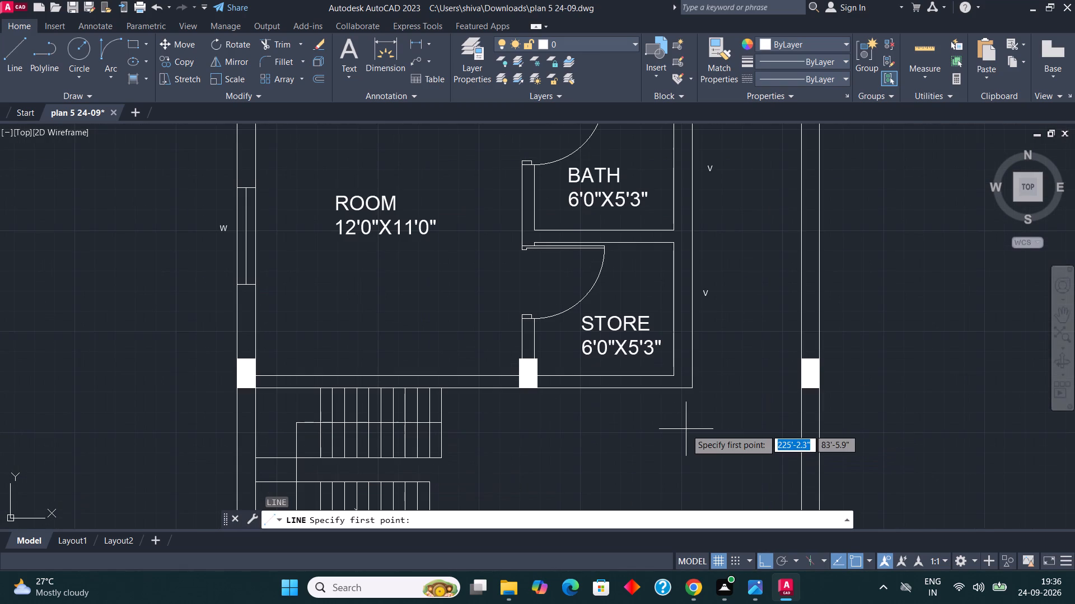
{"action": "scroll", "coordinate": [624, 475], "scroll_direction": "down", "scroll_amount": 1}
{"action": "scroll", "coordinate": [651, 269], "scroll_direction": "up", "scroll_amount": 2}
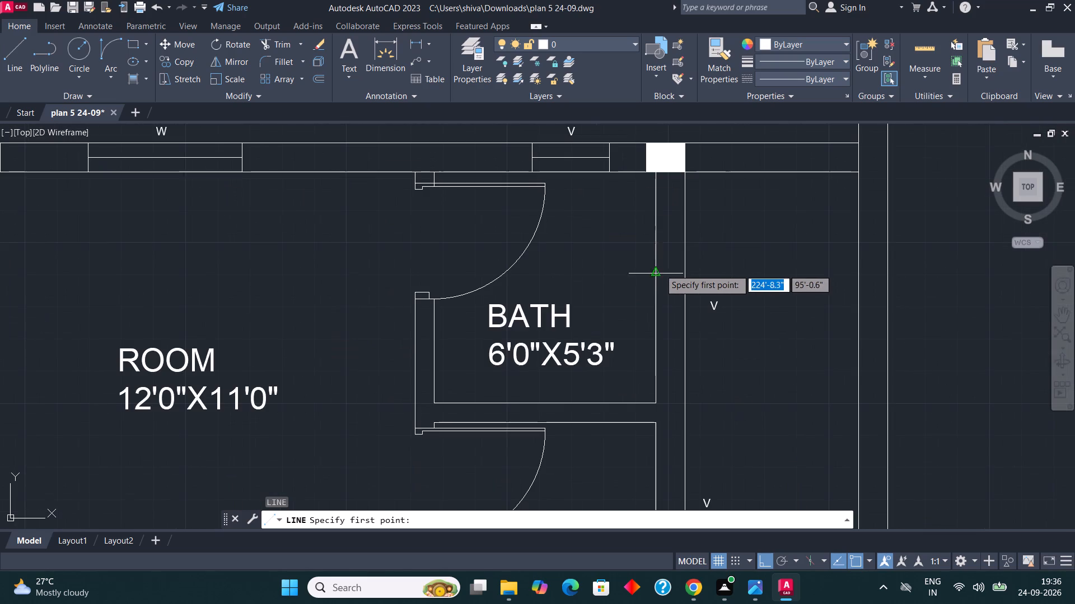
{"action": "left_click", "coordinate": [702, 238]}
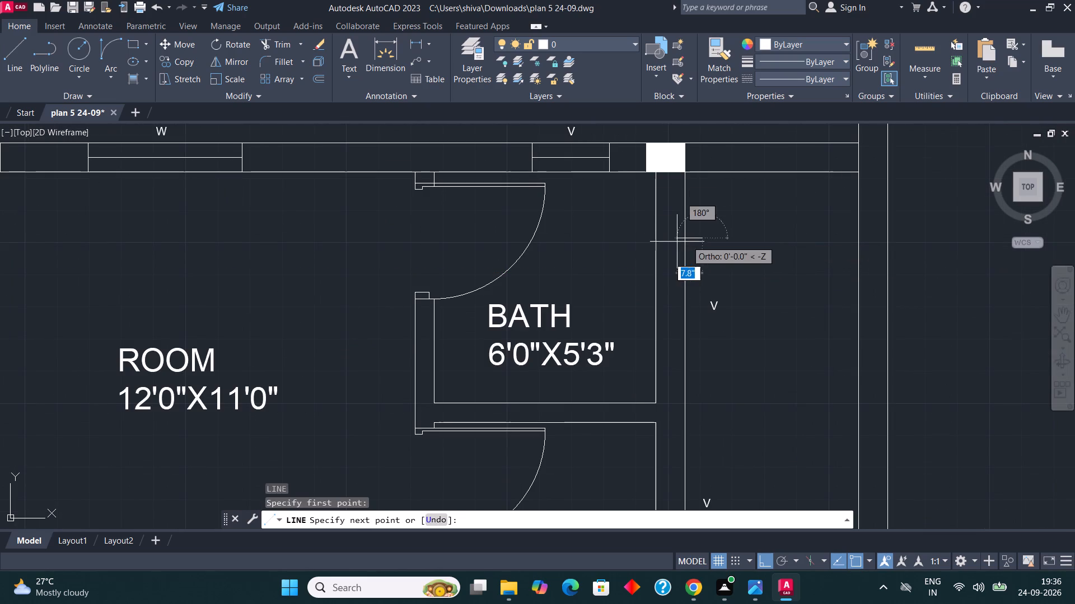
{"action": "left_click", "coordinate": [629, 241]}
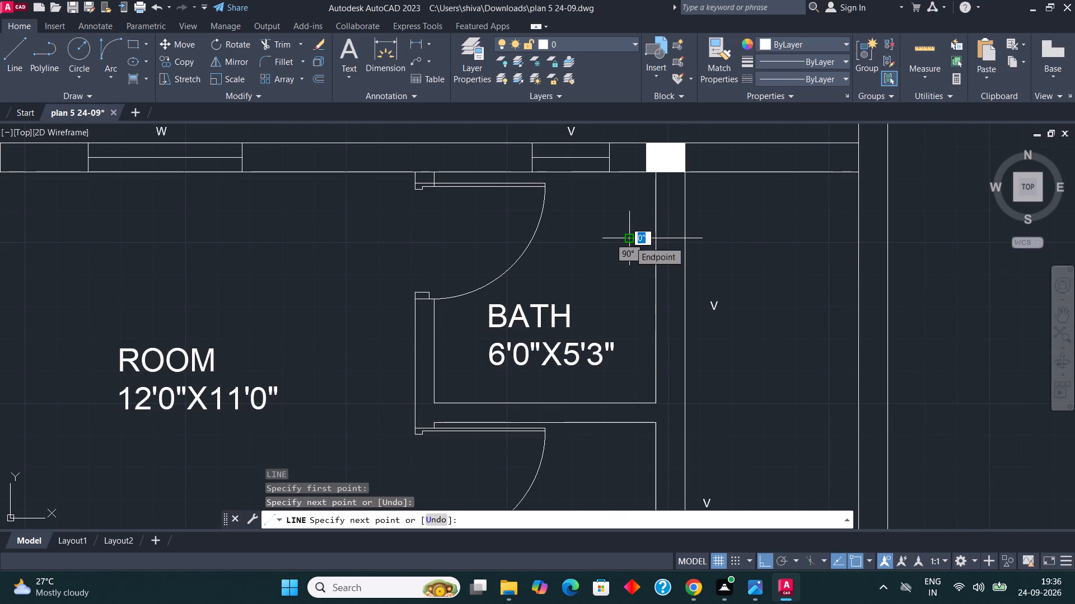
{"action": "key", "text": "Escape"}
{"action": "key", "text": "Escape"}
Trim both ends of the horizontal line projecting beyond the bath's right wall faces.
{"action": "type", "text": "TR"}
{"action": "key", "text": "Return"}
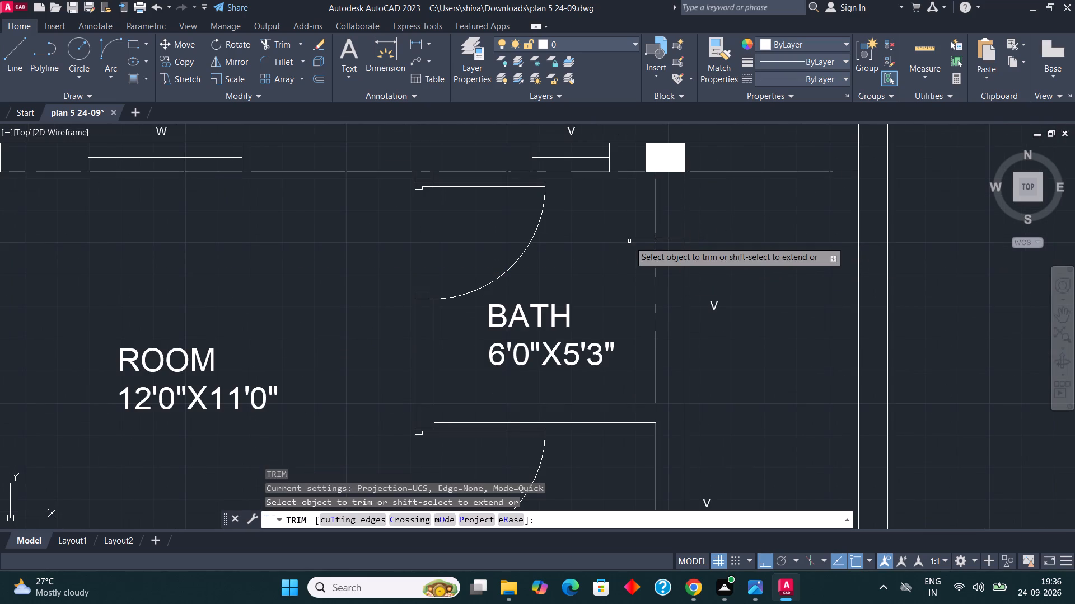
{"action": "left_click", "coordinate": [648, 237]}
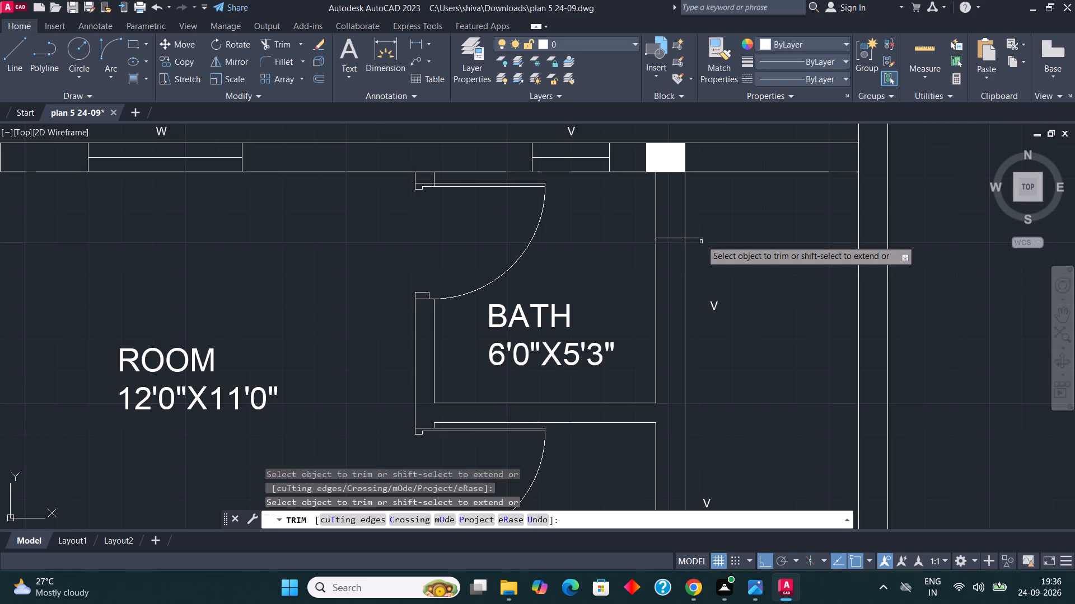
{"action": "left_click", "coordinate": [699, 238]}
{"action": "key", "text": "Escape"}
{"action": "key", "text": "Escape"}
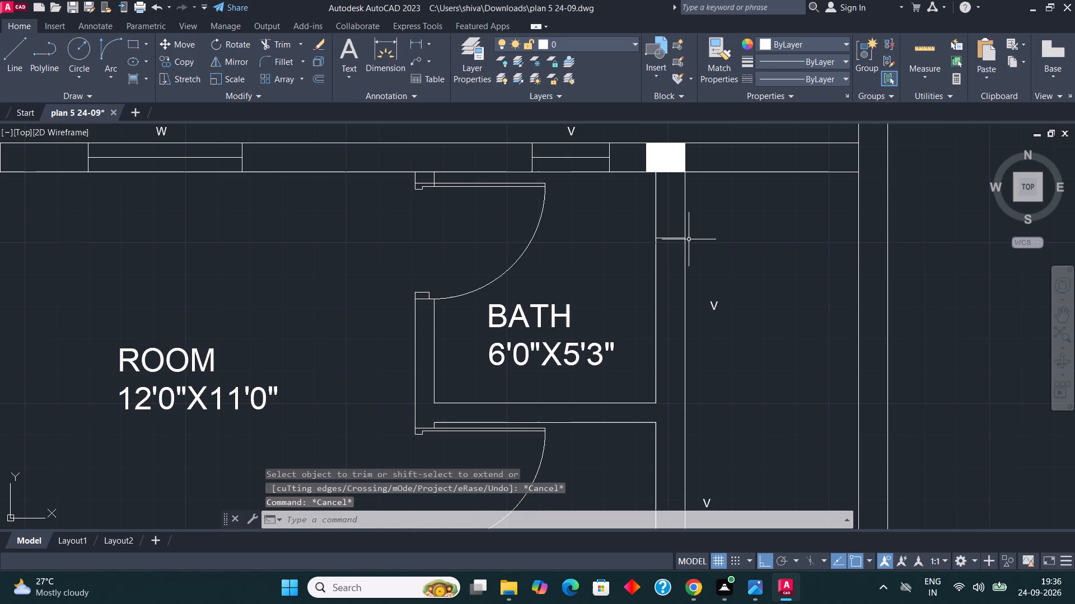
Offset the trimmed jamb line 2' downward within the bath's right wall to mark the ventilator's other side.
{"action": "scroll", "coordinate": [697, 227], "scroll_direction": "up", "scroll_amount": 2}
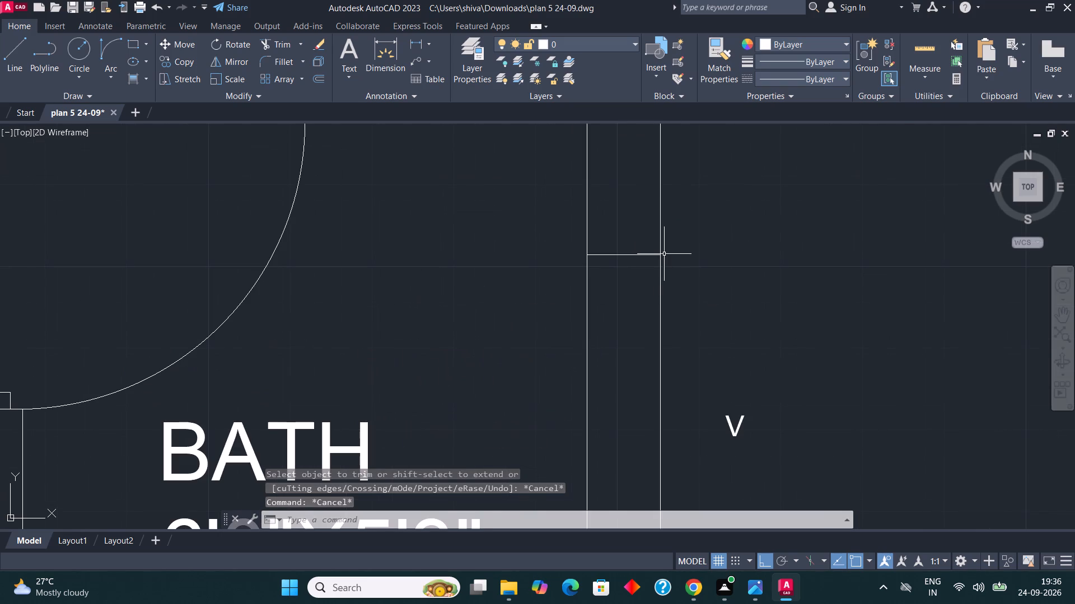
{"action": "left_click", "coordinate": [617, 290]}
{"action": "left_click", "coordinate": [605, 211]}
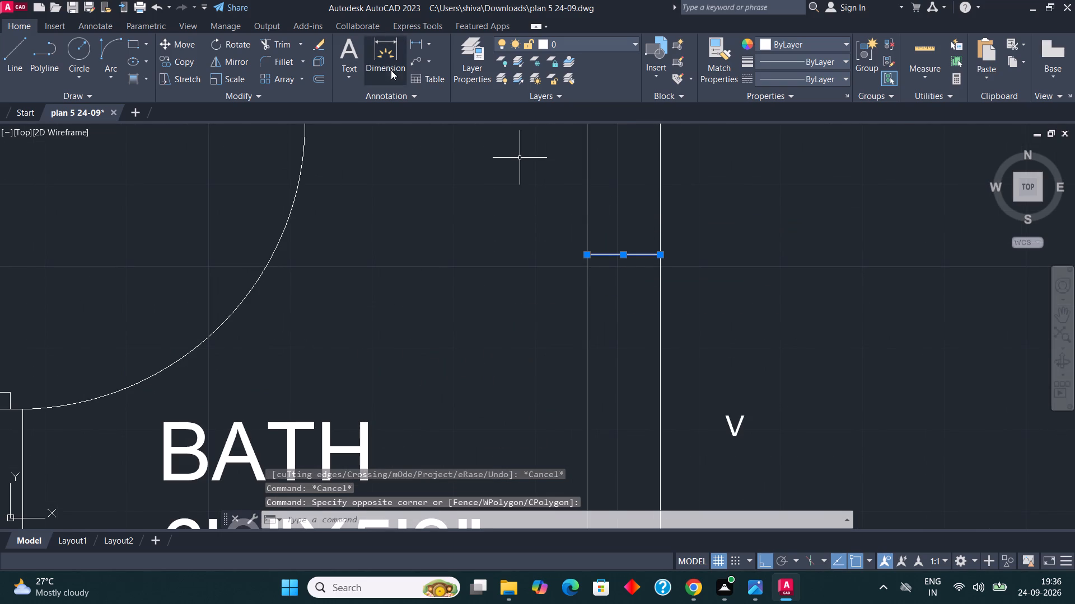
{"action": "left_click", "coordinate": [317, 77]}
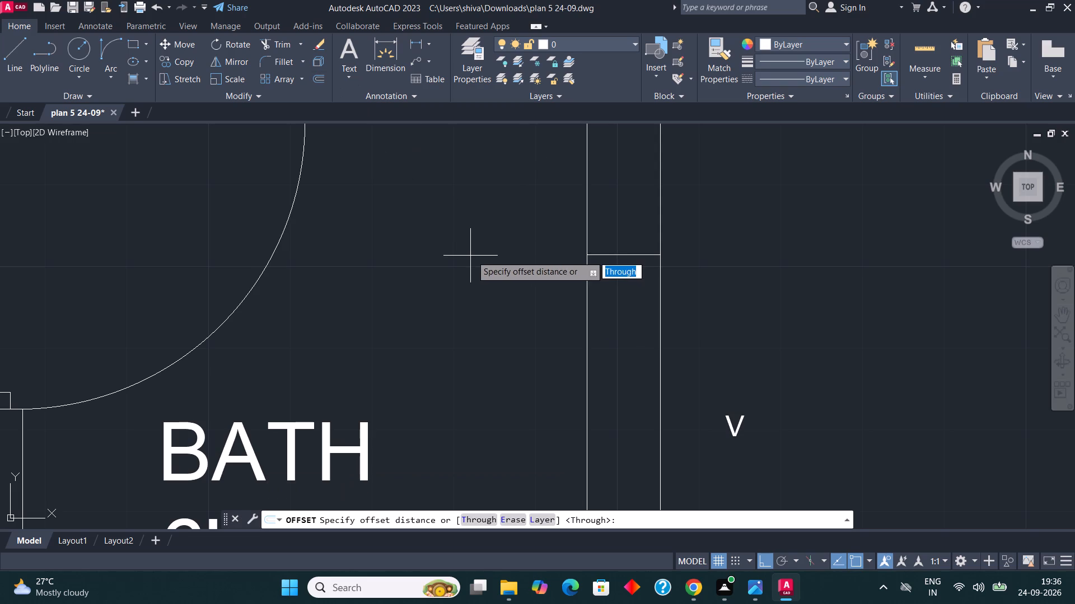
{"action": "type", "text": "2'"}
{"action": "key", "text": "Return"}
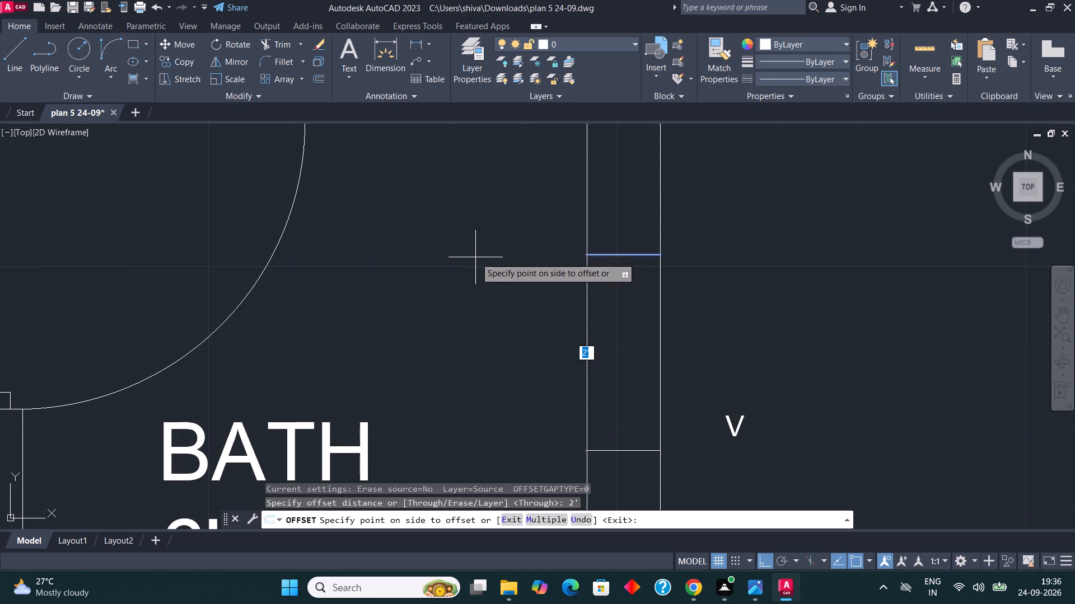
{"action": "left_click", "coordinate": [463, 252]}
{"action": "scroll", "coordinate": [744, 296], "scroll_direction": "down", "scroll_amount": 1}
{"action": "scroll", "coordinate": [689, 252], "scroll_direction": "down", "scroll_amount": 1}
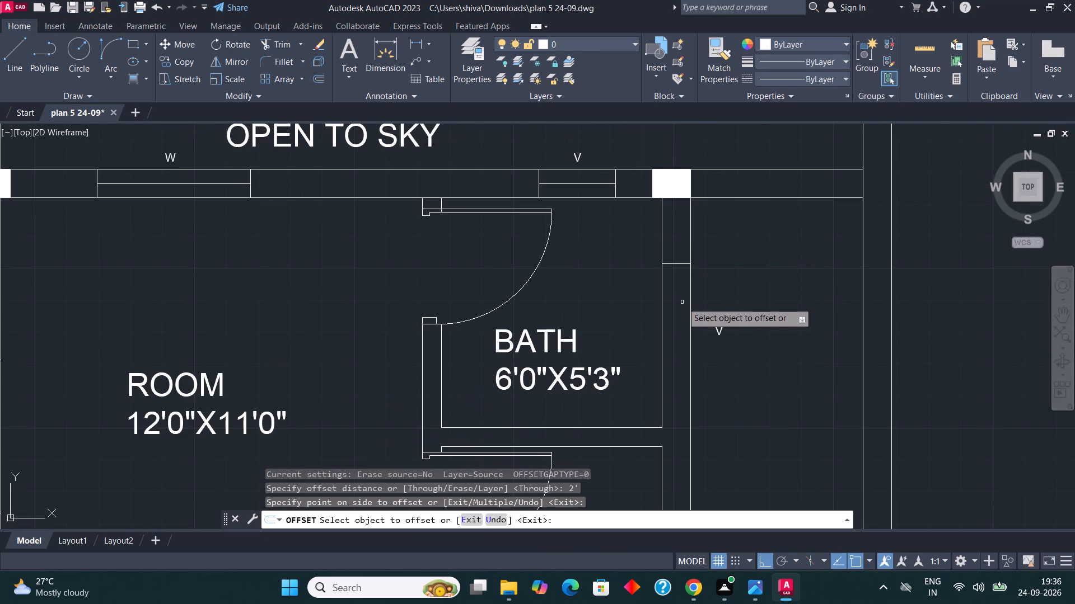
{"action": "left_click", "coordinate": [681, 263]}
{"action": "left_click", "coordinate": [683, 335]}
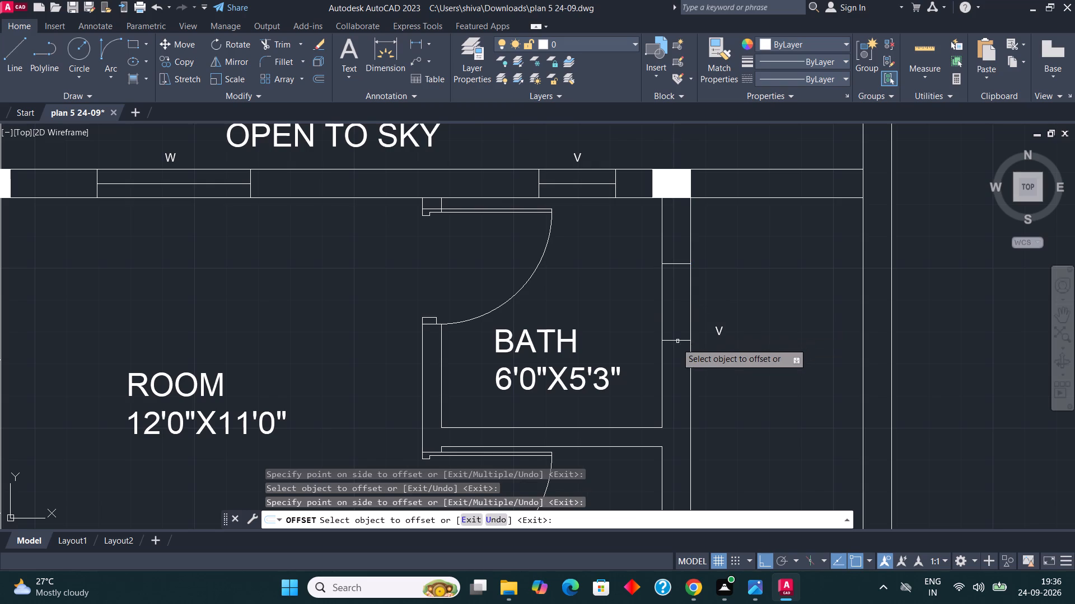
Offset the bath ventilator's lower jamb line 3' downward to mark the top of the store's ventilator opening.
{"action": "scroll", "coordinate": [672, 332], "scroll_direction": "down", "scroll_amount": 2}
{"action": "scroll", "coordinate": [672, 334], "scroll_direction": "up", "scroll_amount": 1}
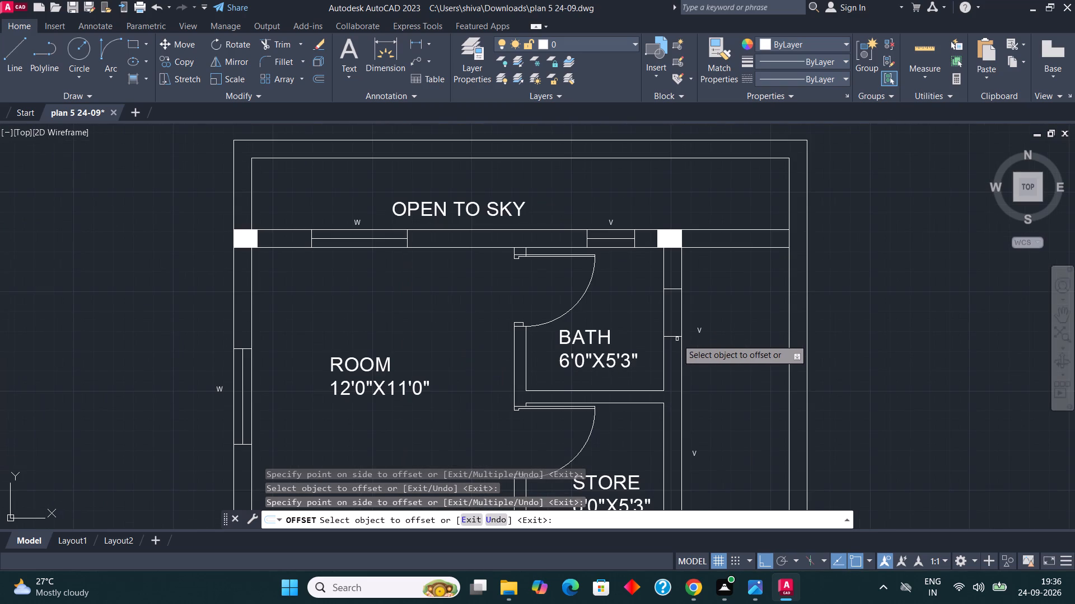
{"action": "left_click", "coordinate": [677, 339]}
{"action": "left_click", "coordinate": [676, 337]}
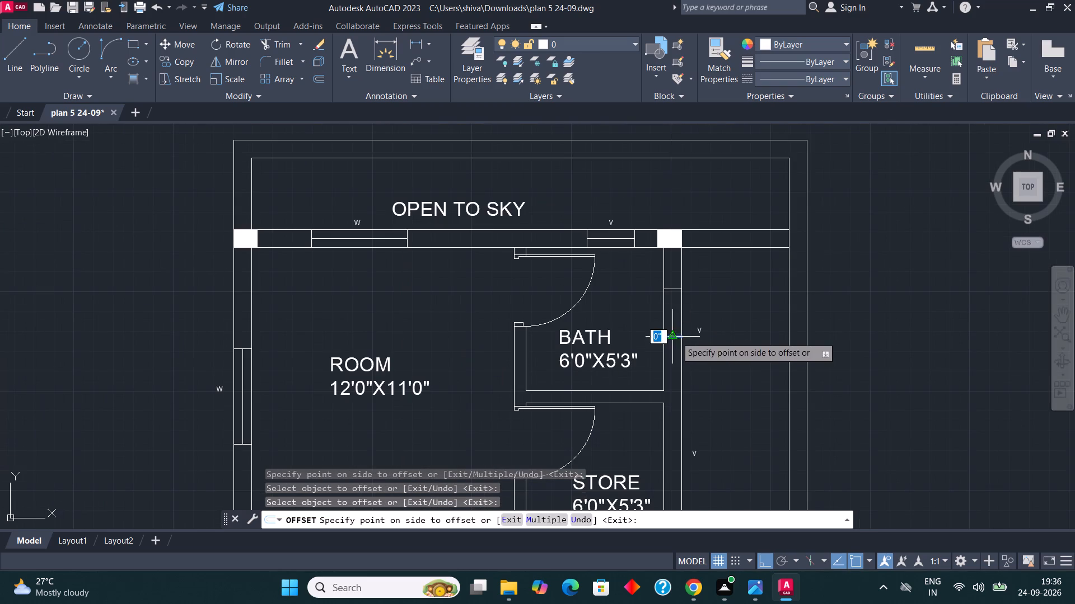
{"action": "scroll", "coordinate": [661, 385], "scroll_direction": "up", "scroll_amount": 3}
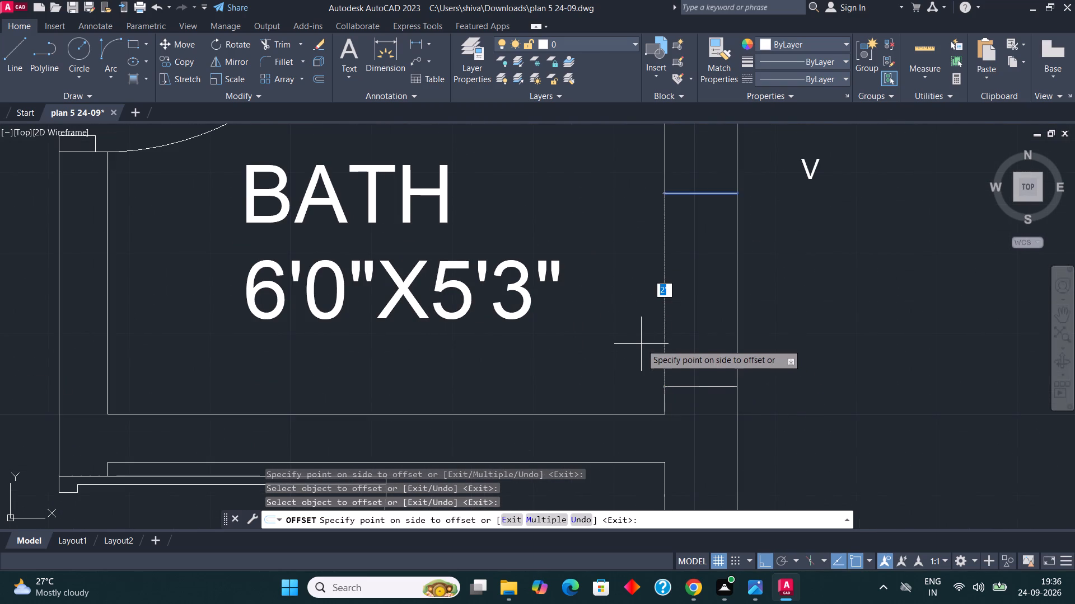
{"action": "type", "text": "3'"}
{"action": "key", "text": "Return"}
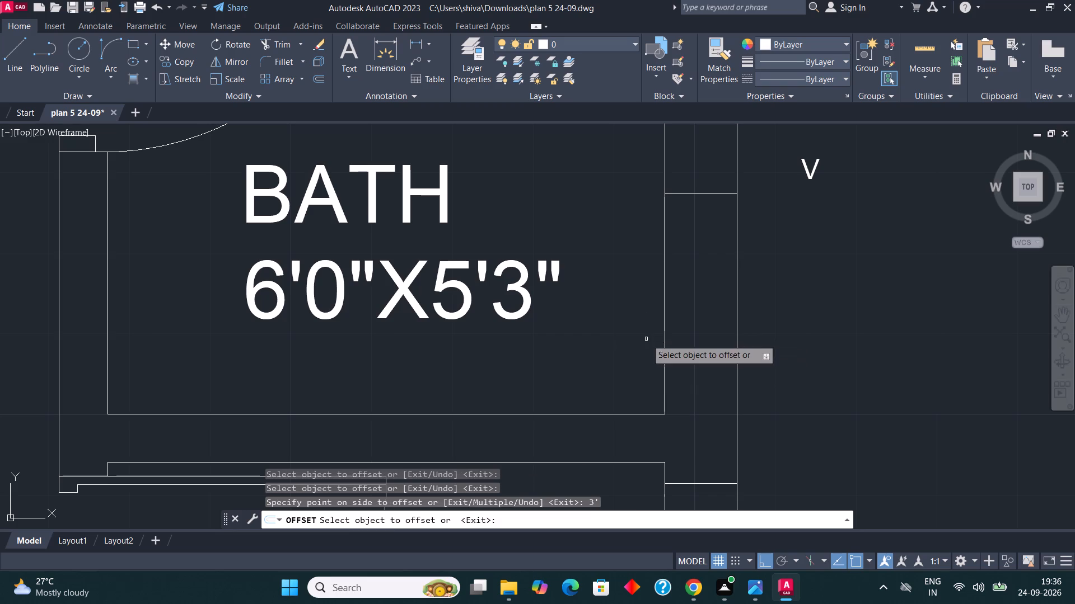
{"action": "scroll", "coordinate": [722, 195], "scroll_direction": "down", "scroll_amount": 2}
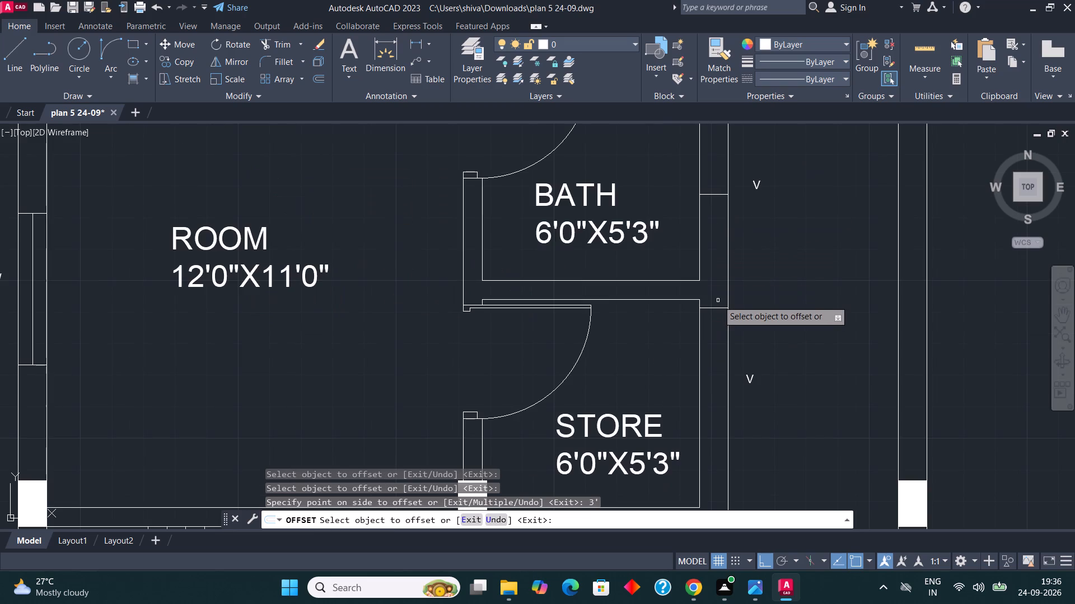
Offset the store ventilator's upper jamb line 2' downward within the right wall to mark its lower side.
{"action": "left_click", "coordinate": [714, 310]}
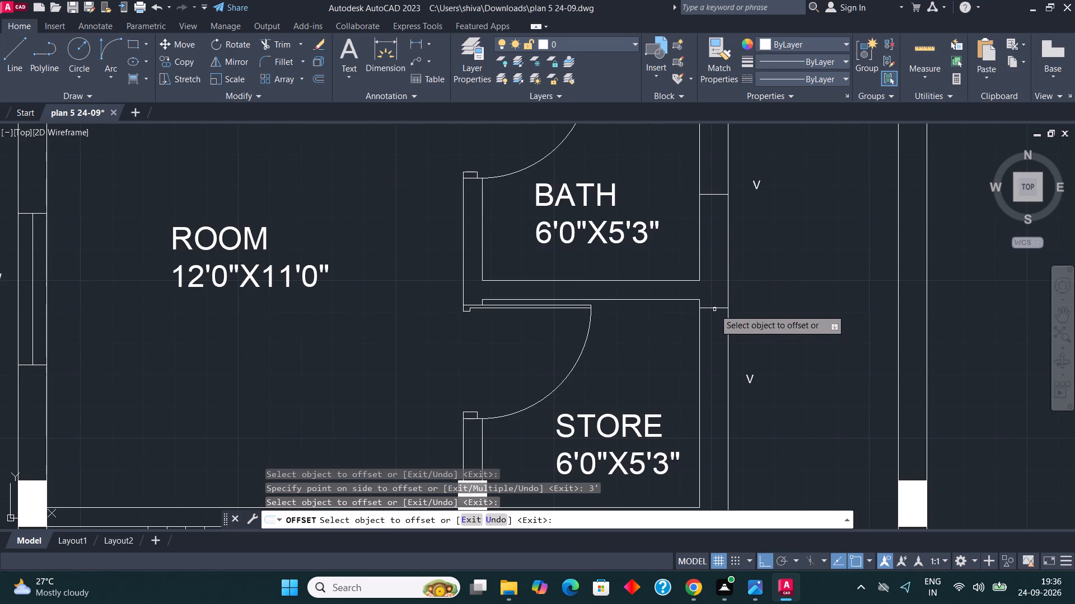
{"action": "left_click", "coordinate": [714, 309]}
{"action": "left_click", "coordinate": [712, 362]}
{"action": "scroll", "coordinate": [712, 362], "scroll_direction": "down", "scroll_amount": 2}
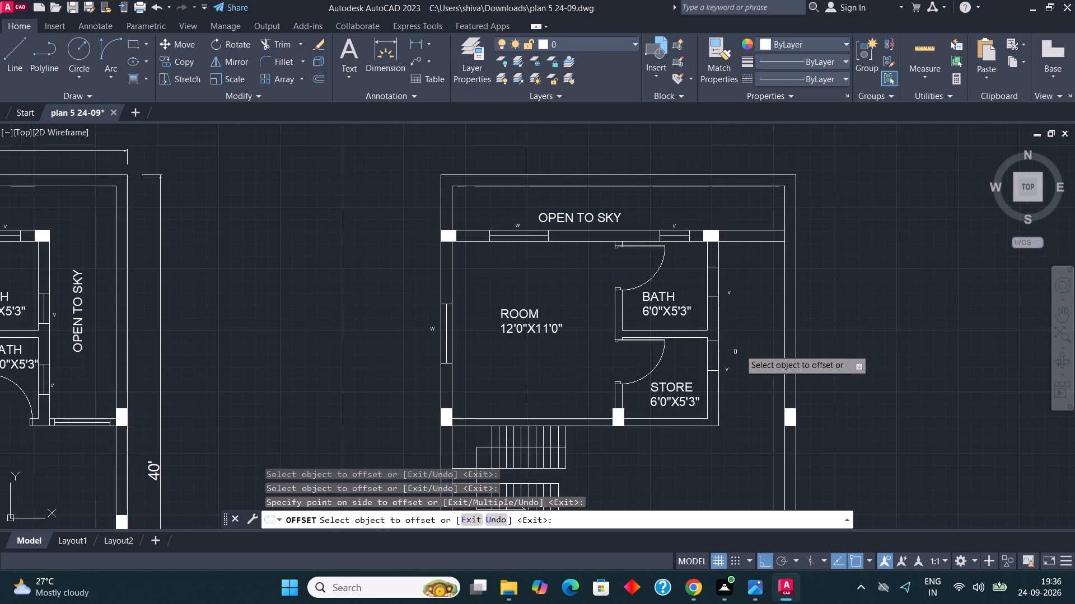
{"action": "key", "text": "Escape"}
{"action": "key", "text": "Escape"}
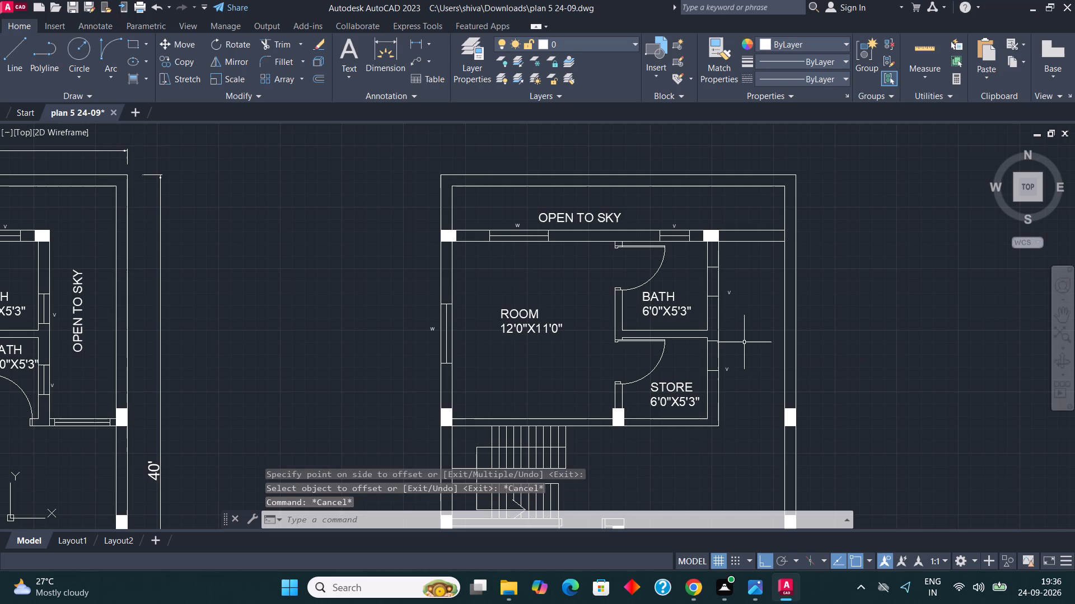
Draw a vertical centre line between the midpoints of the two ventilator jambs in the right wall of the 6'0"X5'3" bath.
{"action": "key", "text": "l"}
{"action": "key", "text": "Return"}
{"action": "scroll", "coordinate": [744, 333], "scroll_direction": "up", "scroll_amount": 2}
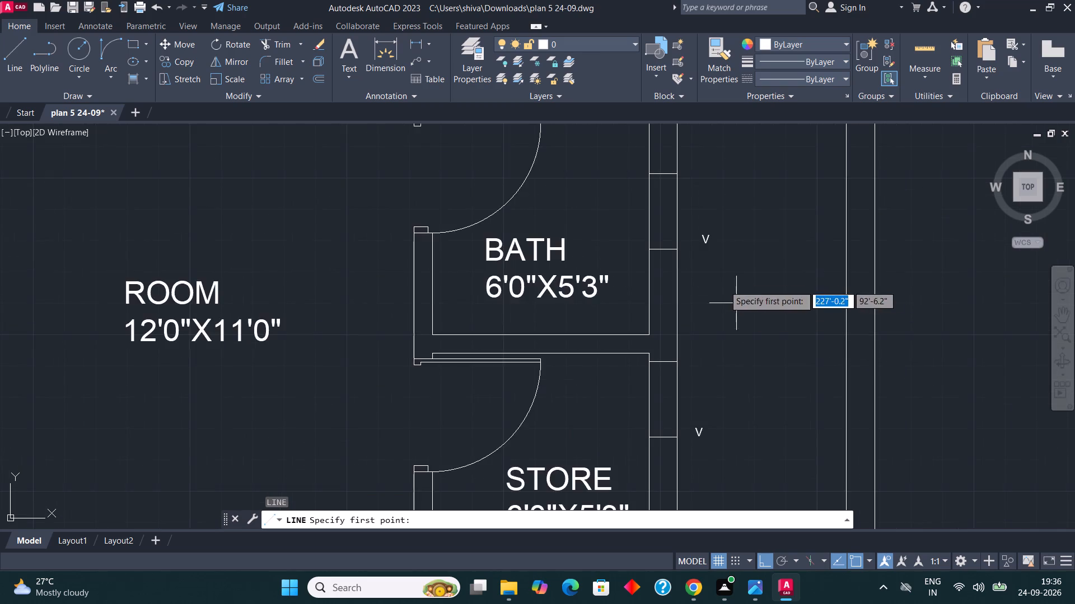
{"action": "scroll", "coordinate": [692, 270], "scroll_direction": "up", "scroll_amount": 2}
{"action": "scroll", "coordinate": [675, 286], "scroll_direction": "down", "scroll_amount": 3}
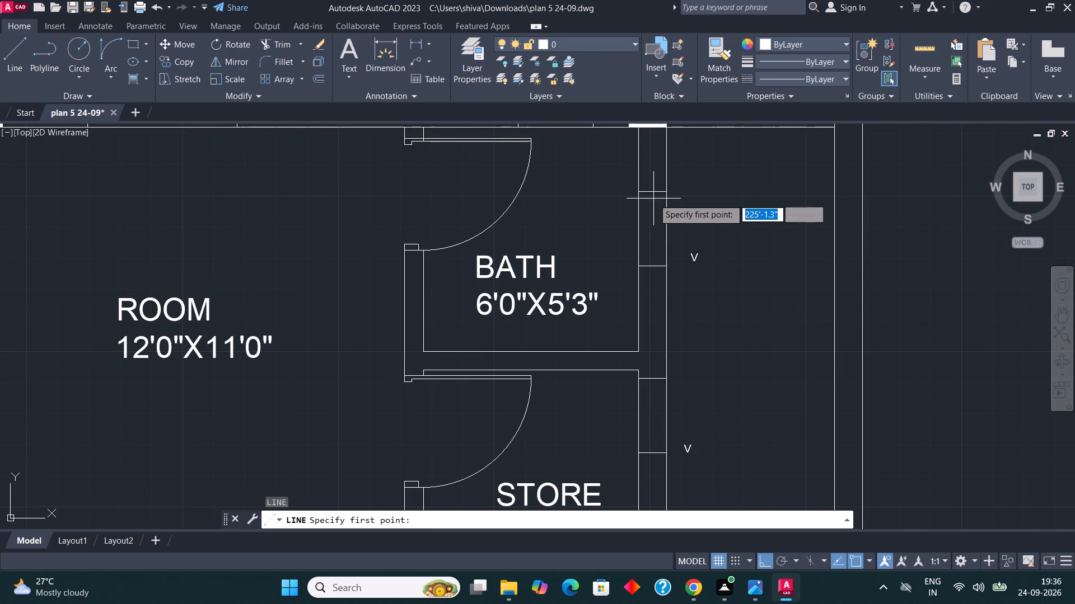
{"action": "left_click", "coordinate": [653, 189]}
{"action": "scroll", "coordinate": [651, 258], "scroll_direction": "up", "scroll_amount": 2}
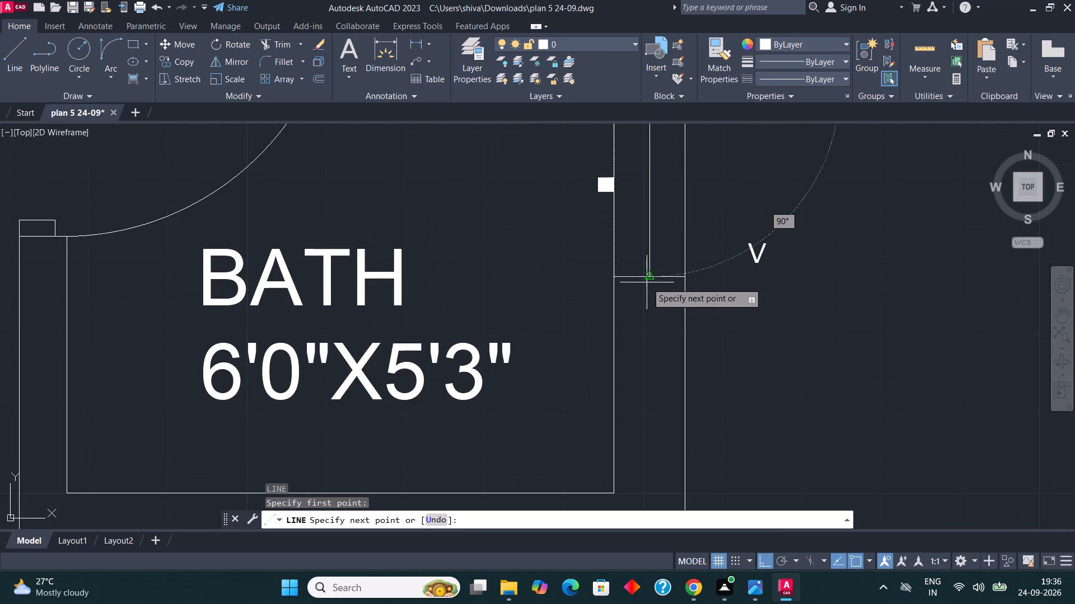
{"action": "left_click", "coordinate": [654, 270]}
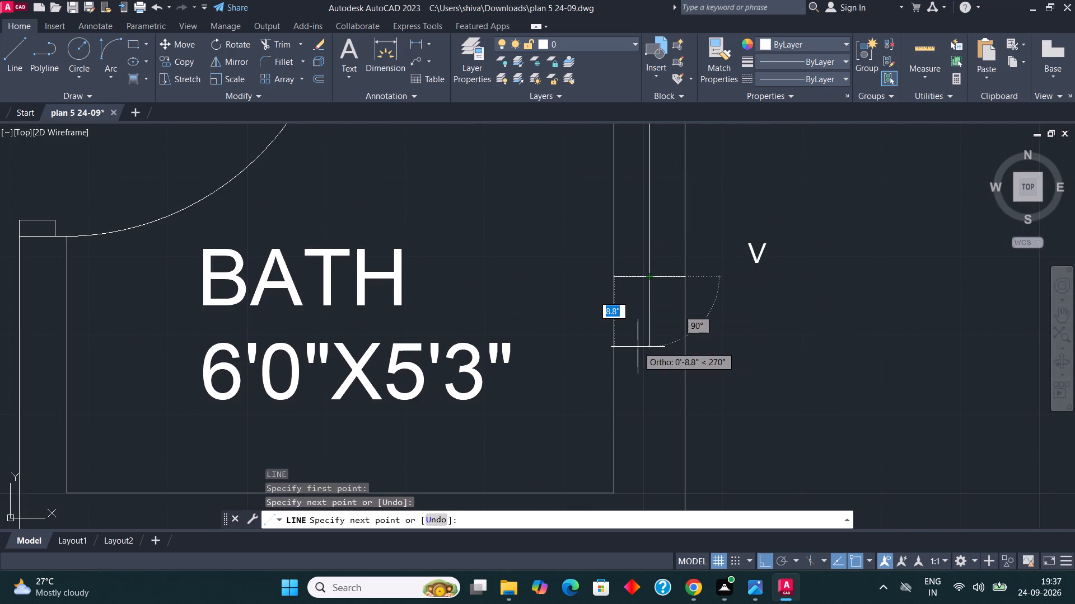
{"action": "key", "text": "Escape"}
Draw a vertical centre line between the midpoints of the store ventilator's upper and lower jambs in the right wall.
{"action": "key", "text": "l"}
{"action": "key", "text": "Return"}
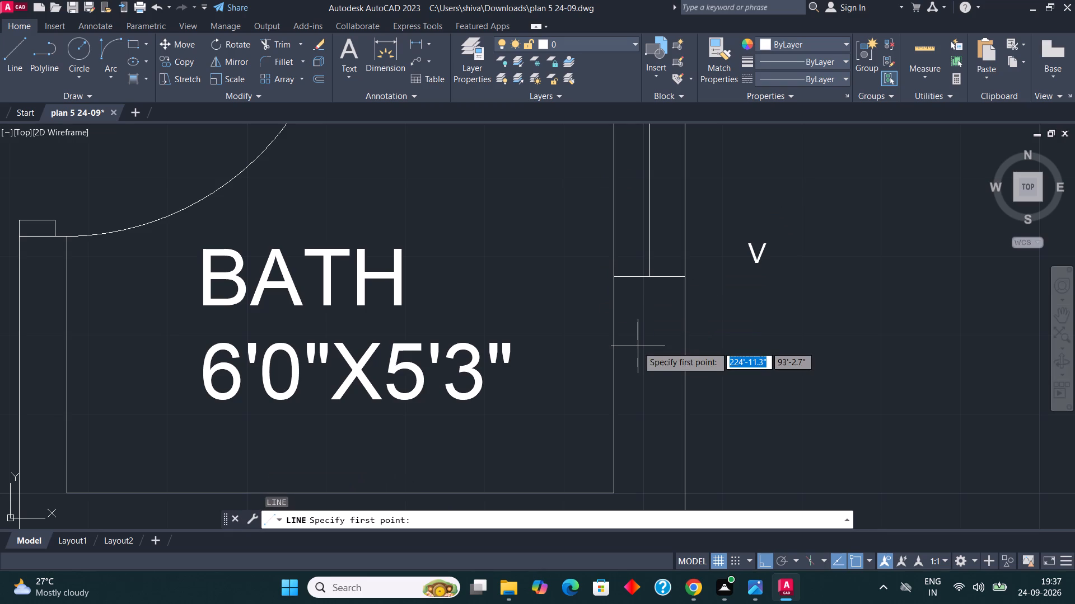
{"action": "scroll", "coordinate": [670, 180], "scroll_direction": "down", "scroll_amount": 3}
{"action": "scroll", "coordinate": [663, 345], "scroll_direction": "up", "scroll_amount": 3}
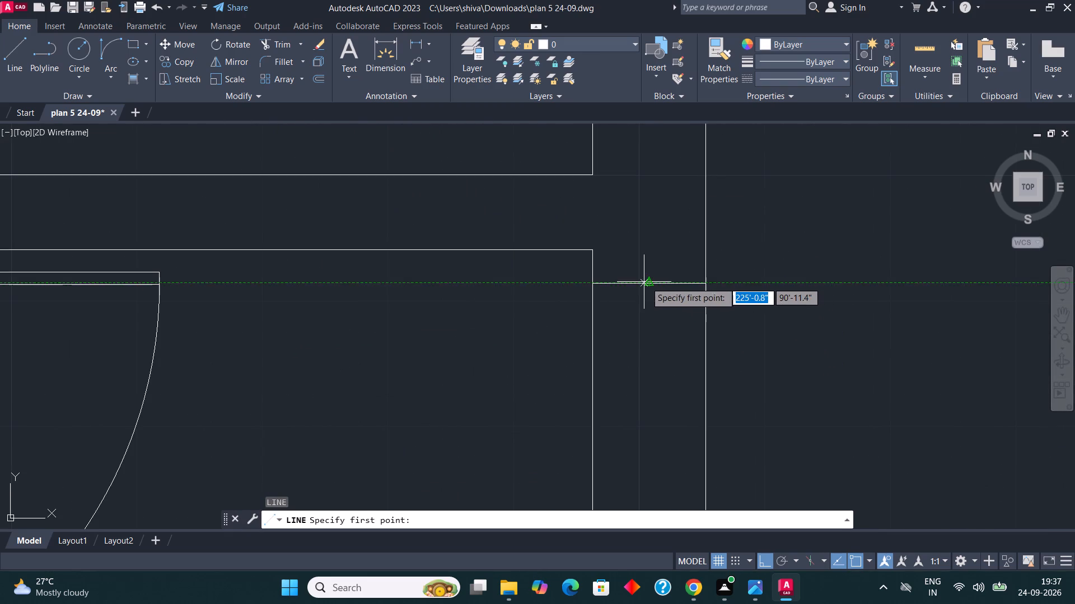
{"action": "left_click", "coordinate": [653, 282]}
{"action": "scroll", "coordinate": [656, 266], "scroll_direction": "down", "scroll_amount": 4}
{"action": "scroll", "coordinate": [667, 303], "scroll_direction": "up", "scroll_amount": 5}
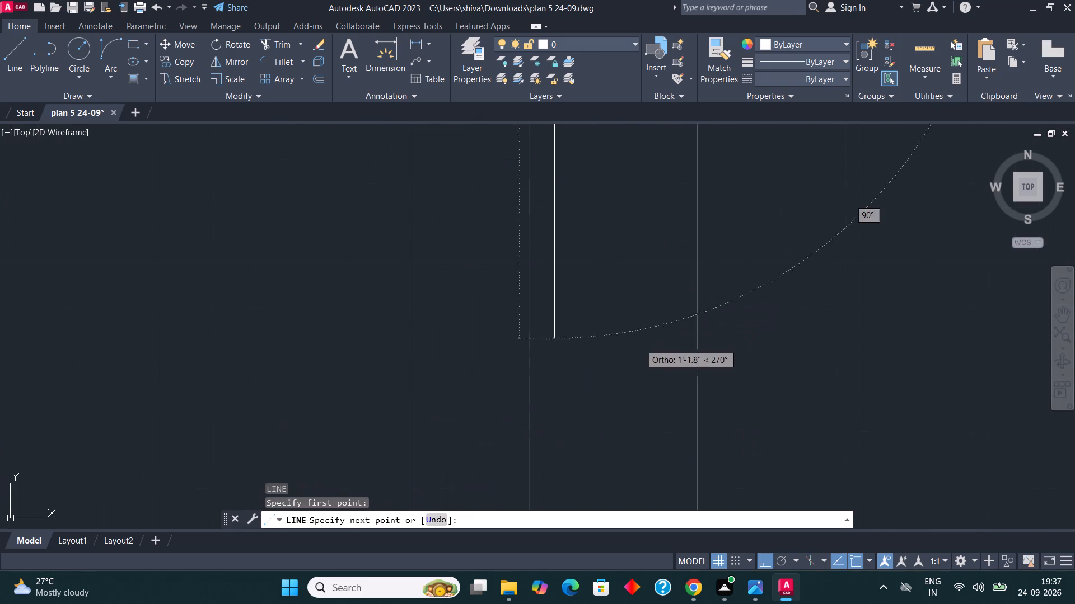
{"action": "scroll", "coordinate": [609, 323], "scroll_direction": "down", "scroll_amount": 4}
{"action": "scroll", "coordinate": [610, 388], "scroll_direction": "up", "scroll_amount": 2}
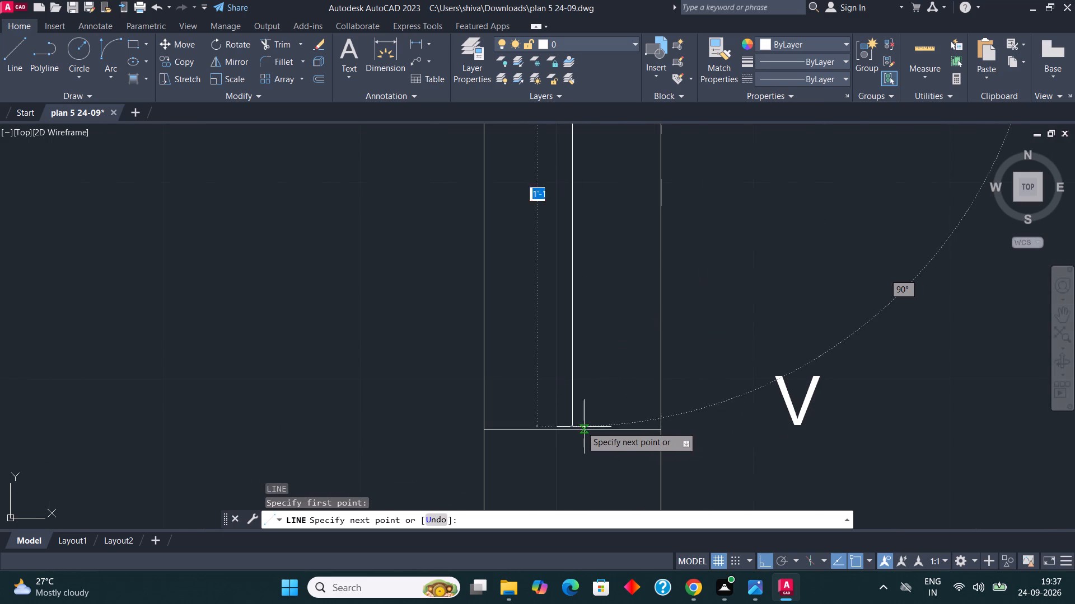
{"action": "left_click", "coordinate": [571, 426]}
{"action": "key", "text": "Escape"}
{"action": "key", "text": "Escape"}
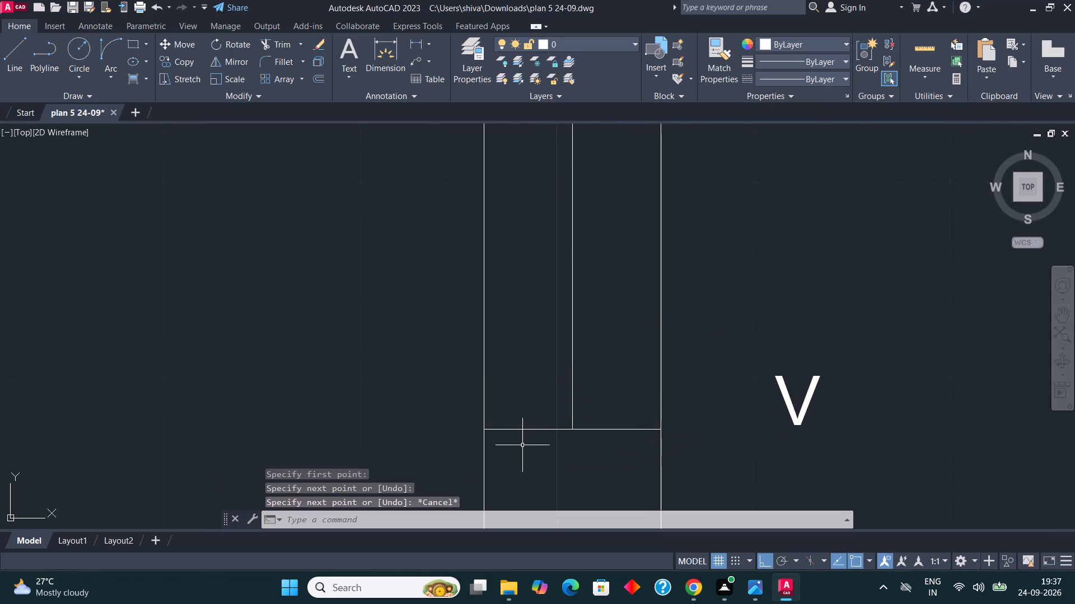
Draw a vertical line crossing the bottom outer wall of the 6'0"X4'6" bath beside BALI, near the bath's left side.
{"action": "scroll", "coordinate": [634, 353], "scroll_direction": "down", "scroll_amount": 3}
{"action": "scroll", "coordinate": [662, 308], "scroll_direction": "down", "scroll_amount": 1}
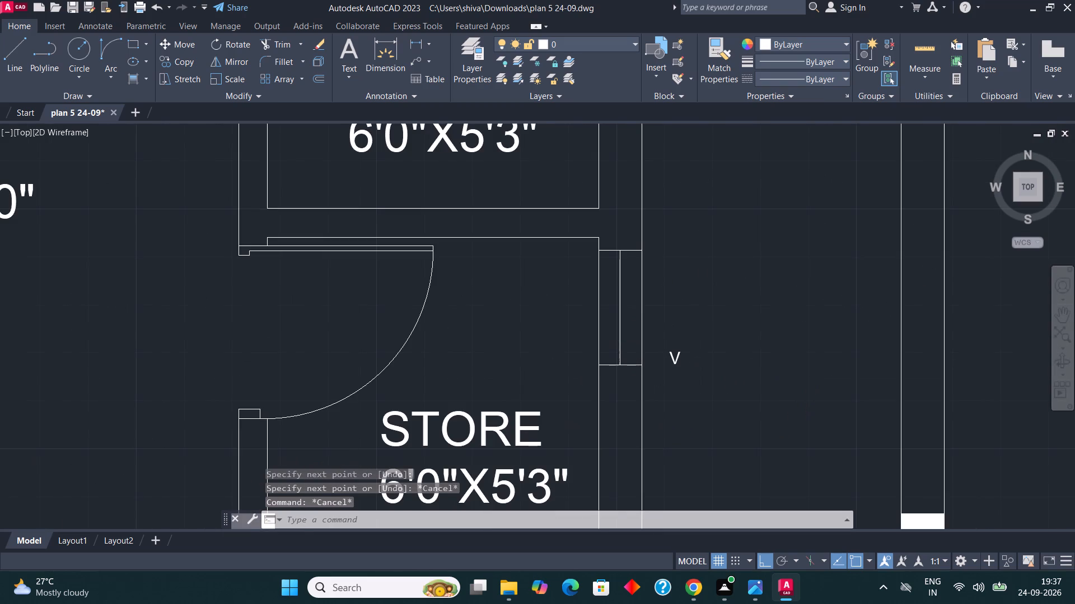
{"action": "scroll", "coordinate": [662, 308], "scroll_direction": "down", "scroll_amount": 2}
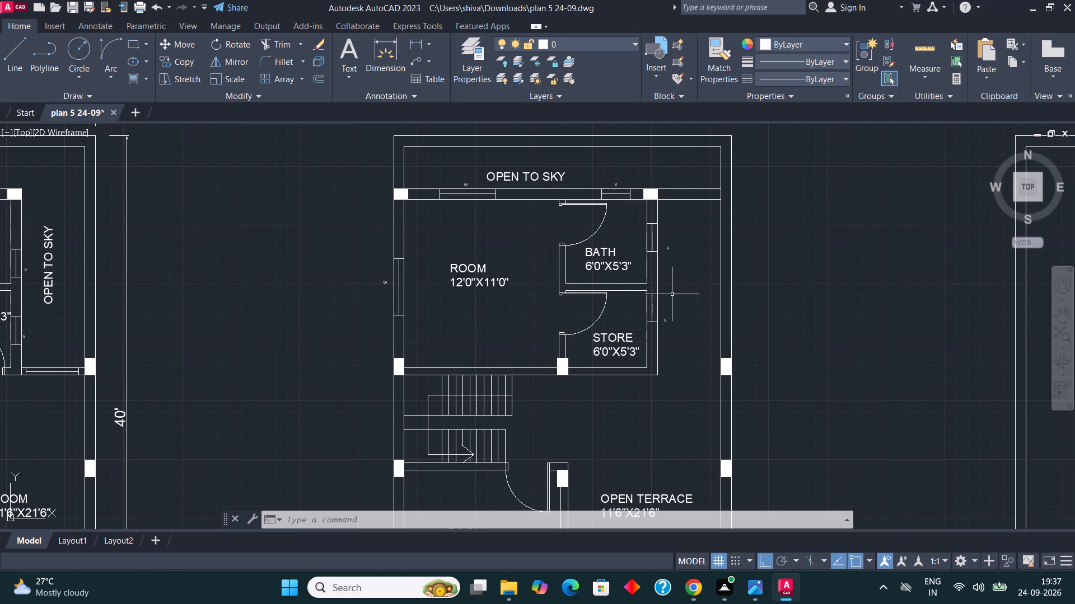
{"action": "scroll", "coordinate": [744, 174], "scroll_direction": "down", "scroll_amount": 1}
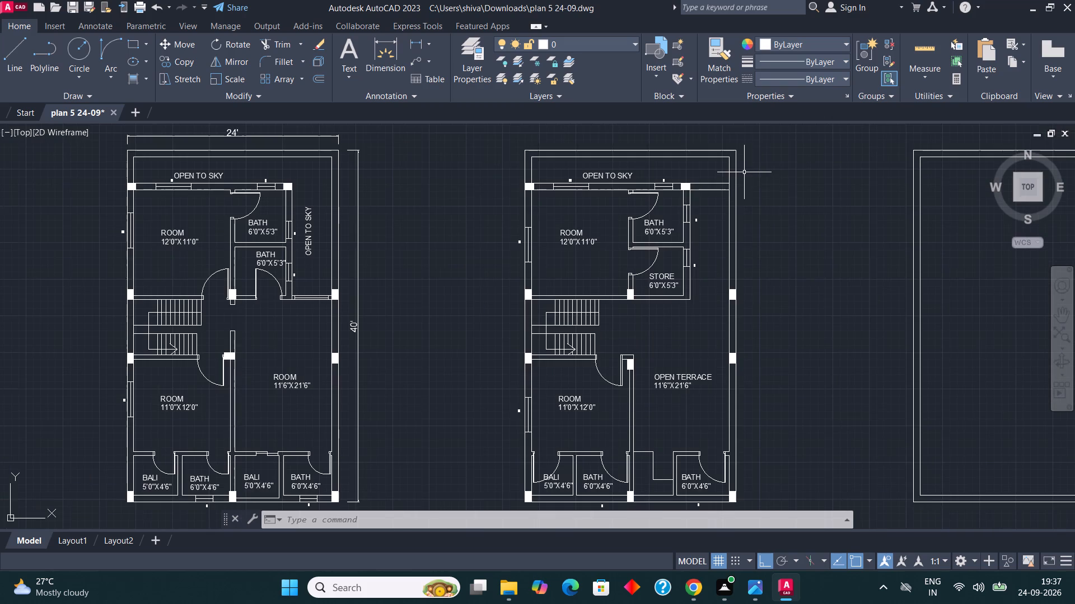
{"action": "scroll", "coordinate": [670, 259], "scroll_direction": "down", "scroll_amount": 1}
{"action": "scroll", "coordinate": [661, 353], "scroll_direction": "up", "scroll_amount": 2}
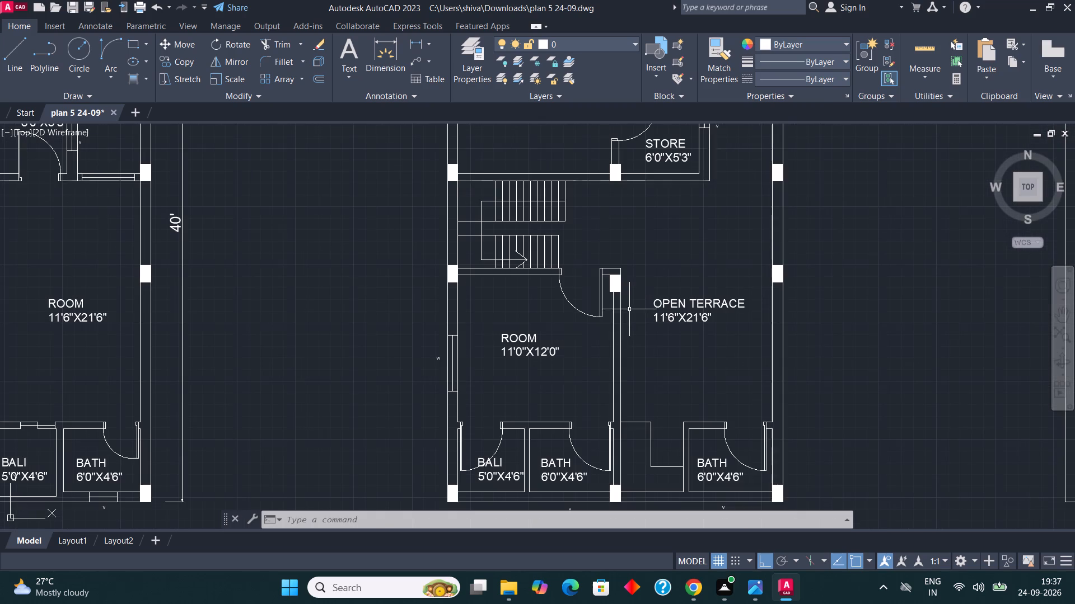
{"action": "scroll", "coordinate": [619, 301], "scroll_direction": "down", "scroll_amount": 1}
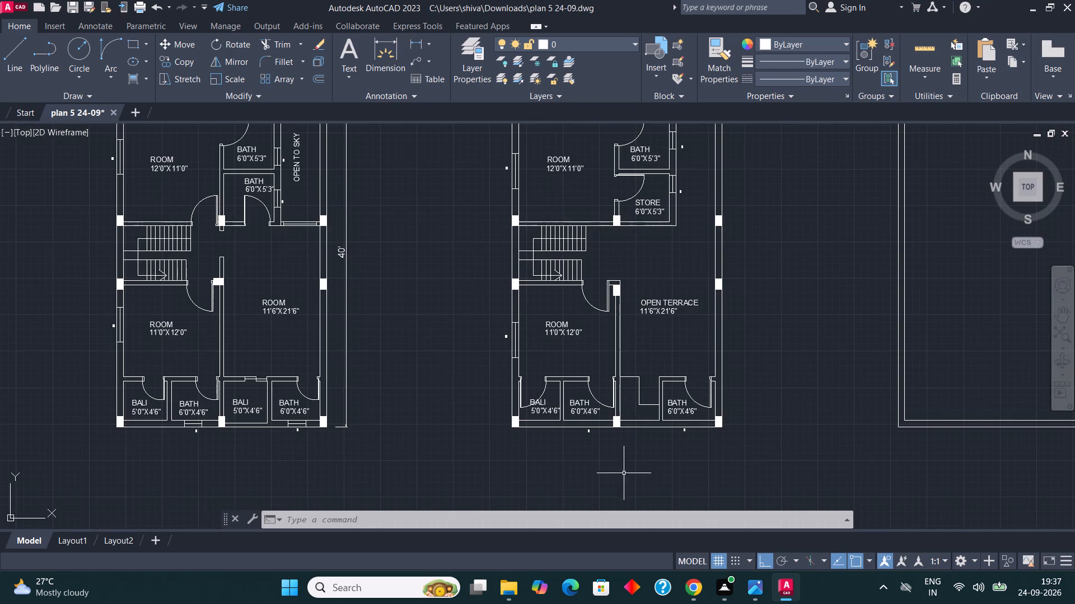
{"action": "scroll", "coordinate": [564, 424], "scroll_direction": "up", "scroll_amount": 4}
{"action": "scroll", "coordinate": [534, 382], "scroll_direction": "down", "scroll_amount": 1}
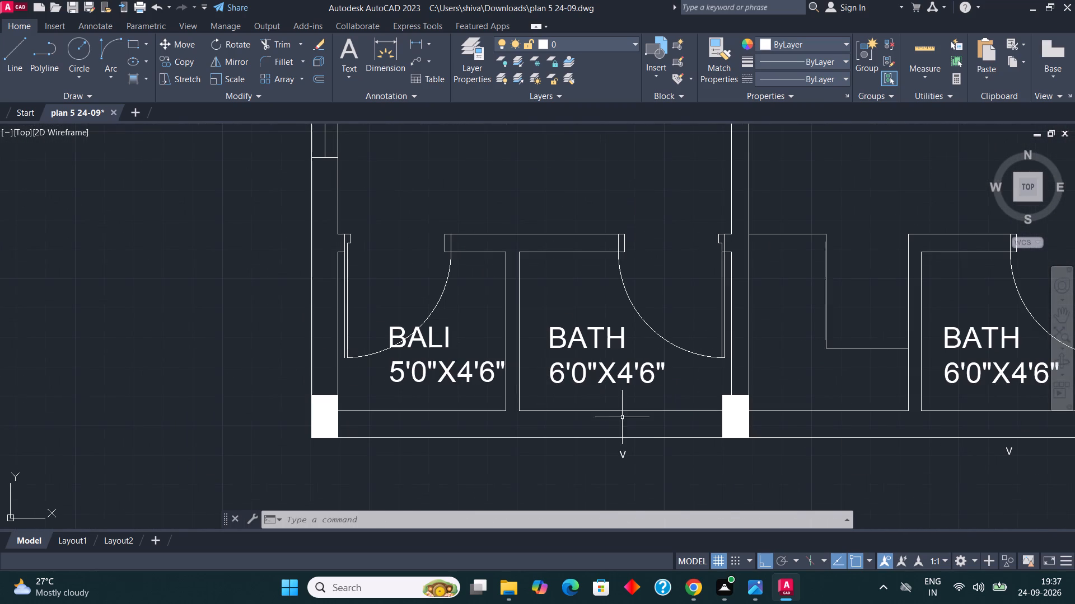
{"action": "scroll", "coordinate": [629, 435], "scroll_direction": "up", "scroll_amount": 1}
{"action": "key", "text": "l"}
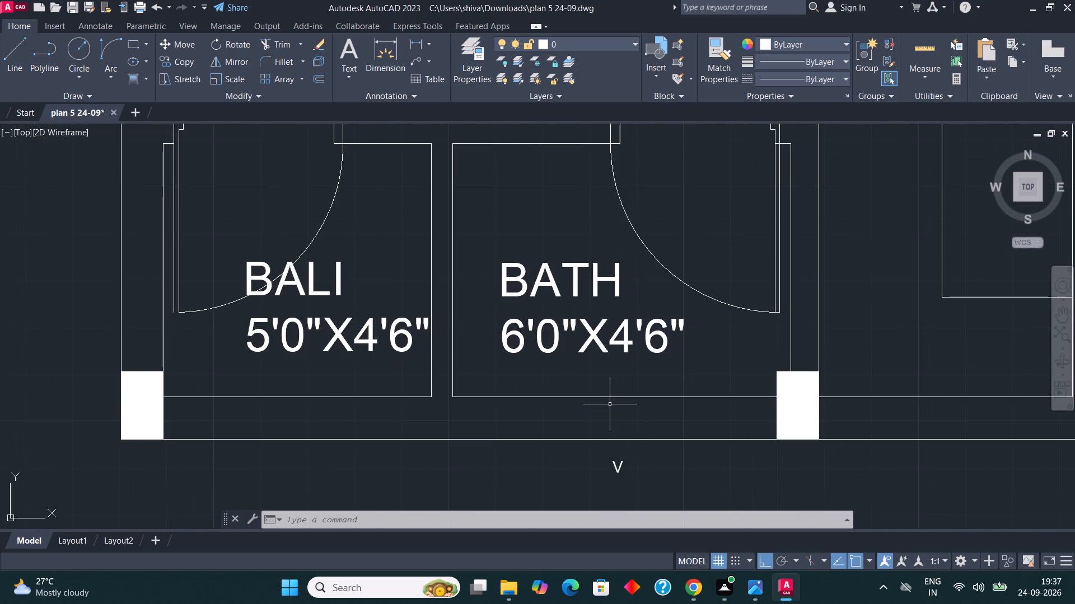
{"action": "key", "text": "Return"}
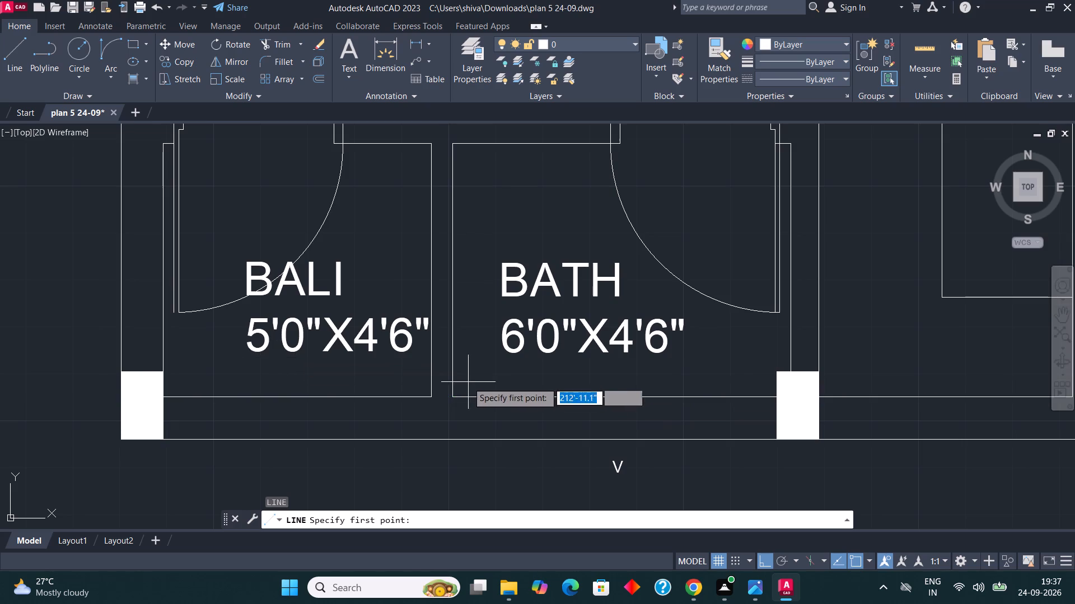
{"action": "scroll", "coordinate": [482, 385], "scroll_direction": "up", "scroll_amount": 2}
{"action": "left_click", "coordinate": [512, 381]}
{"action": "scroll", "coordinate": [508, 404], "scroll_direction": "down", "scroll_amount": 3}
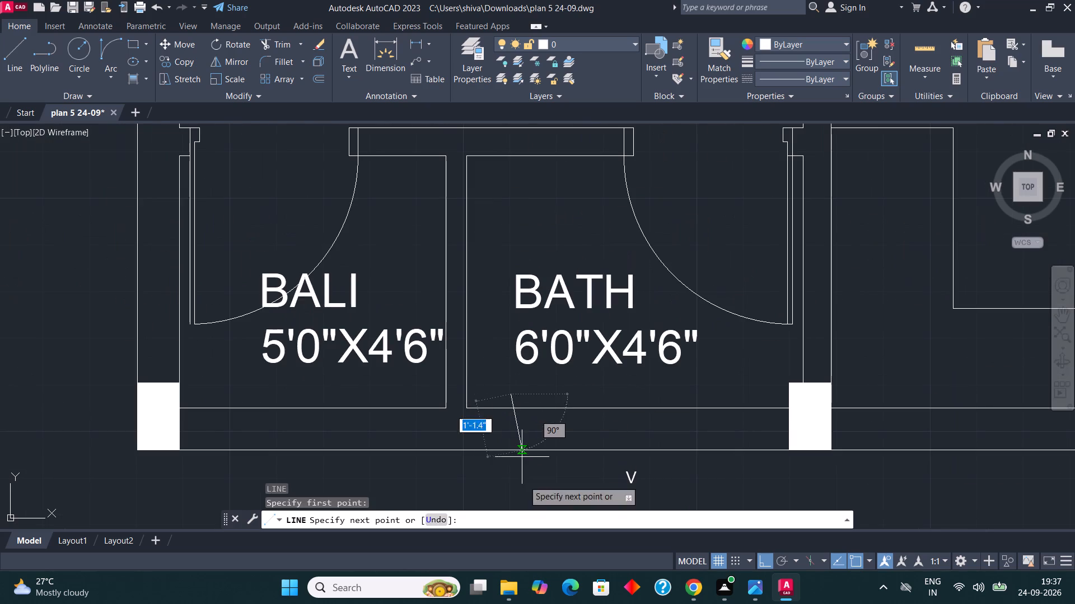
{"action": "left_click", "coordinate": [517, 497]}
{"action": "key", "text": "Escape"}
{"action": "key", "text": "Escape"}
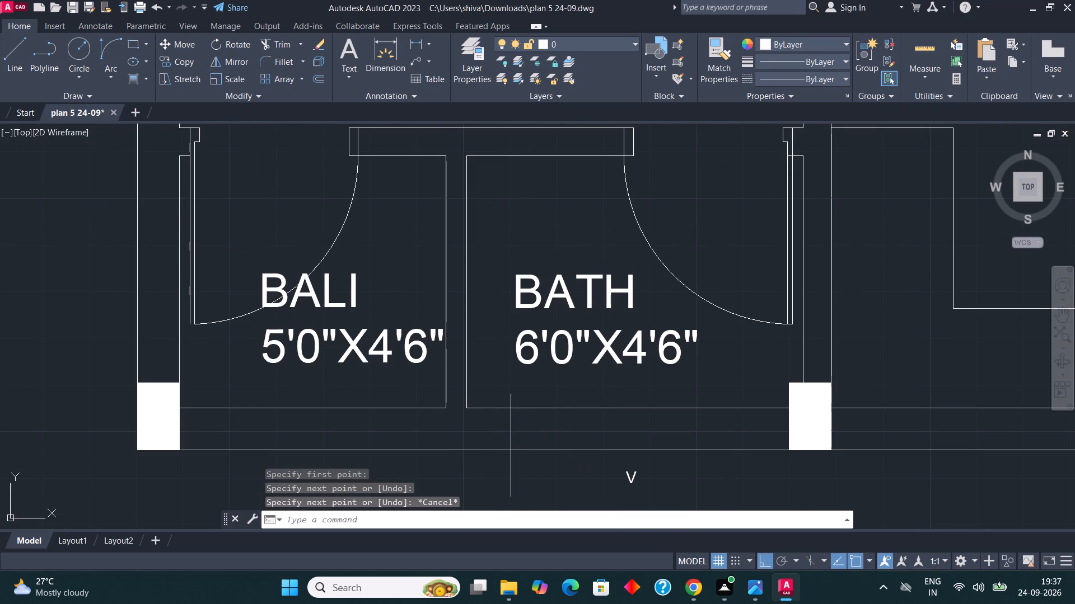
Trim both ends of the vertical line projecting beyond the bottom wall faces of the bath beside BALI.
{"action": "type", "text": "TR"}
{"action": "key", "text": "Return"}
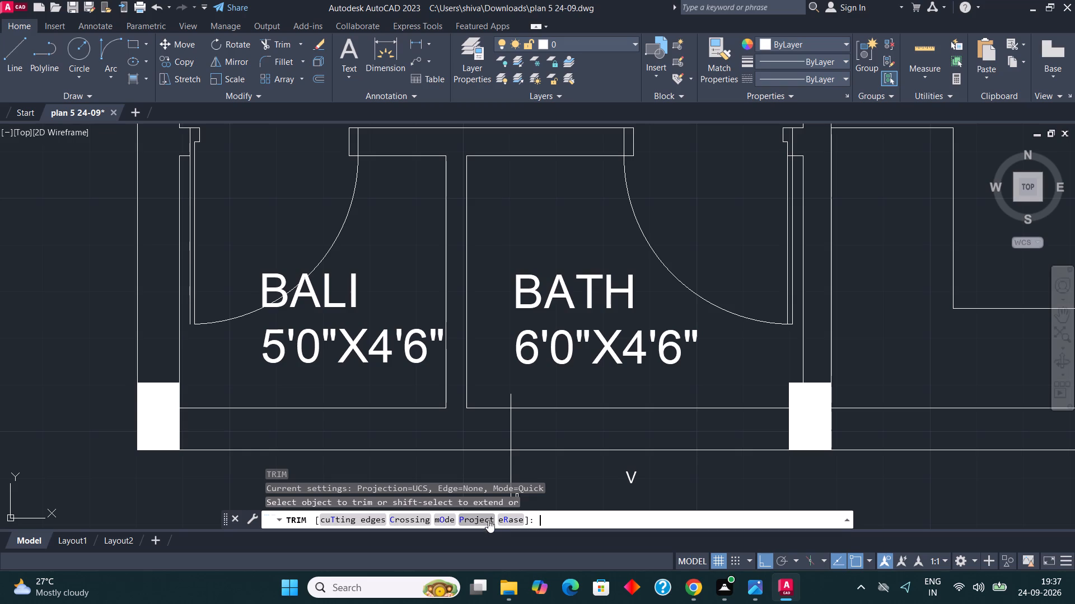
{"action": "left_click", "coordinate": [513, 397]}
{"action": "left_click", "coordinate": [506, 397]}
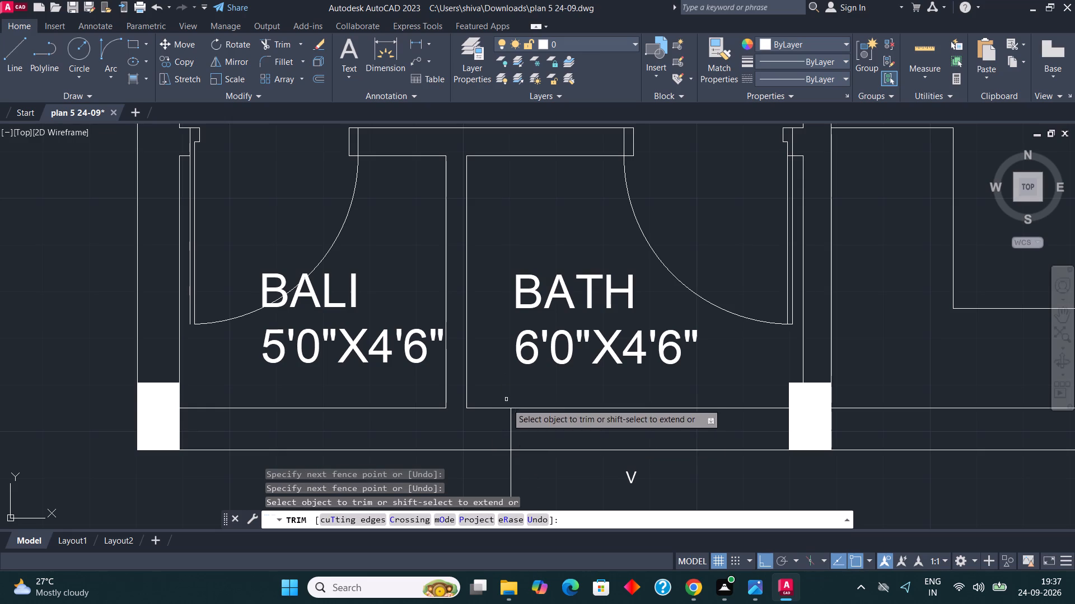
{"action": "left_click", "coordinate": [518, 472]}
{"action": "left_click", "coordinate": [485, 482]}
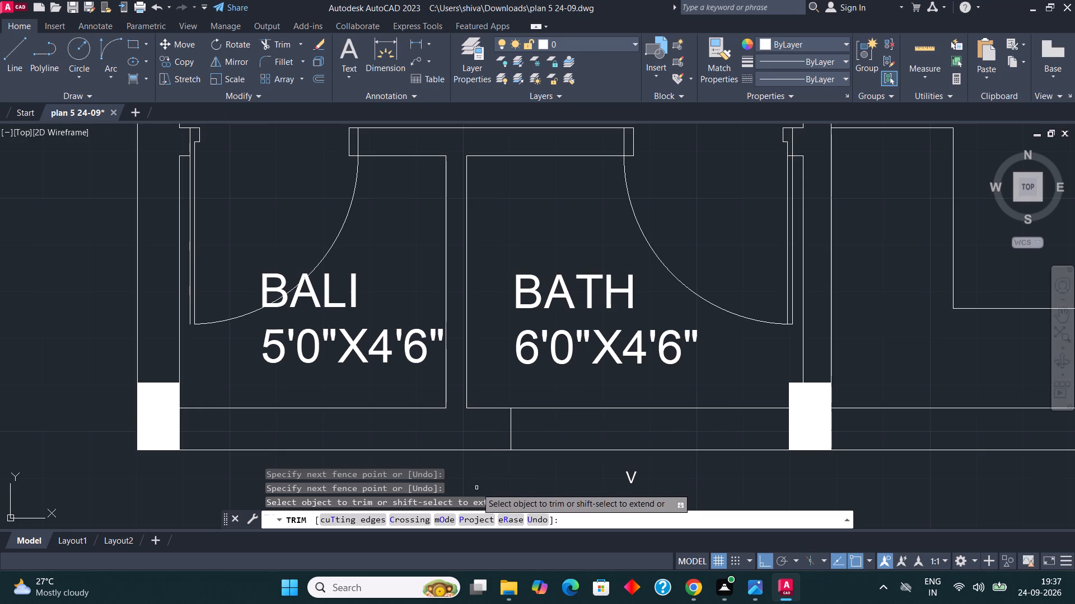
{"action": "key", "text": "Escape"}
{"action": "key", "text": "Escape"}
Offset the trimmed jamb line 2' to the right within the bath's bottom wall to mark the ventilator's other side.
{"action": "scroll", "coordinate": [532, 416], "scroll_direction": "up", "scroll_amount": 1}
{"action": "left_click", "coordinate": [527, 430]}
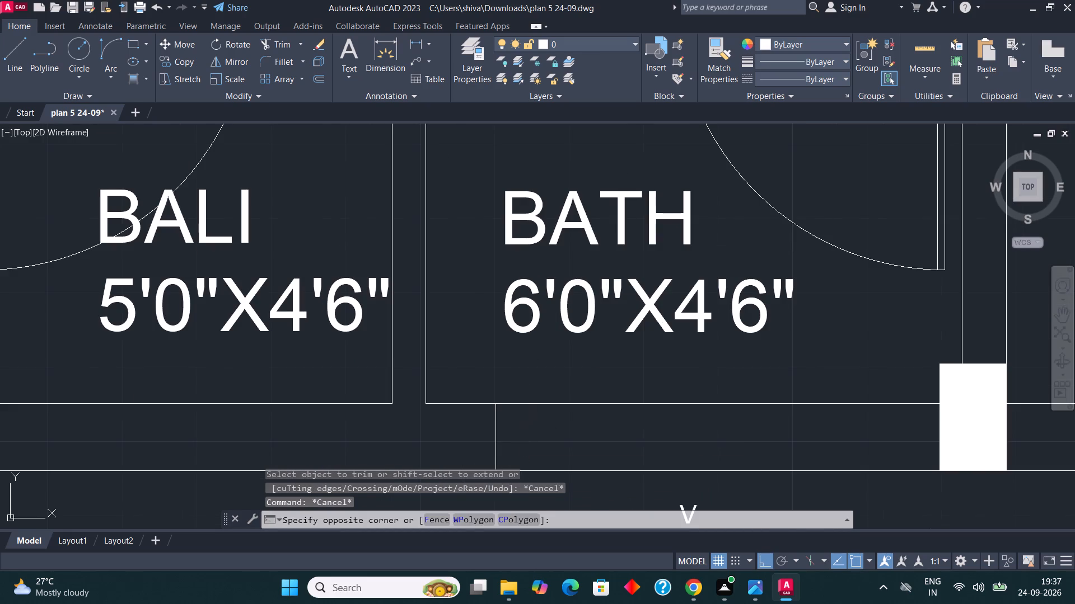
{"action": "left_click", "coordinate": [446, 432]}
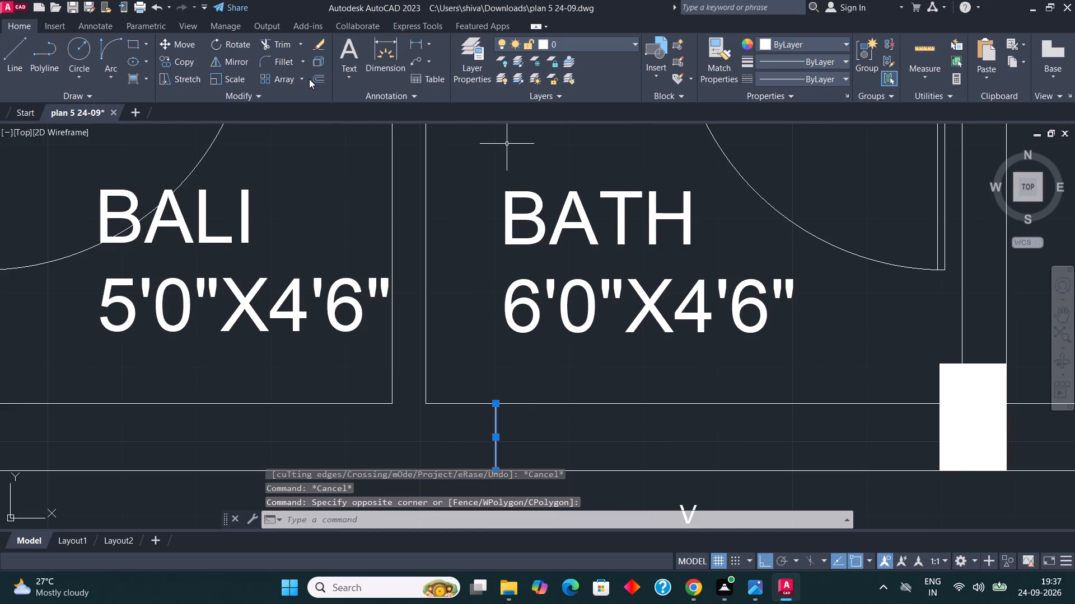
{"action": "left_click", "coordinate": [316, 78]}
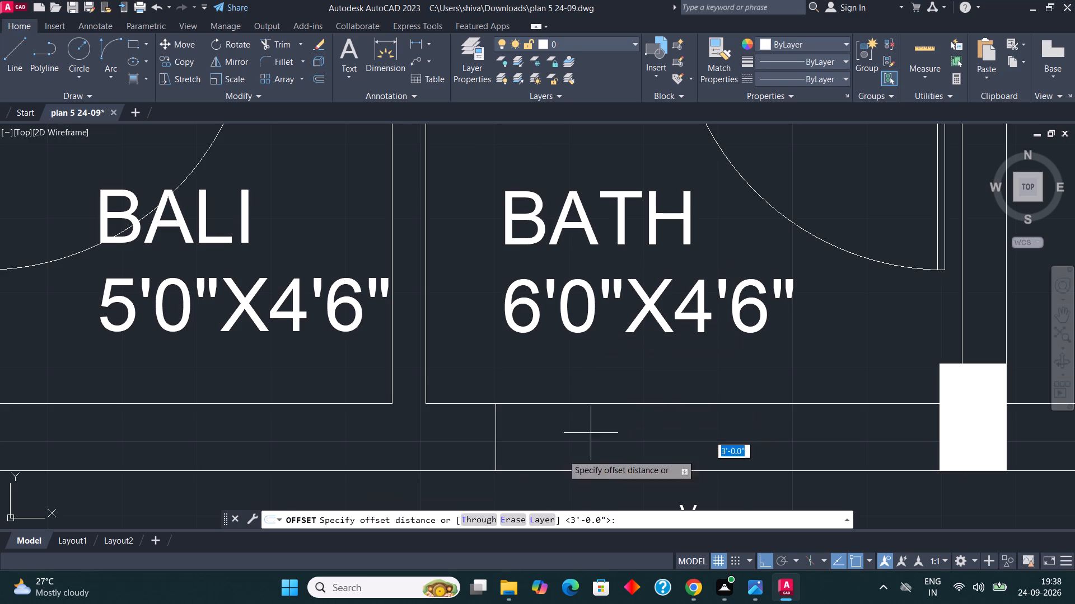
{"action": "type", "text": "2'"}
{"action": "key", "text": "Return"}
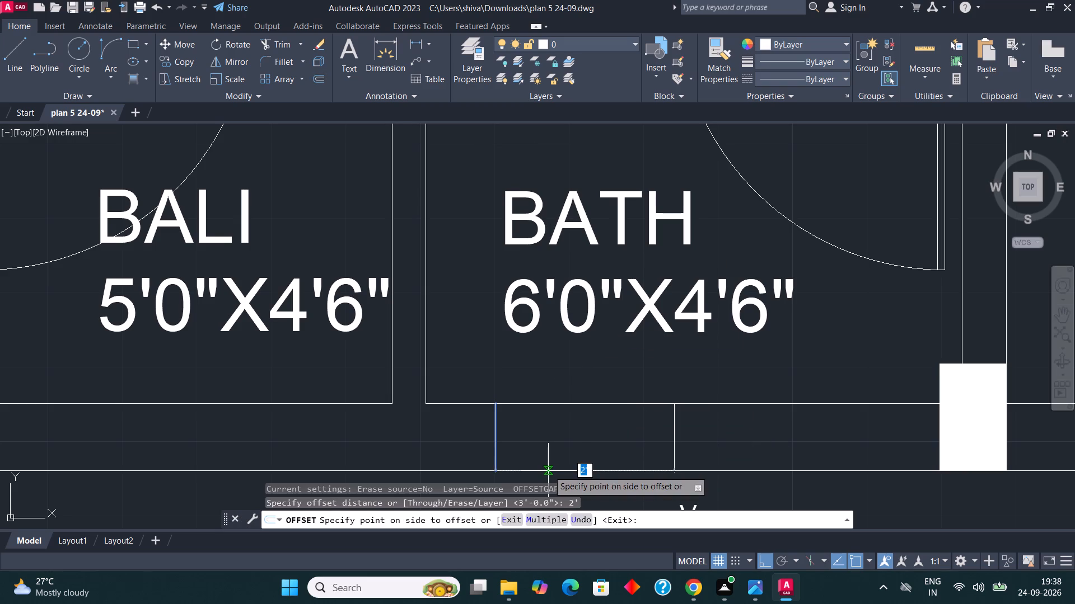
{"action": "left_click", "coordinate": [548, 470]}
{"action": "scroll", "coordinate": [672, 410], "scroll_direction": "down", "scroll_amount": 1}
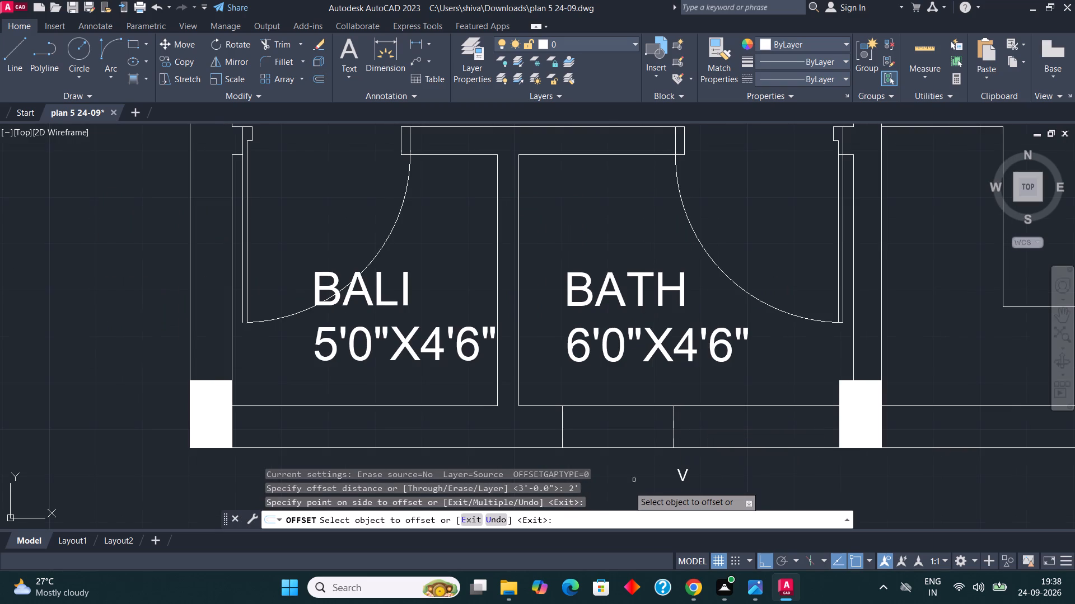
{"action": "key", "text": "Escape"}
{"action": "key", "text": "Escape"}
Draw a horizontal centre line between the midpoints of the two ventilator jambs in the bath's bottom wall.
{"action": "key", "text": "l"}
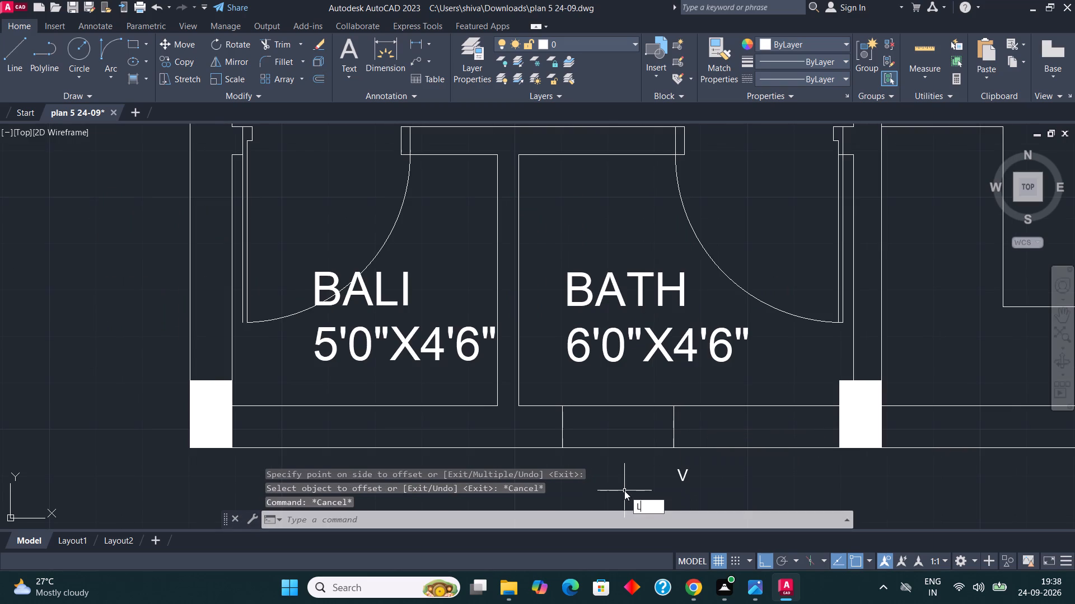
{"action": "key", "text": "Return"}
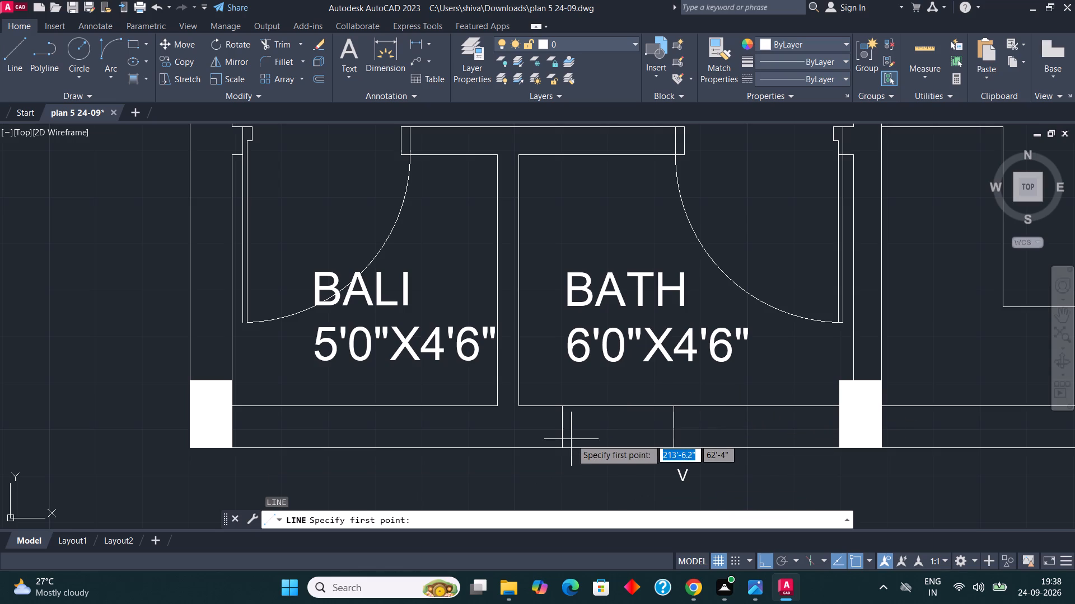
{"action": "left_click", "coordinate": [567, 433]}
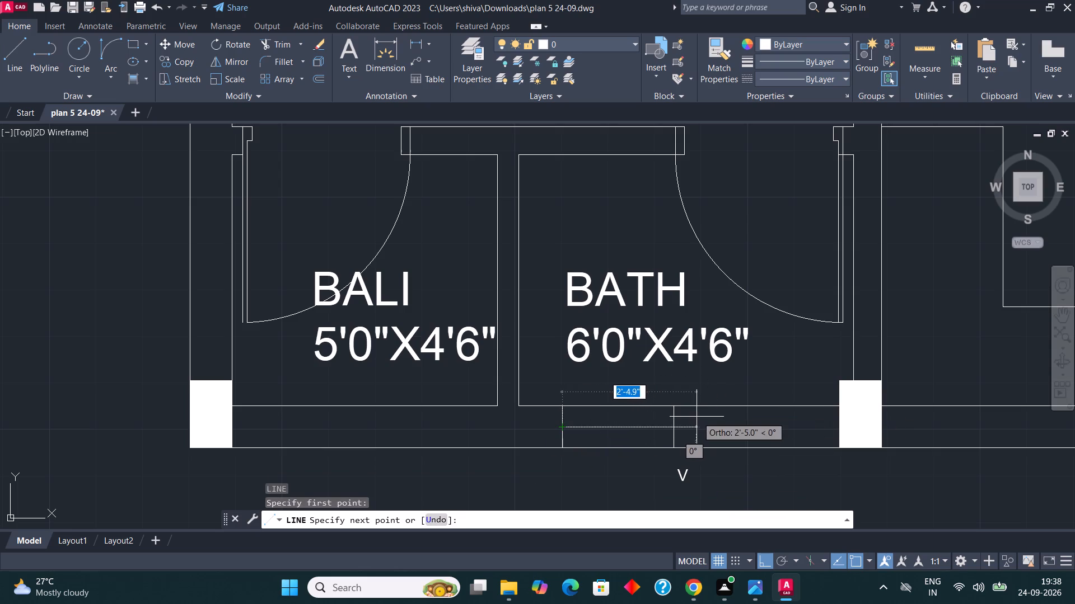
{"action": "left_click", "coordinate": [677, 429]}
{"action": "key", "text": "Escape"}
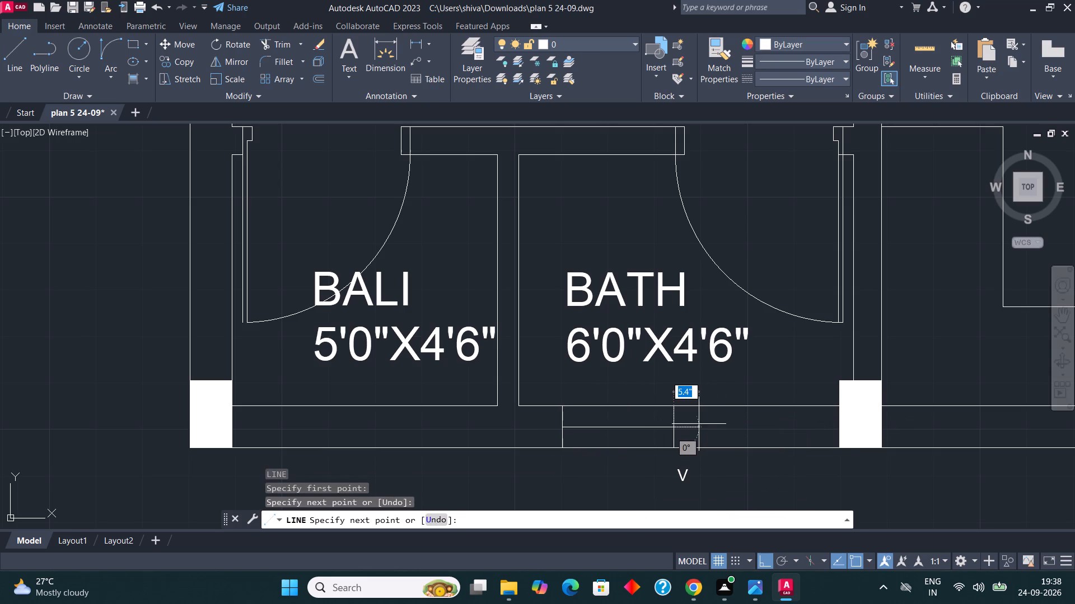
{"action": "key", "text": "Escape"}
Offset the ventilator's right jamb line in the bath beside BALI 10' to the right, into the other bath's bottom wall.
{"action": "scroll", "coordinate": [706, 381], "scroll_direction": "up", "scroll_amount": 1}
{"action": "scroll", "coordinate": [695, 449], "scroll_direction": "up", "scroll_amount": 2}
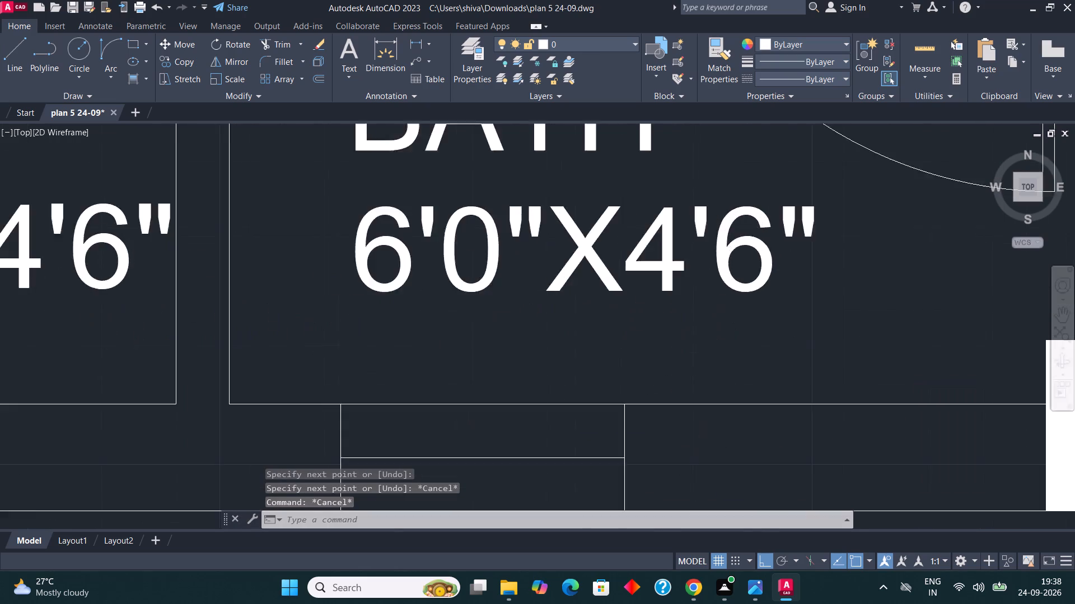
{"action": "scroll", "coordinate": [680, 383], "scroll_direction": "down", "scroll_amount": 2}
{"action": "left_click", "coordinate": [669, 420]}
{"action": "left_click", "coordinate": [614, 425]}
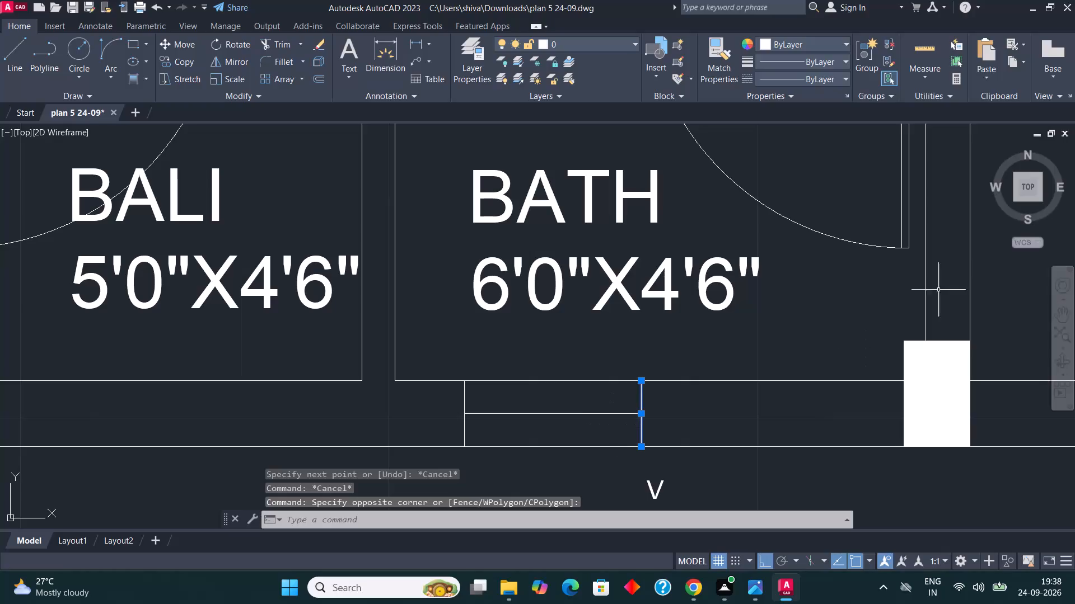
{"action": "left_click", "coordinate": [318, 82]}
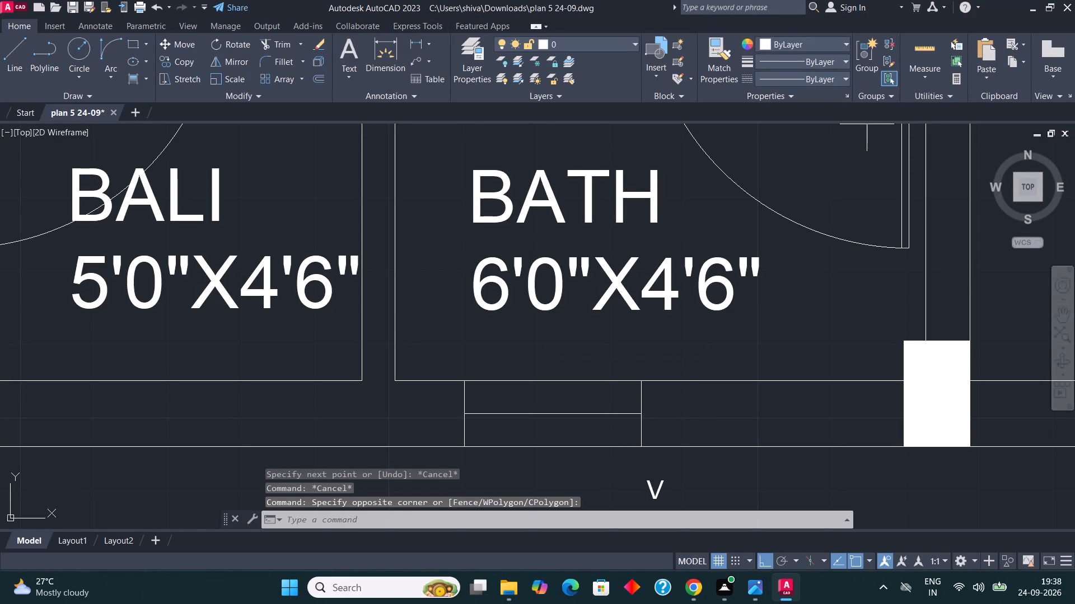
{"action": "scroll", "coordinate": [548, 392], "scroll_direction": "down", "scroll_amount": 2}
{"action": "scroll", "coordinate": [589, 397], "scroll_direction": "up", "scroll_amount": 1}
{"action": "scroll", "coordinate": [628, 397], "scroll_direction": "down", "scroll_amount": 1}
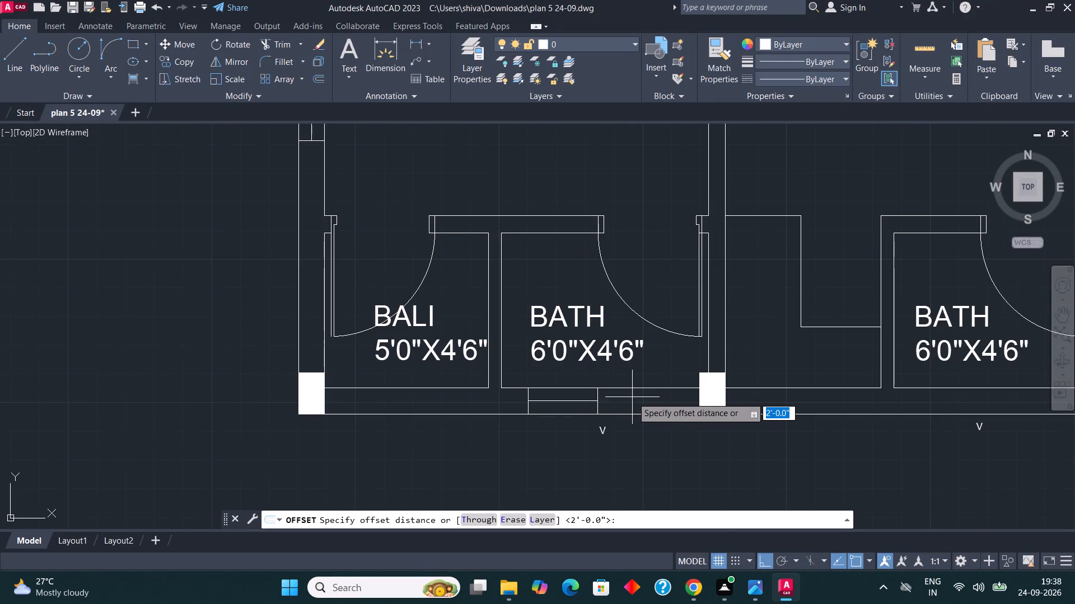
{"action": "type", "text": "10"}
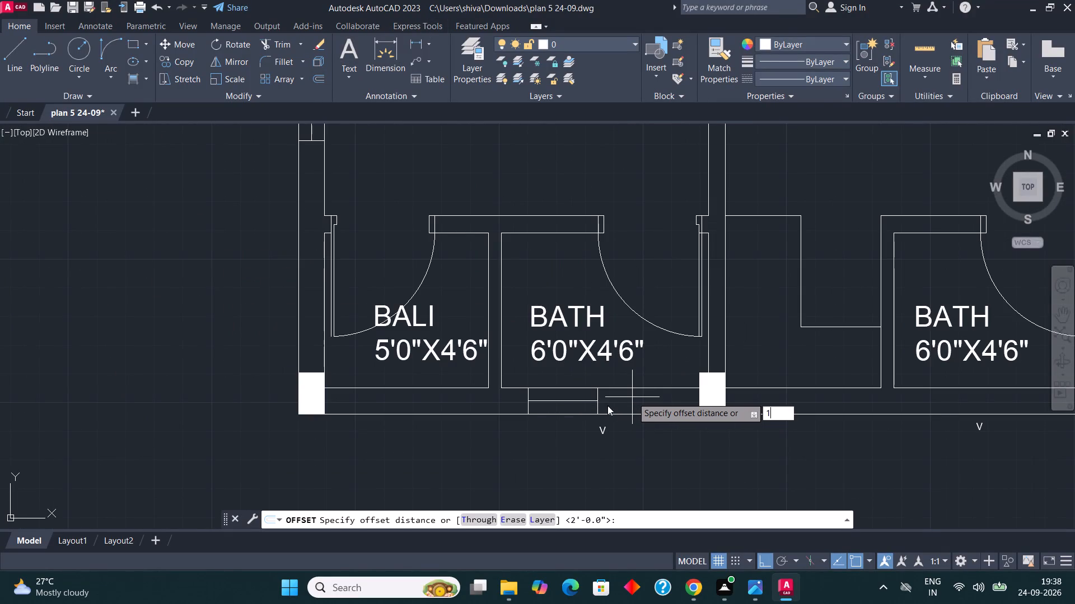
{"action": "key", "text": "apostrophe"}
{"action": "key", "text": "Return"}
{"action": "left_click", "coordinate": [632, 397]}
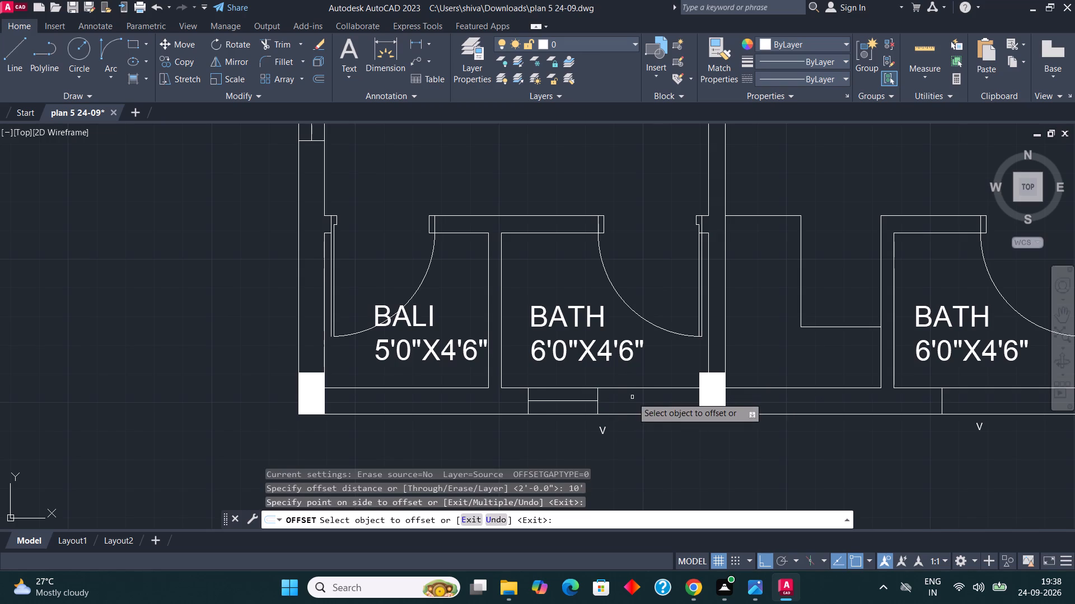
Offset the new jamb line 2' to the right within the bottom wall of the bath below OPEN TERRACE.
{"action": "scroll", "coordinate": [586, 404], "scroll_direction": "down", "scroll_amount": 2}
{"action": "scroll", "coordinate": [725, 418], "scroll_direction": "up", "scroll_amount": 3}
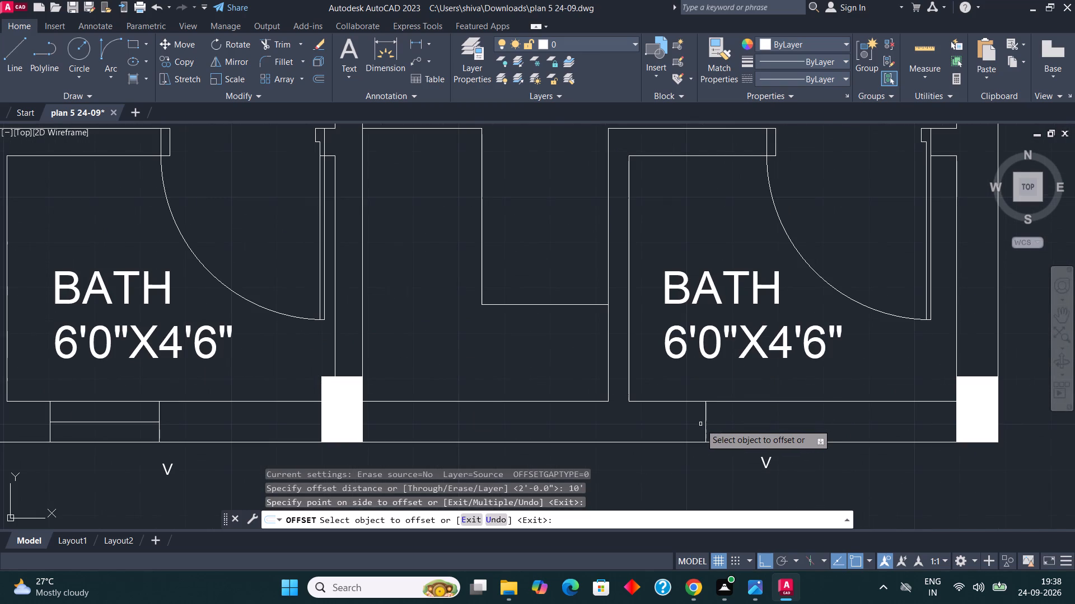
{"action": "left_click", "coordinate": [705, 424]}
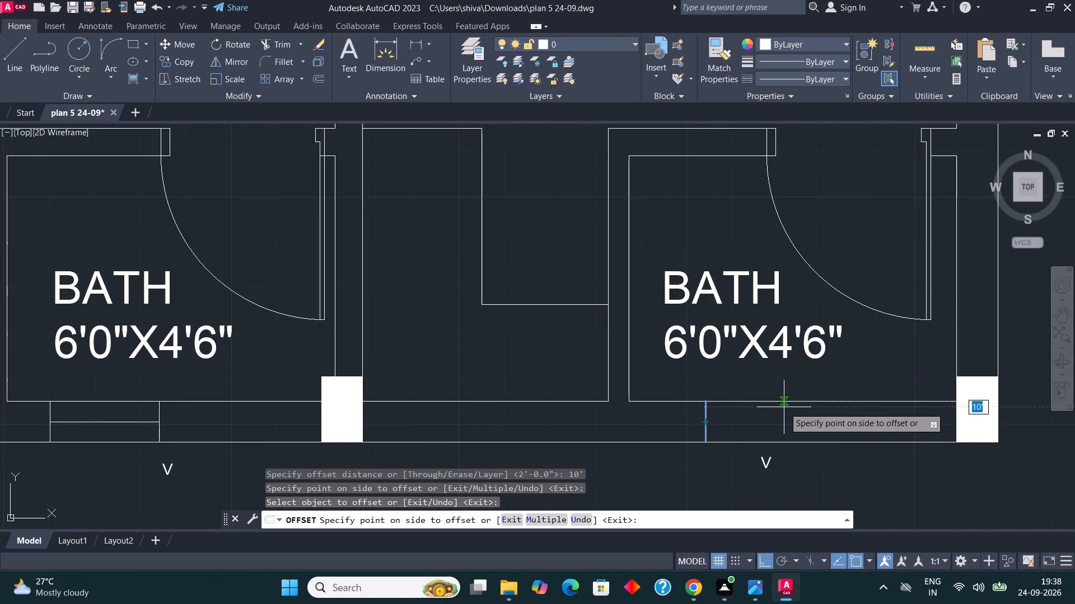
{"action": "type", "text": "2'"}
{"action": "key", "text": "Return"}
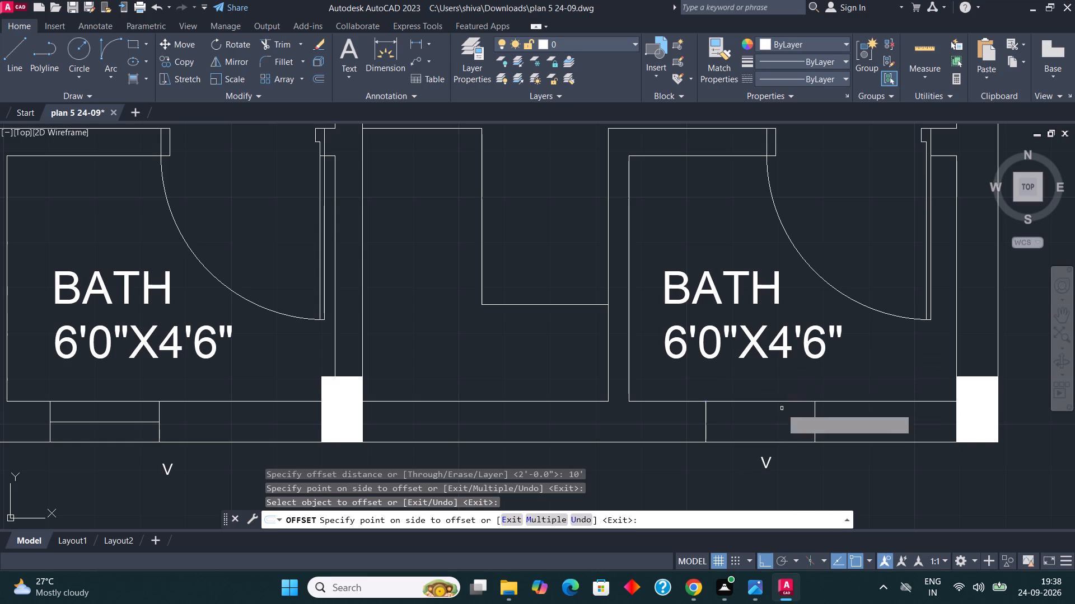
{"action": "left_click", "coordinate": [782, 408]}
{"action": "scroll", "coordinate": [814, 428], "scroll_direction": "down", "scroll_amount": 2}
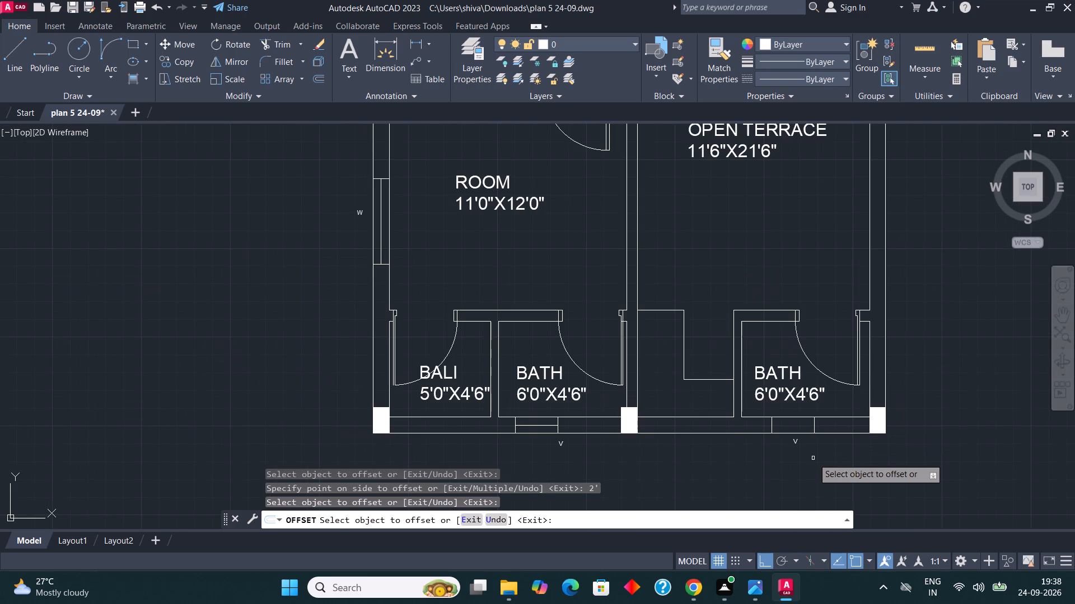
{"action": "key", "text": "Escape"}
{"action": "key", "text": "Escape"}
Draw a horizontal centre line from the left ventilator jamb's midpoint to just past the right jamb in the terrace-side bath's bottom wall.
{"action": "key", "text": "l"}
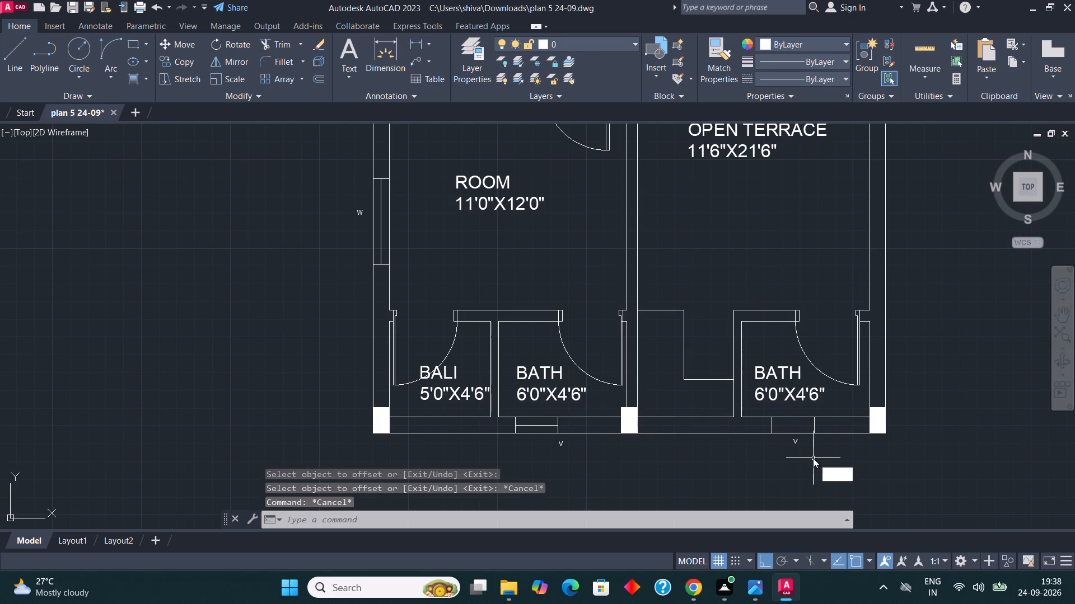
{"action": "key", "text": "Return"}
{"action": "scroll", "coordinate": [813, 458], "scroll_direction": "up", "scroll_amount": 2}
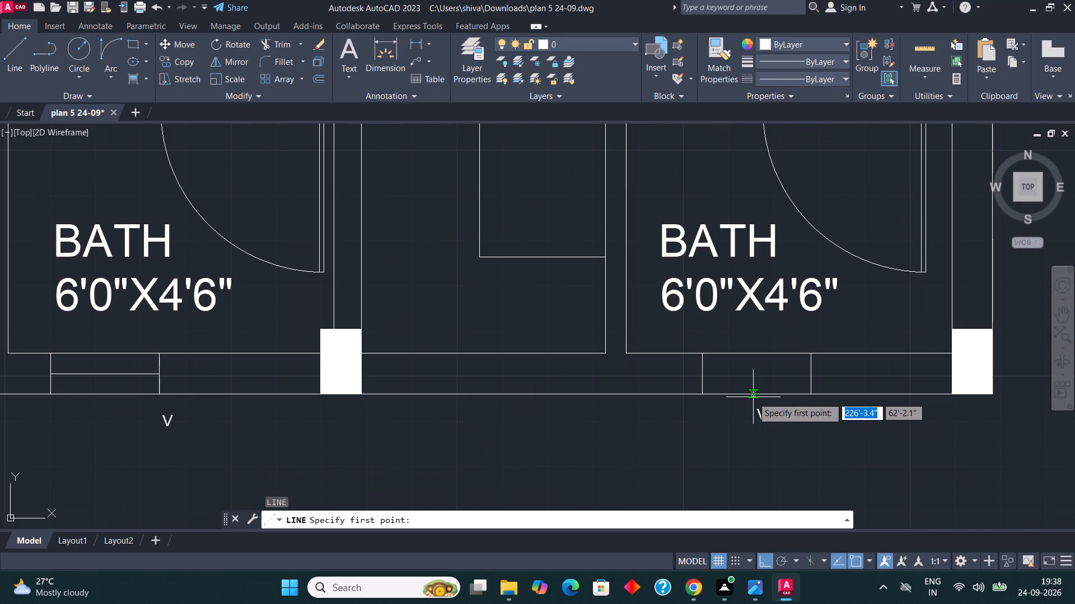
{"action": "scroll", "coordinate": [752, 397], "scroll_direction": "up", "scroll_amount": 2}
{"action": "left_click", "coordinate": [622, 341]}
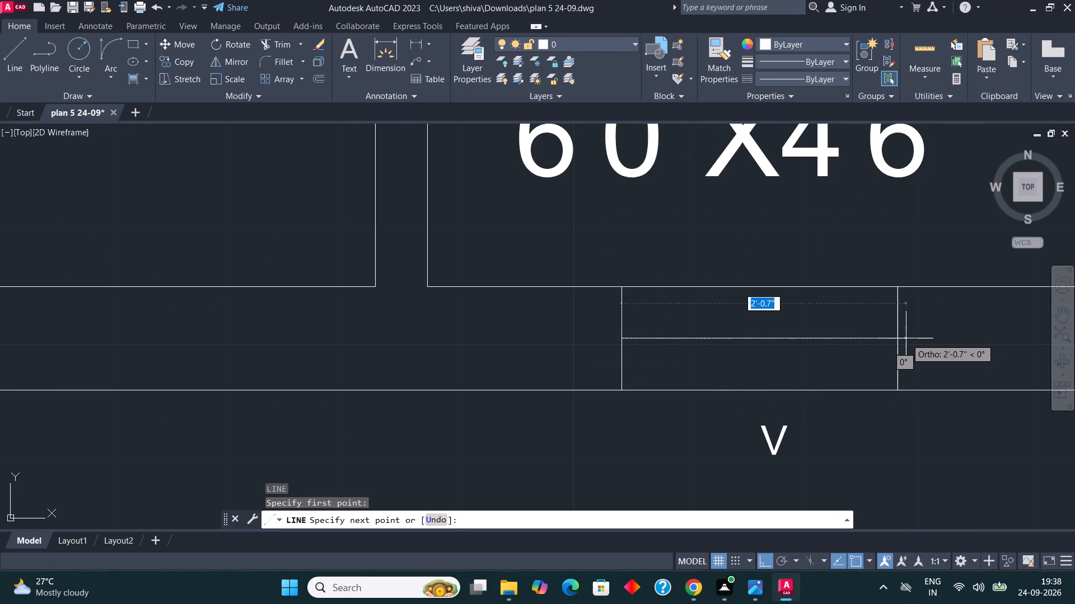
{"action": "left_click", "coordinate": [887, 339]}
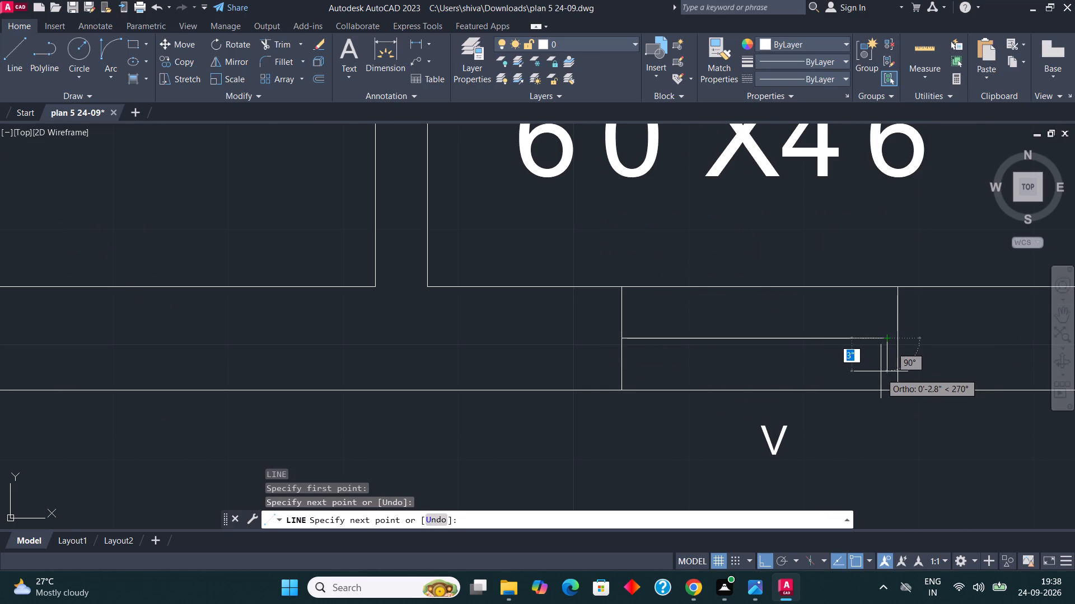
{"action": "scroll", "coordinate": [924, 338], "scroll_direction": "up", "scroll_amount": 2}
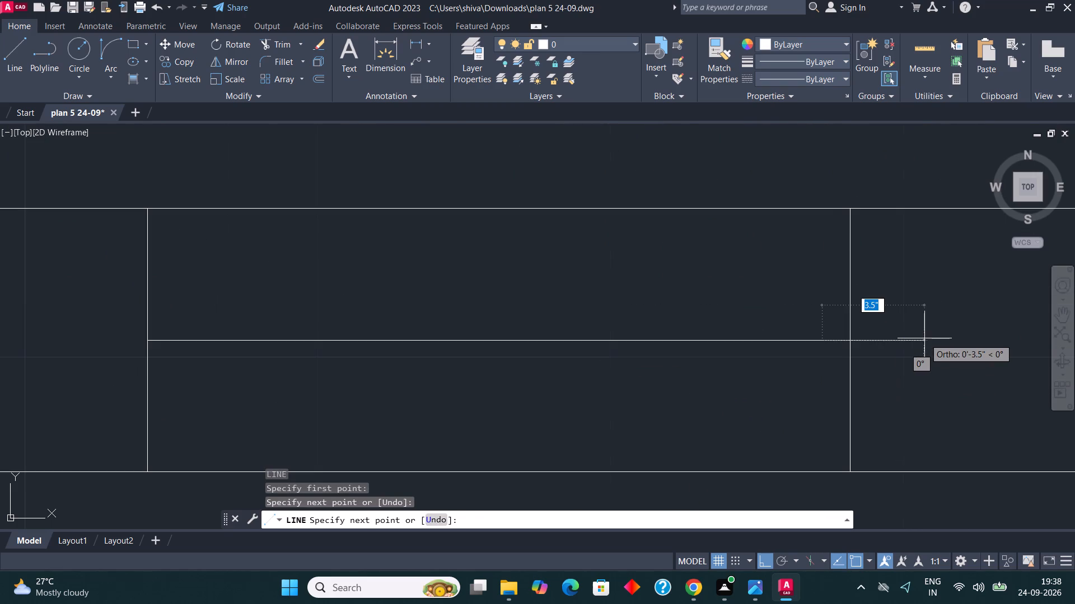
{"action": "left_click", "coordinate": [917, 339]}
{"action": "key", "text": "Escape"}
{"action": "key", "text": "Escape"}
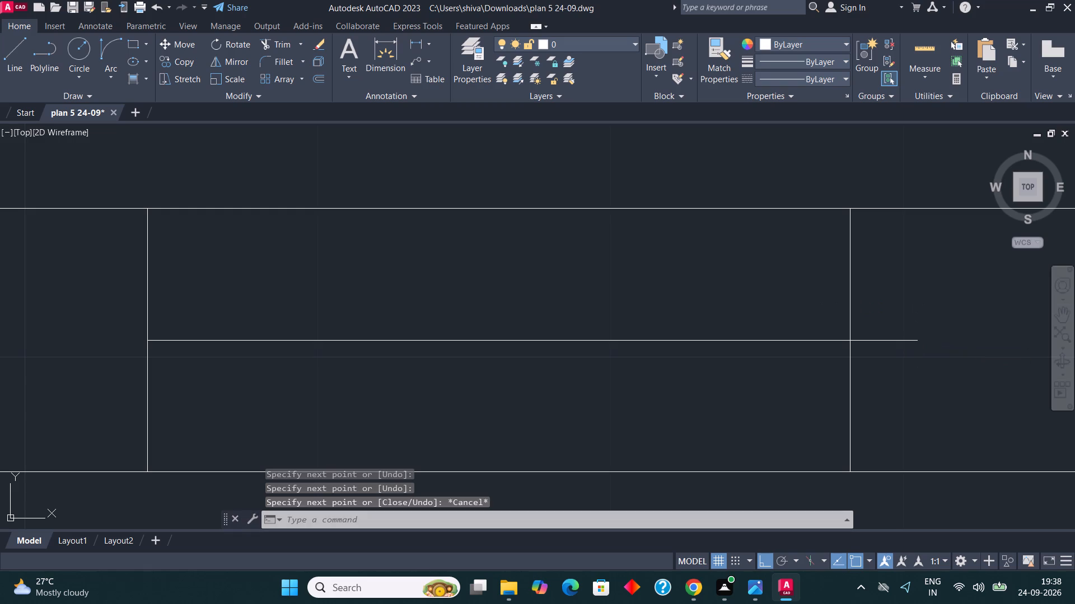
Trim the part of the ventilator's centre line that projects beyond the right jamb in the terrace-side bath's bottom wall.
{"action": "type", "text": "TR"}
{"action": "key", "text": "Return"}
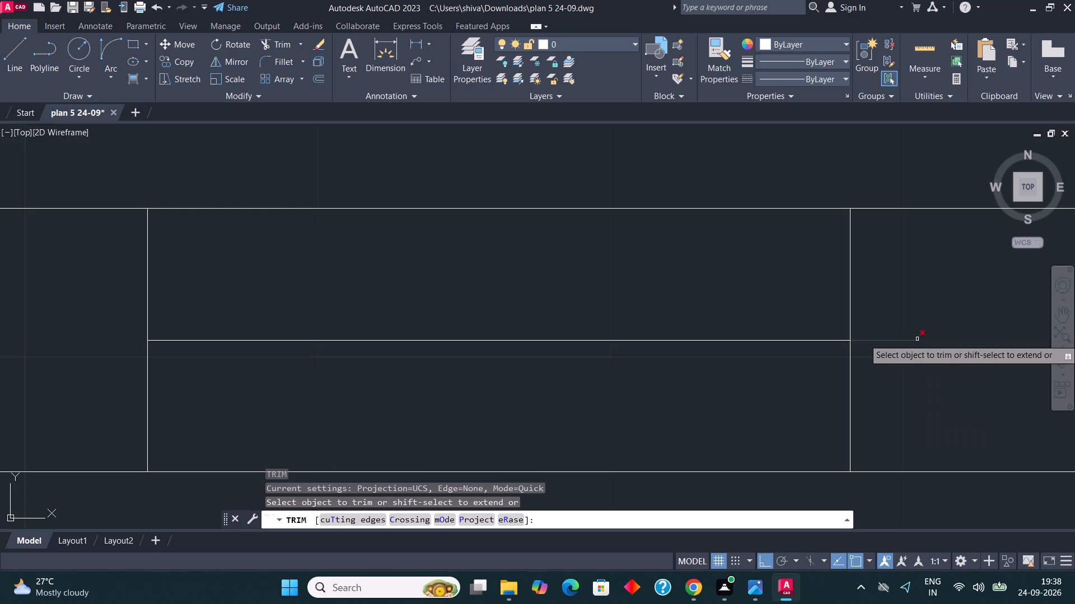
{"action": "left_click", "coordinate": [889, 337]}
{"action": "left_click", "coordinate": [909, 383]}
{"action": "scroll", "coordinate": [928, 354], "scroll_direction": "down", "scroll_amount": 4}
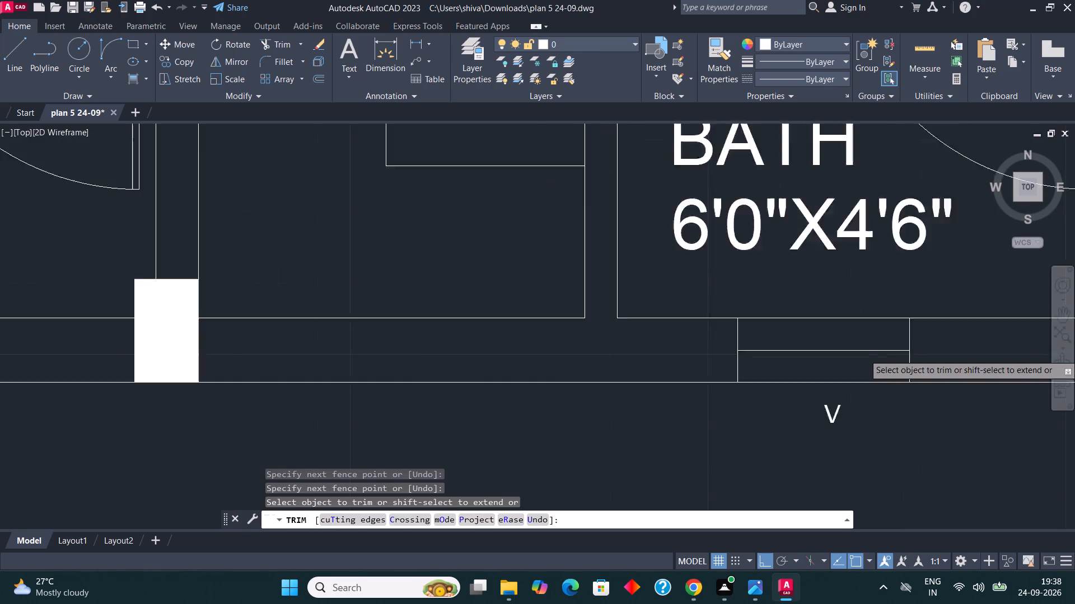
{"action": "scroll", "coordinate": [927, 381], "scroll_direction": "down", "scroll_amount": 2}
{"action": "scroll", "coordinate": [903, 454], "scroll_direction": "down", "scroll_amount": 1}
{"action": "scroll", "coordinate": [726, 453], "scroll_direction": "down", "scroll_amount": 1}
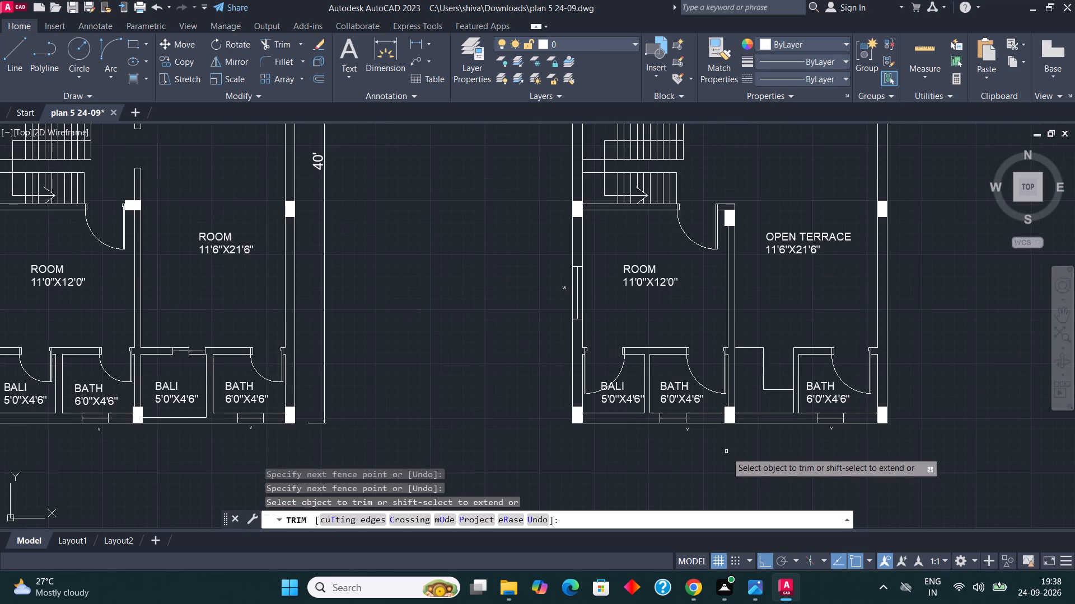
{"action": "scroll", "coordinate": [726, 454], "scroll_direction": "down", "scroll_amount": 2}
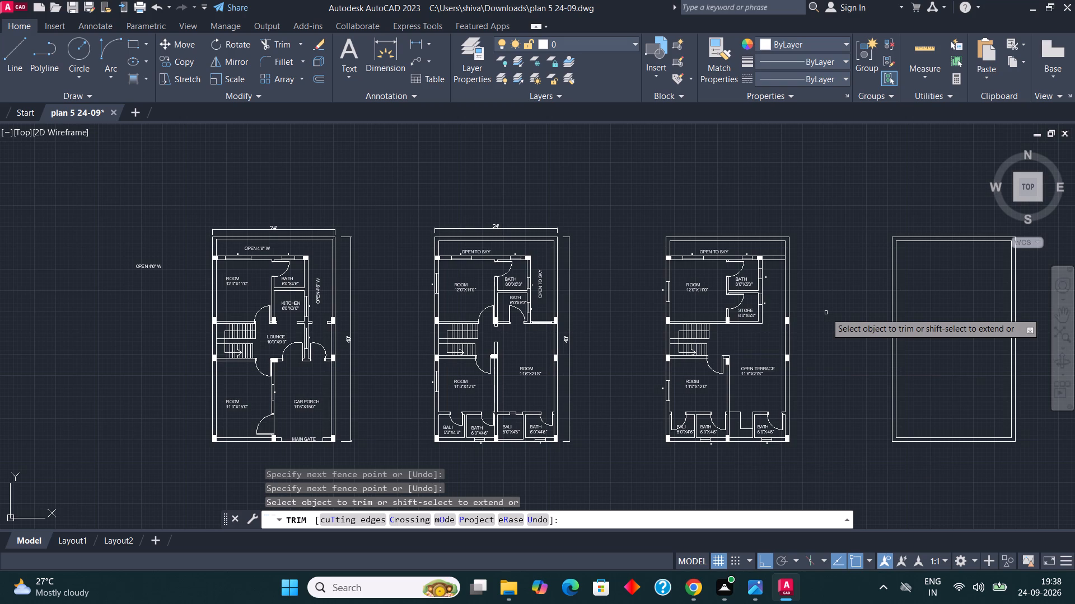
{"action": "key", "text": "Escape"}
{"action": "key", "text": "Escape"}
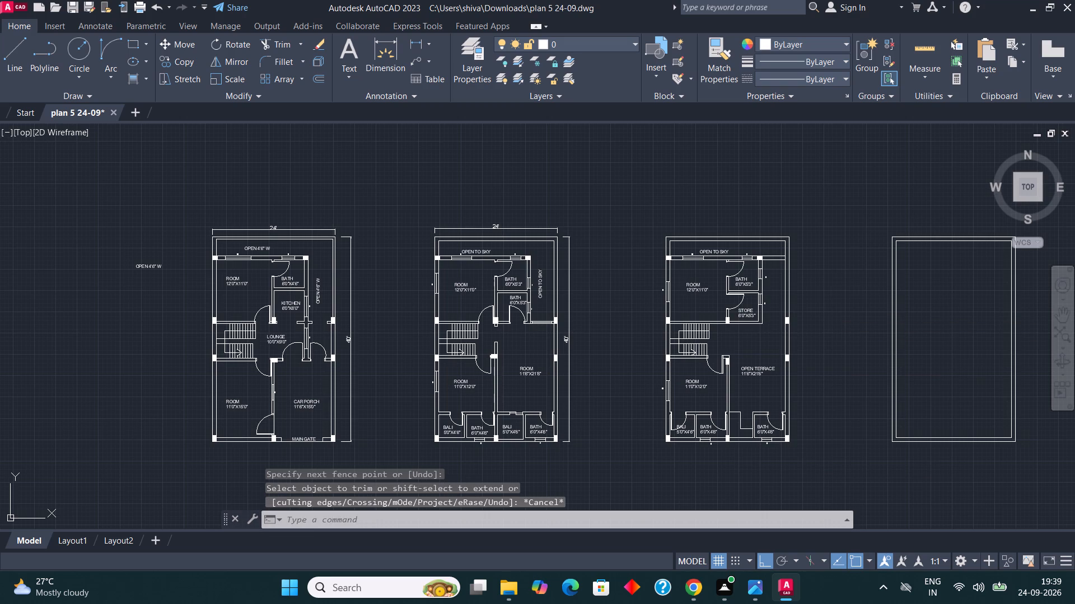
Examine the floor plans side by side, checking their room labels, window and ventilator tags, and wall openings.
{"action": "scroll", "coordinate": [718, 442], "scroll_direction": "up", "scroll_amount": 3}
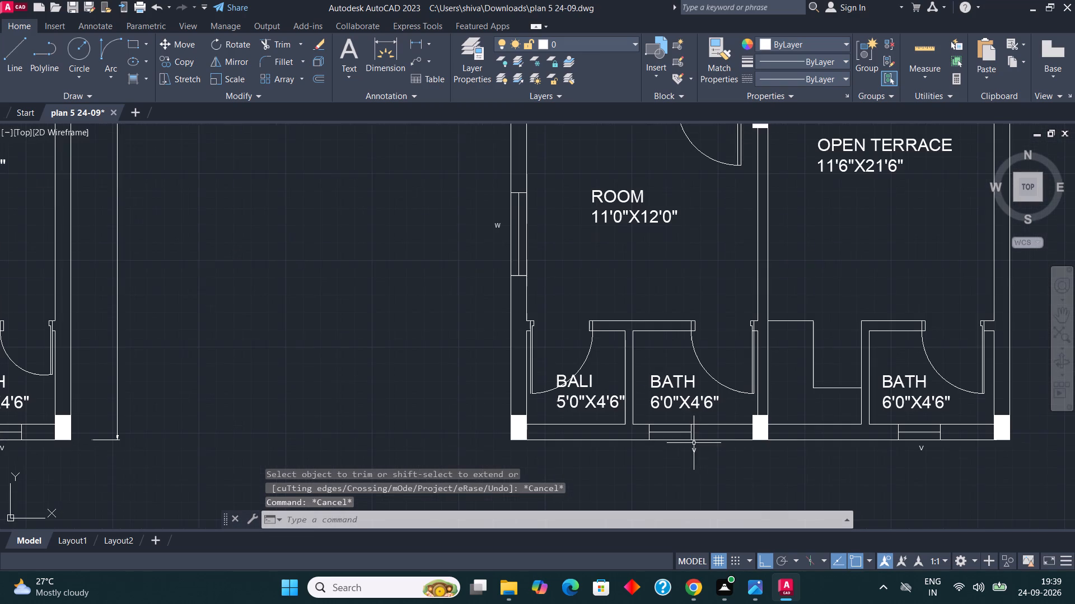
{"action": "scroll", "coordinate": [819, 425], "scroll_direction": "down", "scroll_amount": 3}
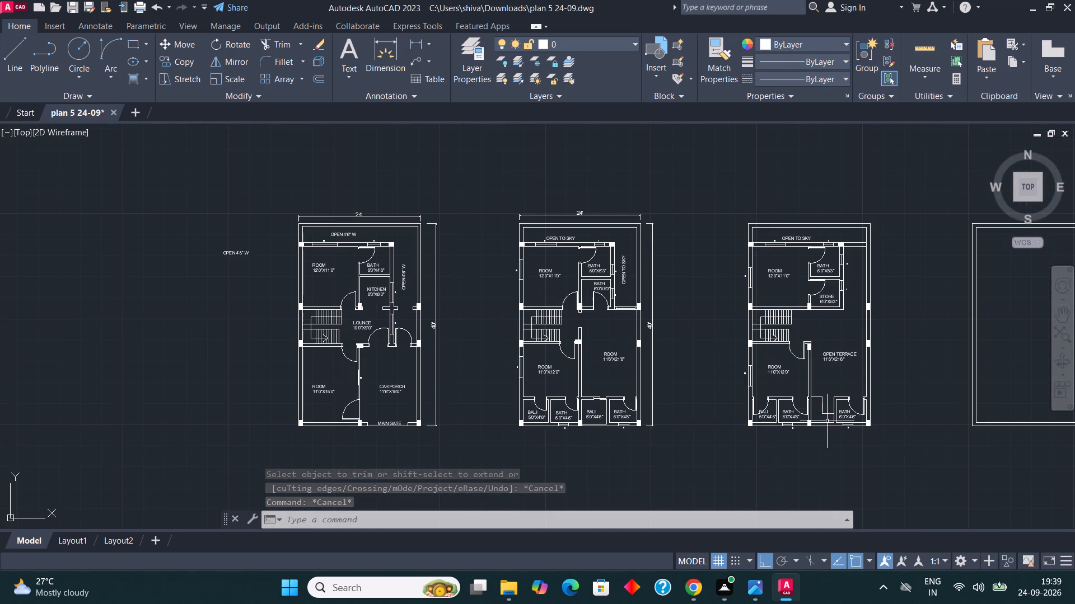
{"action": "scroll", "coordinate": [783, 327], "scroll_direction": "down", "scroll_amount": 1}
{"action": "scroll", "coordinate": [829, 329], "scroll_direction": "up", "scroll_amount": 1}
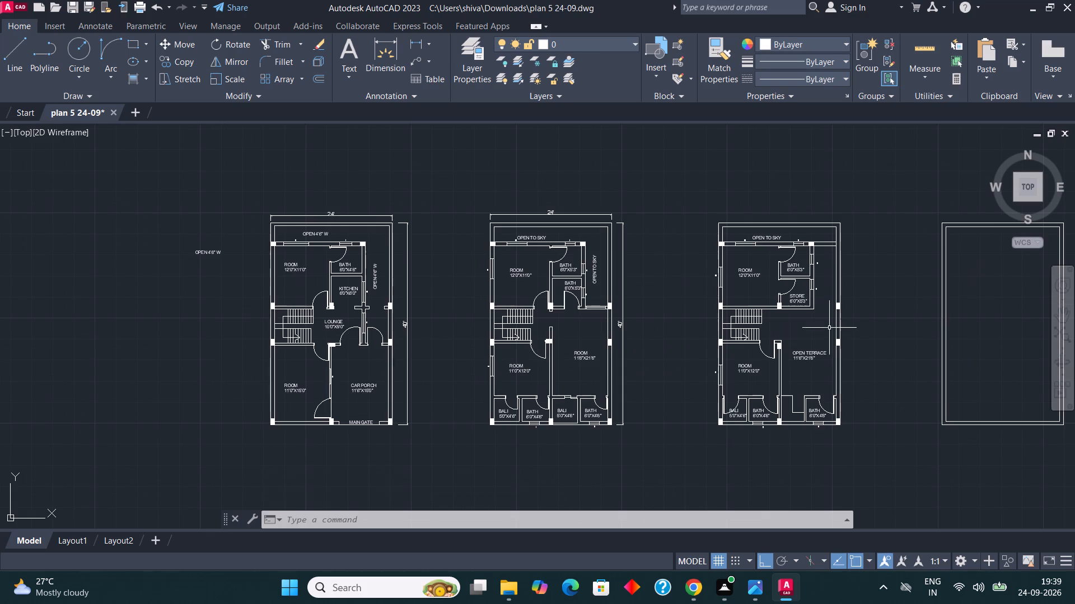
{"action": "scroll", "coordinate": [685, 269], "scroll_direction": "up", "scroll_amount": 2}
{"action": "scroll", "coordinate": [728, 243], "scroll_direction": "down", "scroll_amount": 1}
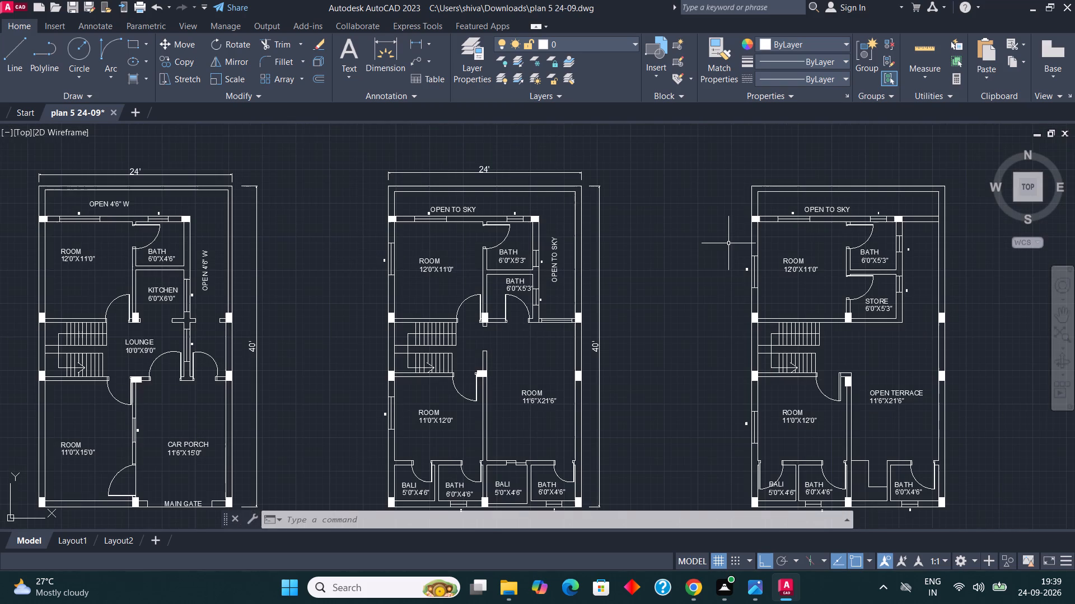
{"action": "scroll", "coordinate": [748, 168], "scroll_direction": "down", "scroll_amount": 1}
{"action": "scroll", "coordinate": [518, 226], "scroll_direction": "up", "scroll_amount": 2}
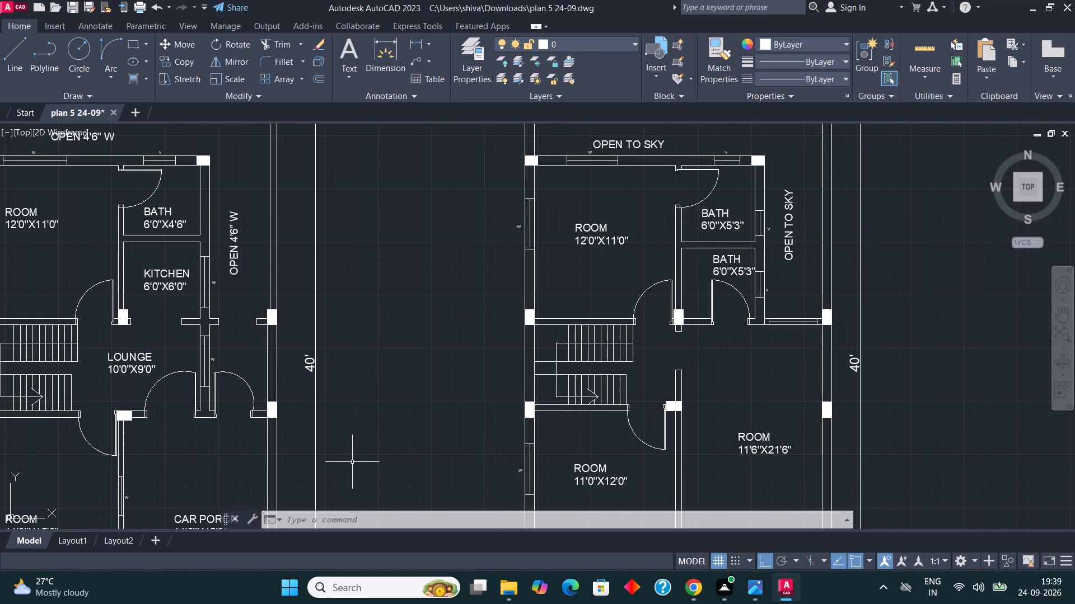
{"action": "scroll", "coordinate": [732, 263], "scroll_direction": "down", "scroll_amount": 1}
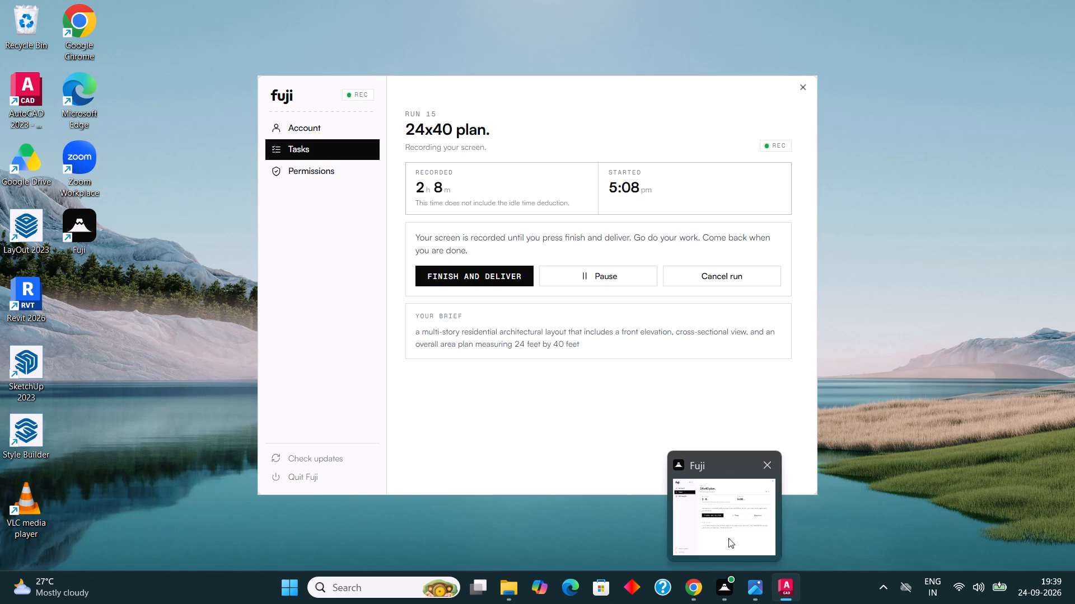
{"action": "scroll", "coordinate": [469, 318], "scroll_direction": "down", "scroll_amount": 2}
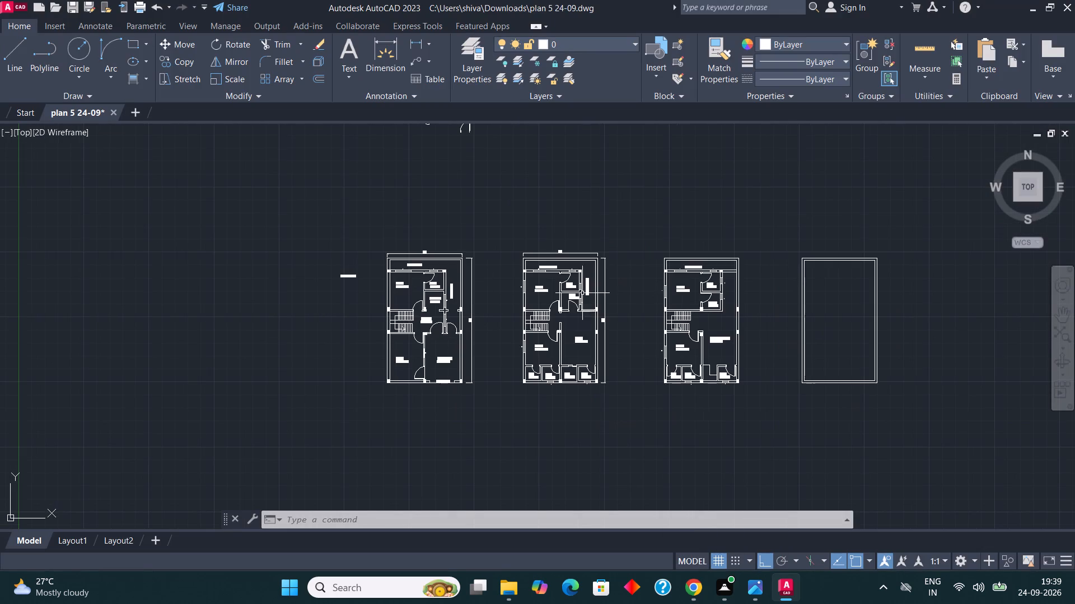
{"action": "scroll", "coordinate": [671, 282], "scroll_direction": "up", "scroll_amount": 1}
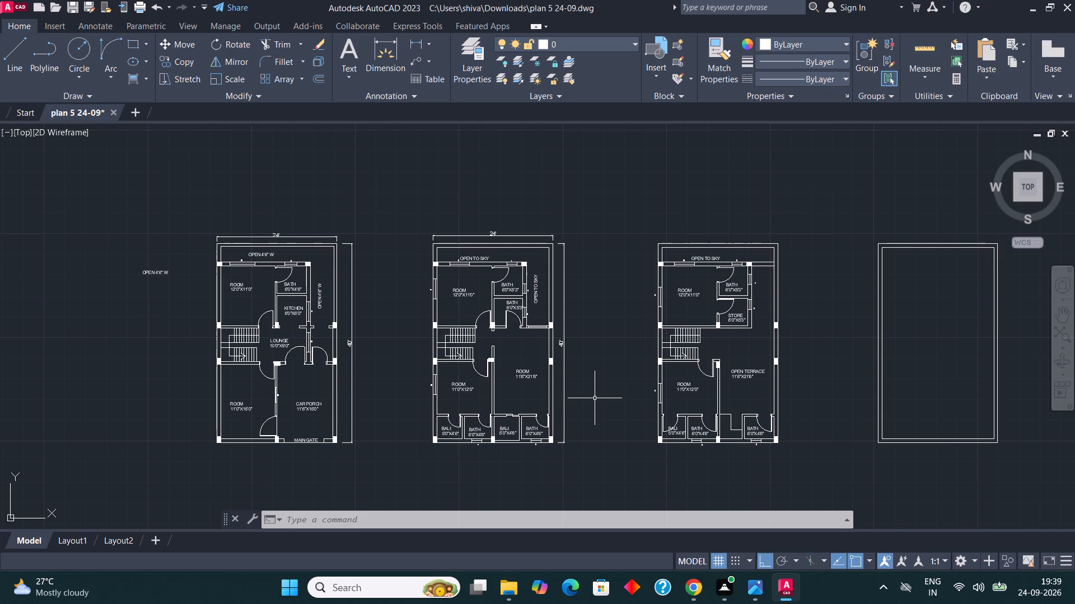
{"action": "scroll", "coordinate": [877, 252], "scroll_direction": "down", "scroll_amount": 2}
{"action": "scroll", "coordinate": [924, 249], "scroll_direction": "up", "scroll_amount": 2}
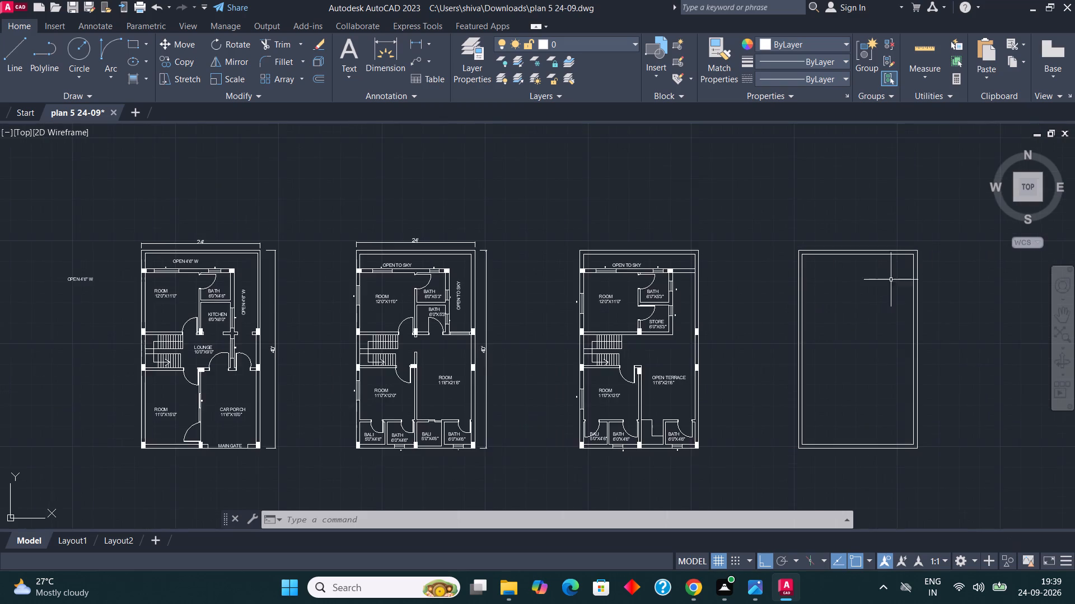
Erase the two leftover loose door symbols above the first floor plan.
{"action": "scroll", "coordinate": [794, 331], "scroll_direction": "down", "scroll_amount": 2}
{"action": "scroll", "coordinate": [579, 224], "scroll_direction": "up", "scroll_amount": 2}
{"action": "left_click", "coordinate": [648, 232]}
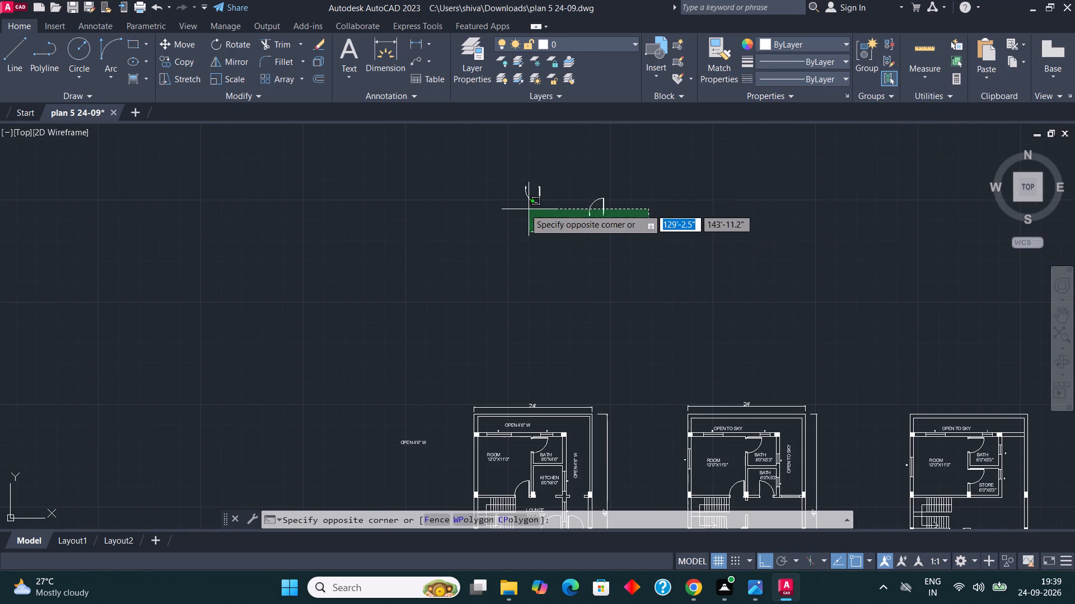
{"action": "left_click", "coordinate": [508, 183]}
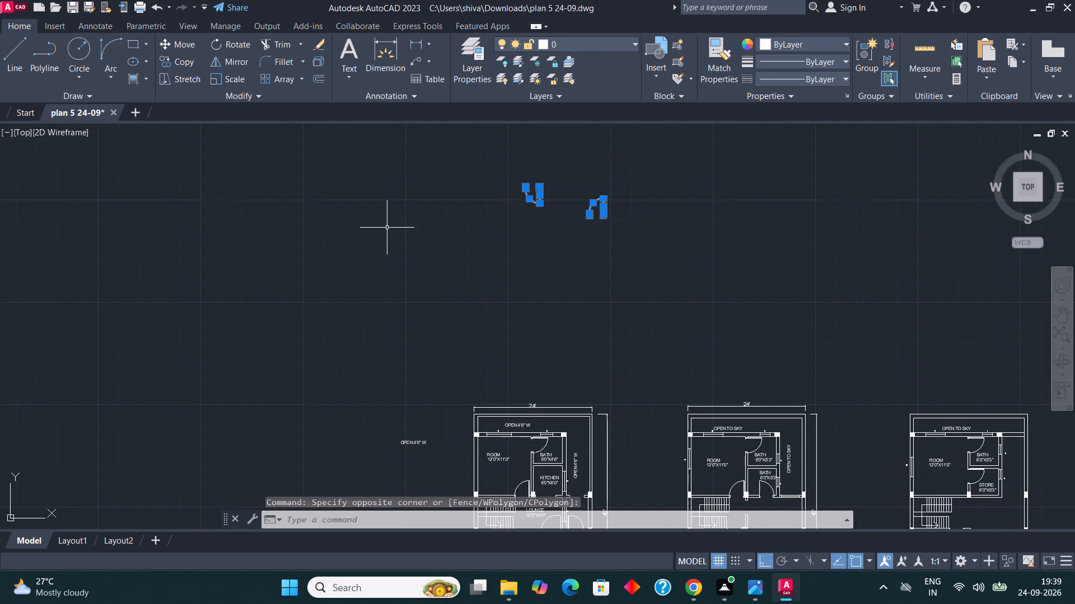
{"action": "key", "text": "Delete"}
Erase the stray OPEN 4'6" W text lying outside the first floor plan, to its left.
{"action": "scroll", "coordinate": [404, 239], "scroll_direction": "down", "scroll_amount": 2}
{"action": "scroll", "coordinate": [409, 289], "scroll_direction": "up", "scroll_amount": 2}
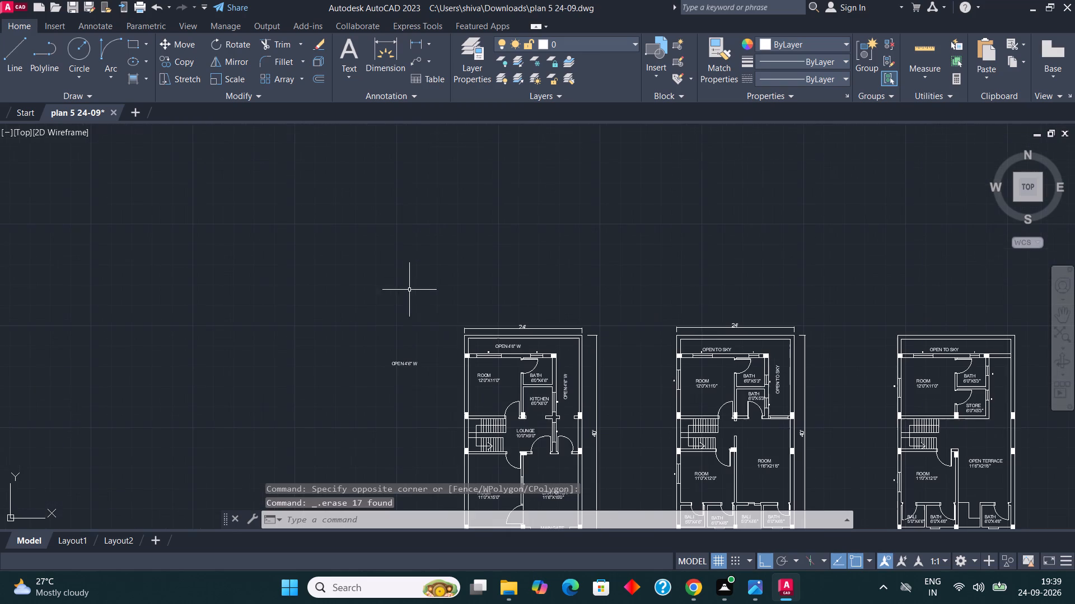
{"action": "left_click", "coordinate": [436, 391]}
{"action": "left_click", "coordinate": [384, 335]}
{"action": "key", "text": "Delete"}
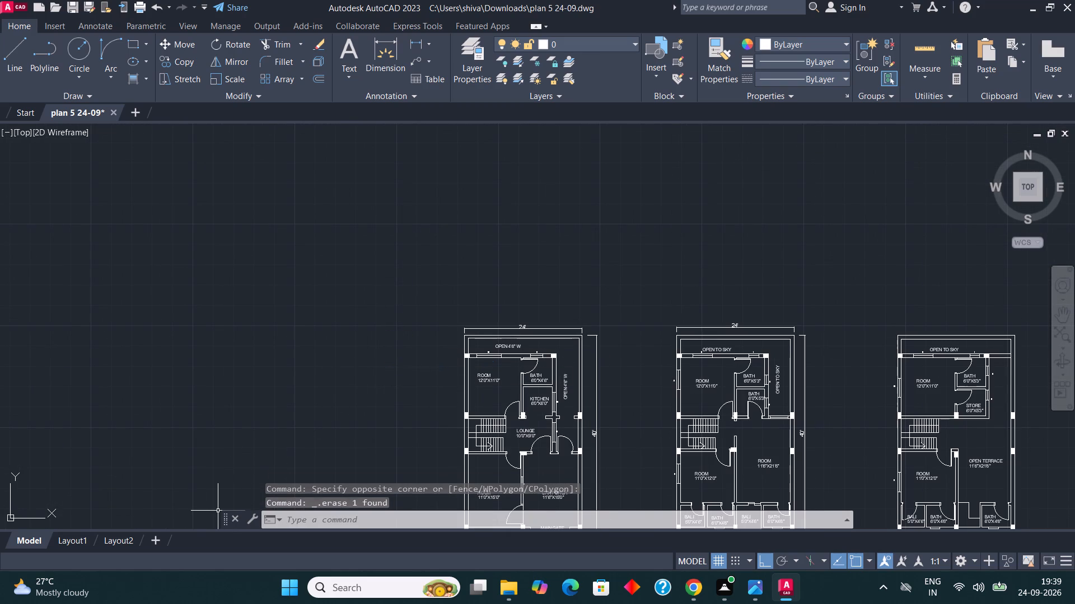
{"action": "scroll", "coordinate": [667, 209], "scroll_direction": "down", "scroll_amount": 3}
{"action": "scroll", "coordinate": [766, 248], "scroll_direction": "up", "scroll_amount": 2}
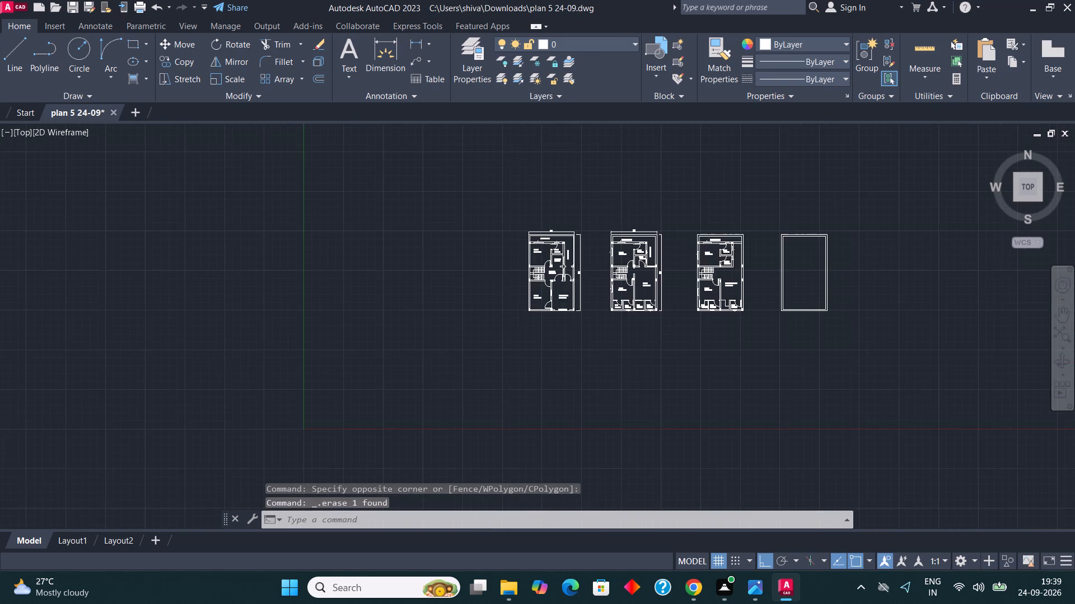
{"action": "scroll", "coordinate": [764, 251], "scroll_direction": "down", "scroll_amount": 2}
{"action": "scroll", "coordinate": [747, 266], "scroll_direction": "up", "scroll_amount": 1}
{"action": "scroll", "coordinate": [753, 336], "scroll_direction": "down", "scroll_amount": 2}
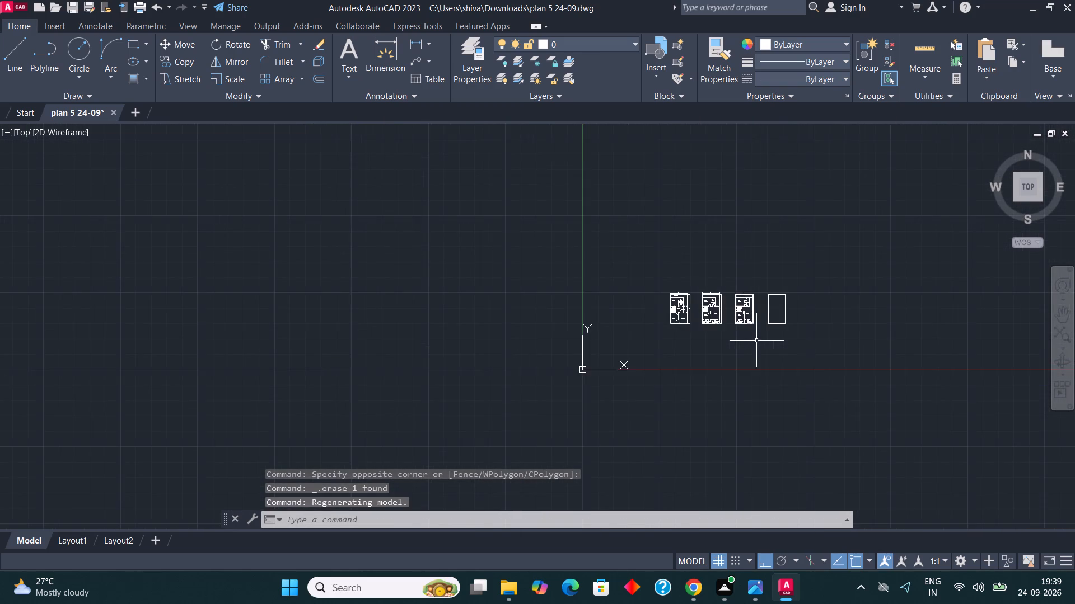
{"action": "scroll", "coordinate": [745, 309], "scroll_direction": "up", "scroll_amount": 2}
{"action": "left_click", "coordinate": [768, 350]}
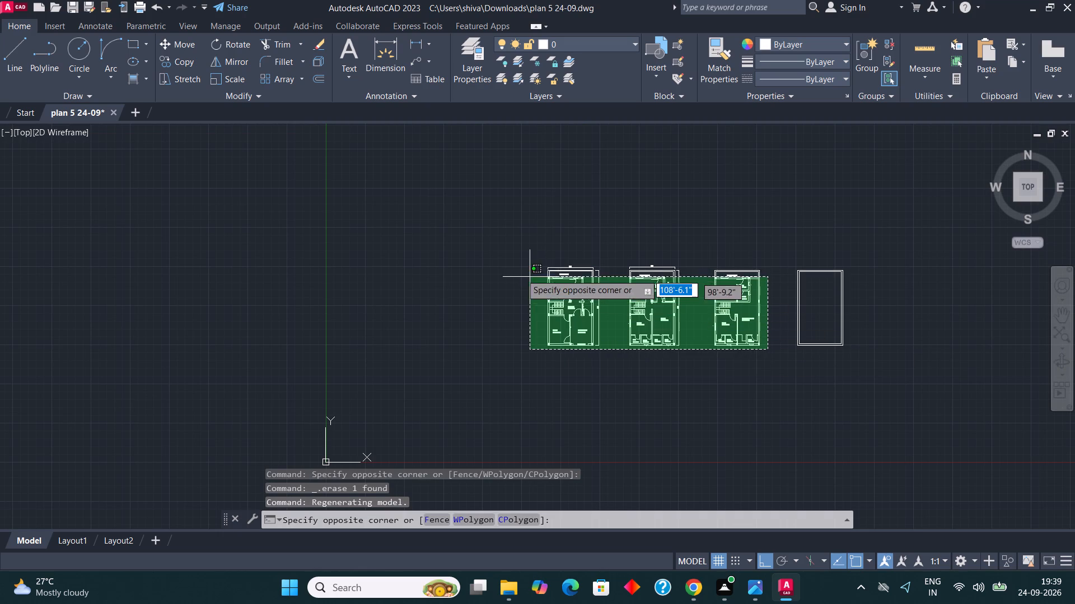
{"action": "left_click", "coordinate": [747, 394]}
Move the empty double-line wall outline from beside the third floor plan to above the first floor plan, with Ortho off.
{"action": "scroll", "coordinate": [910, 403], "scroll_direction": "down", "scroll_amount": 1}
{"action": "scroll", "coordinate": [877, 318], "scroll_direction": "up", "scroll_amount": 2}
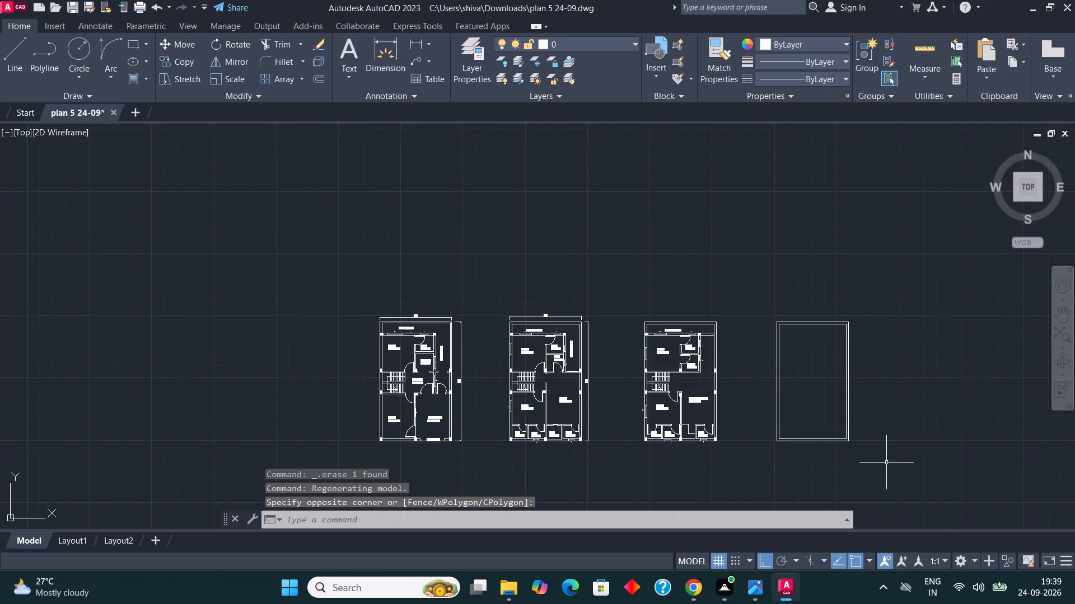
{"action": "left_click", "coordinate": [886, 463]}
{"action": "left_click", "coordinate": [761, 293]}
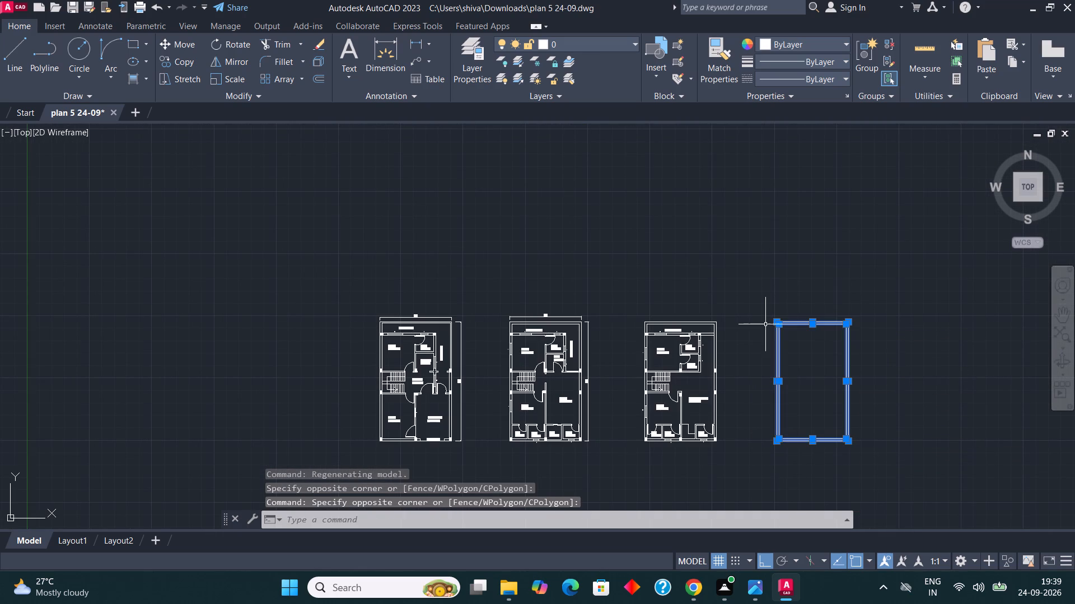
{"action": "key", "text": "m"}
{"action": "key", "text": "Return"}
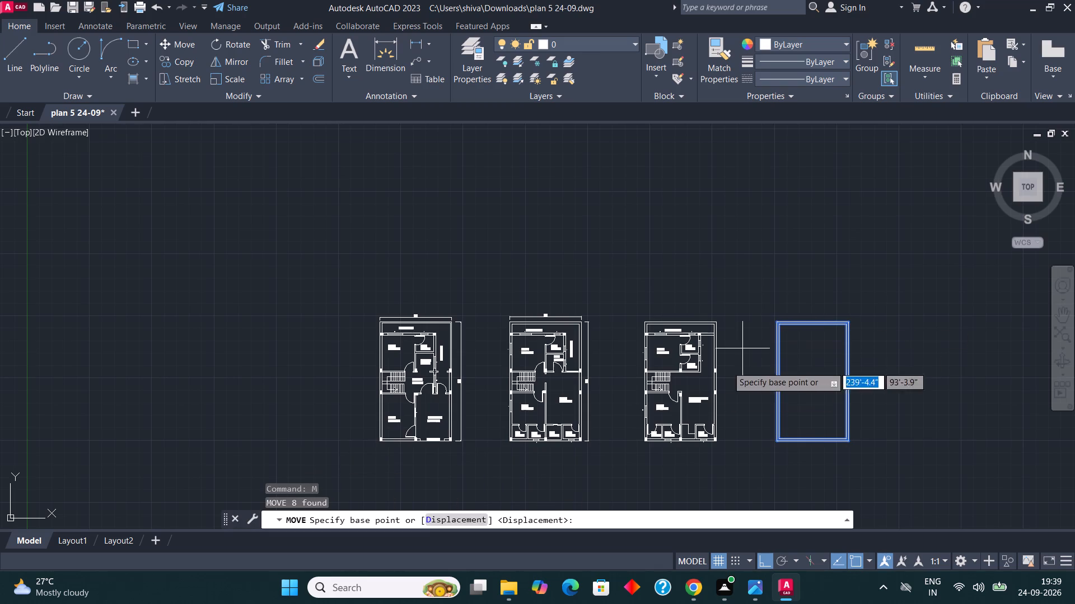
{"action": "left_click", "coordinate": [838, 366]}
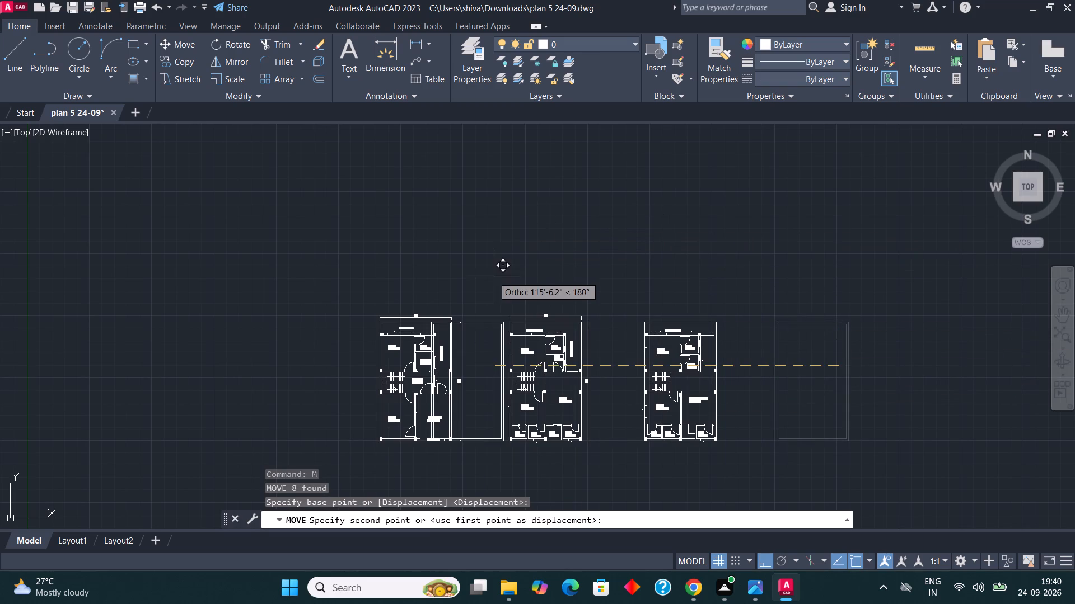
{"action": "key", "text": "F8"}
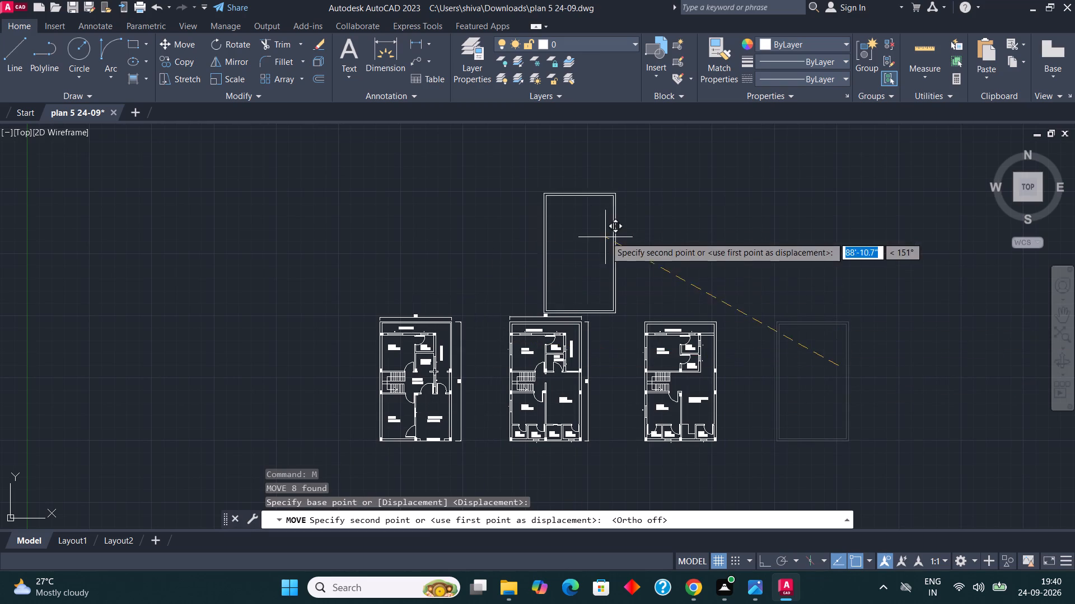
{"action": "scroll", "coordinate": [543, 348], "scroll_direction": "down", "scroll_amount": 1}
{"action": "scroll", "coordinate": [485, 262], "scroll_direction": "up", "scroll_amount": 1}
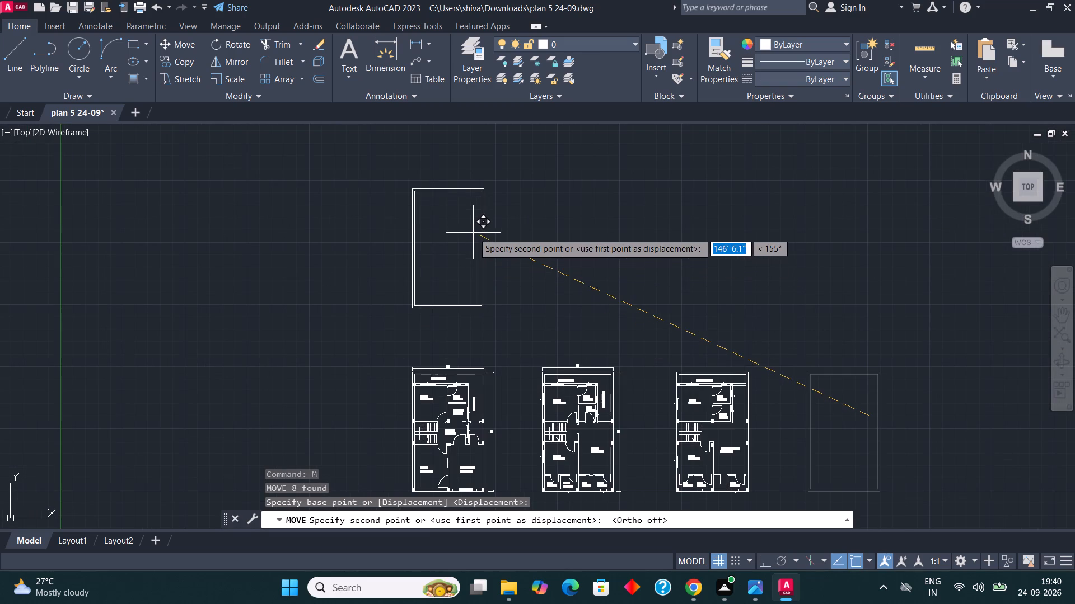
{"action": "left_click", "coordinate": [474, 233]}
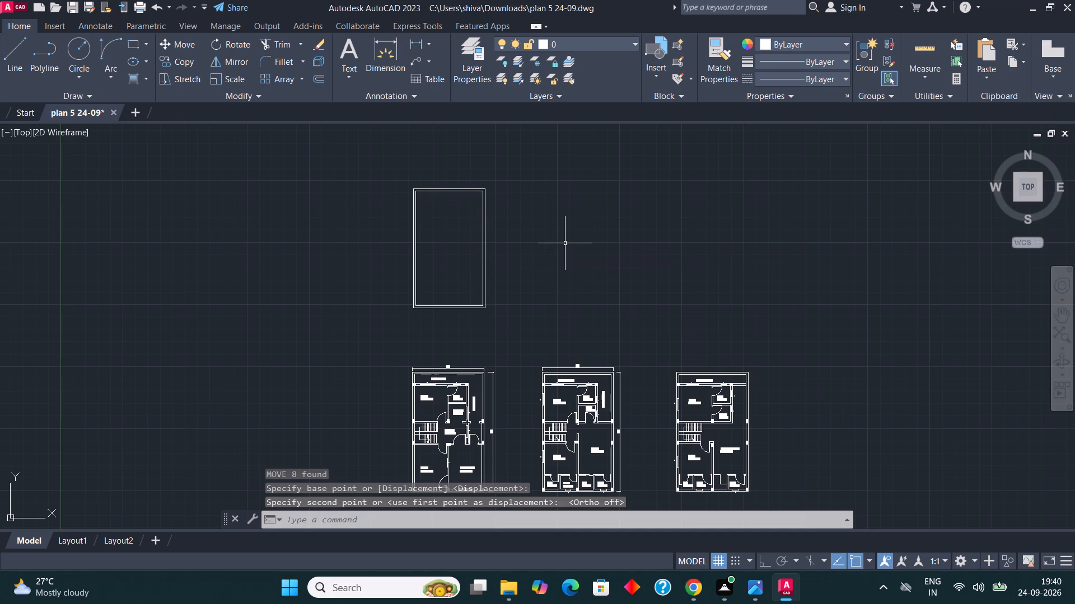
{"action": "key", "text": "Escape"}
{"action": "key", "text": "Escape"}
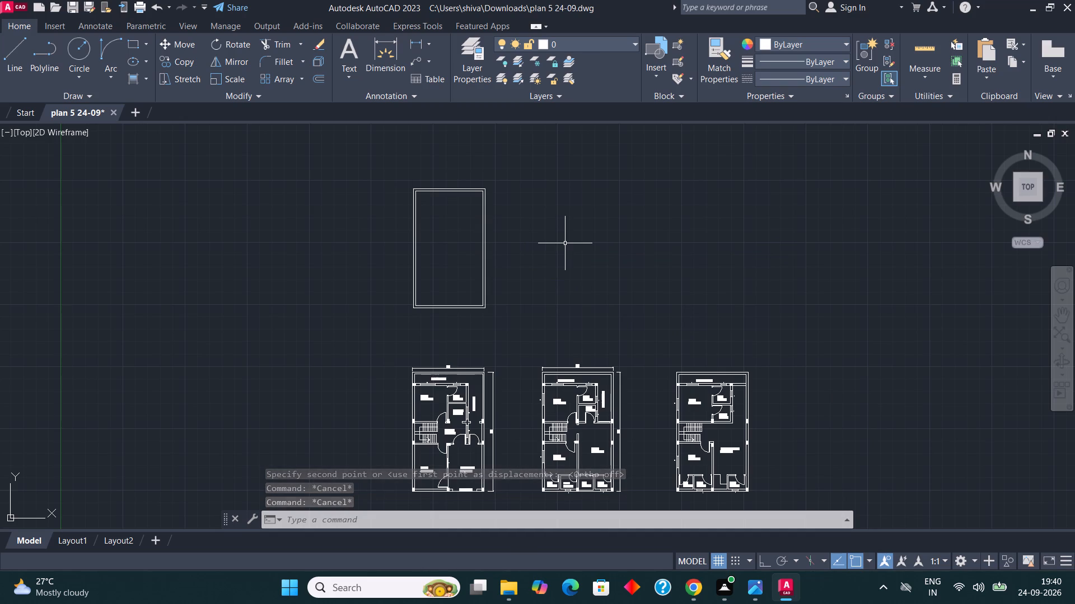
Move the empty double-line wall outline to directly above the third floor plan, the one with the open terrace.
{"action": "scroll", "coordinate": [641, 256], "scroll_direction": "down", "scroll_amount": 2}
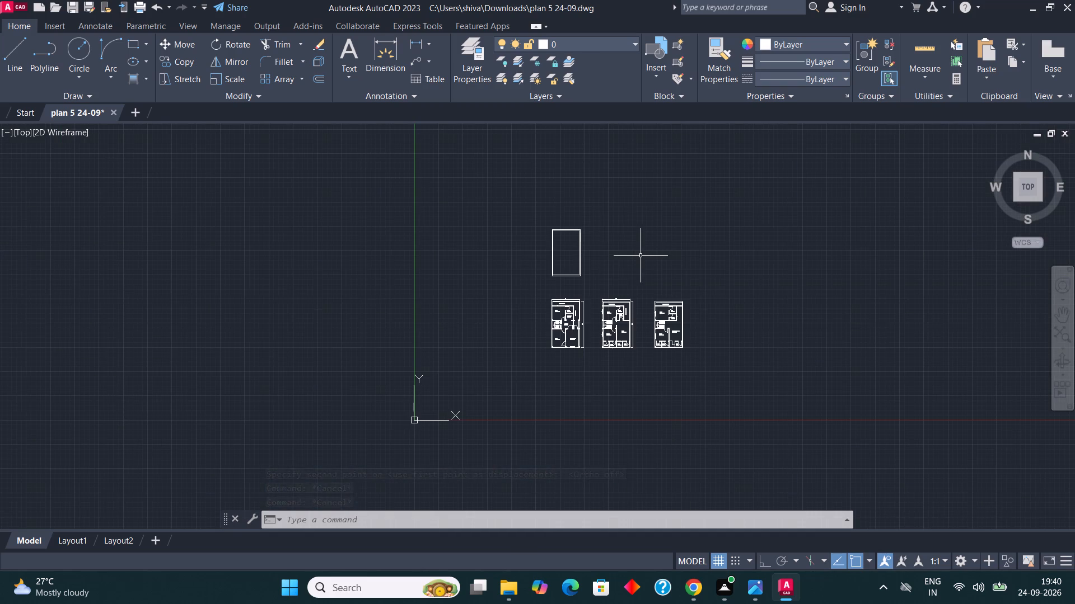
{"action": "scroll", "coordinate": [565, 266], "scroll_direction": "up", "scroll_amount": 2}
{"action": "left_click", "coordinate": [611, 301]}
{"action": "scroll", "coordinate": [611, 301], "scroll_direction": "down", "scroll_amount": 1}
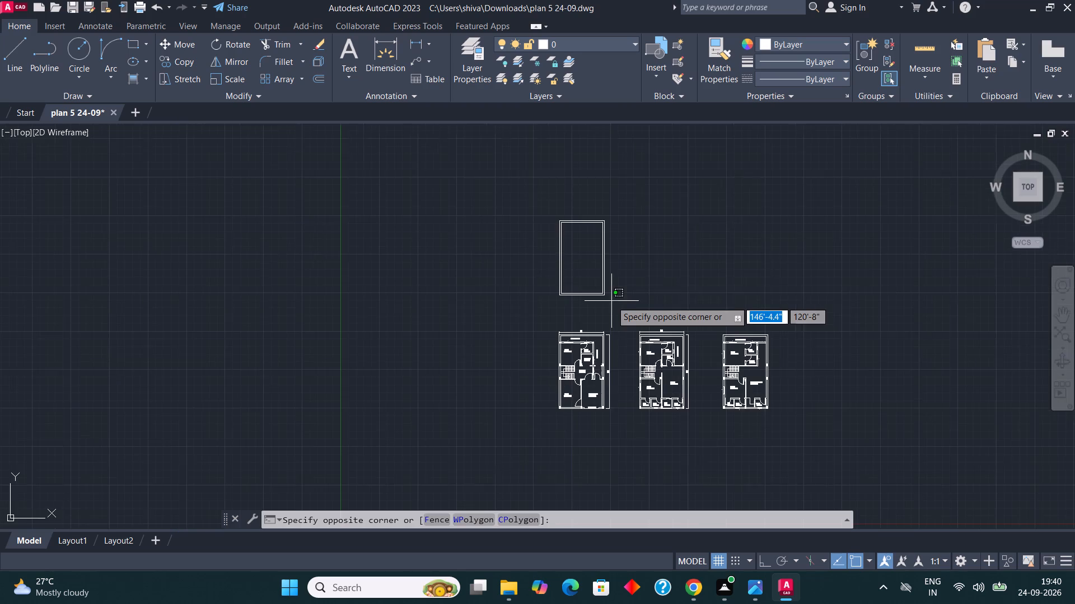
{"action": "left_click", "coordinate": [541, 203]}
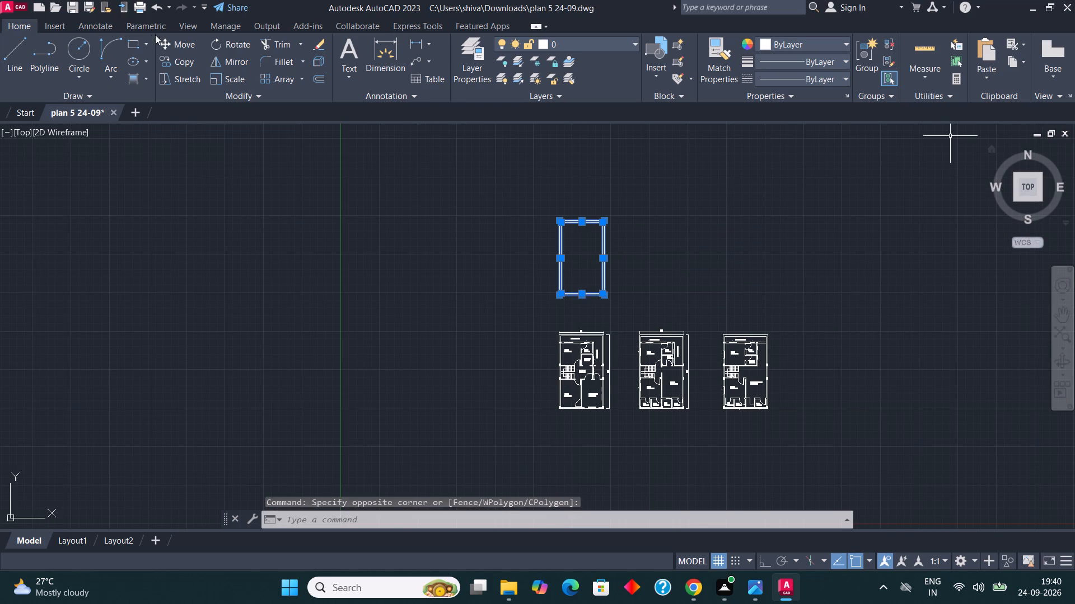
{"action": "left_click", "coordinate": [190, 38]}
{"action": "scroll", "coordinate": [563, 261], "scroll_direction": "up", "scroll_amount": 3}
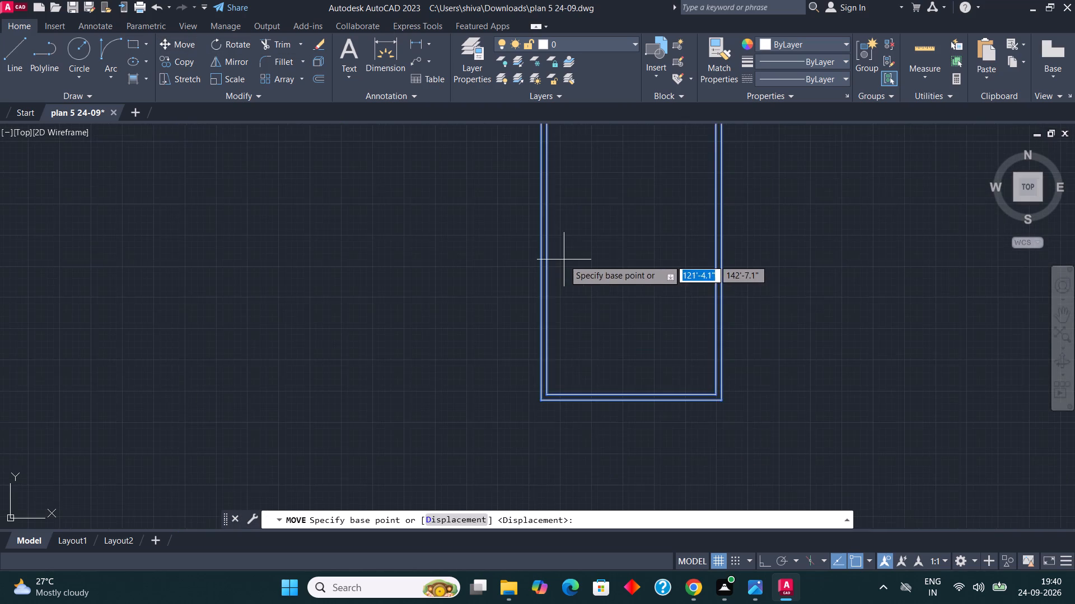
{"action": "left_click", "coordinate": [568, 259]}
{"action": "scroll", "coordinate": [470, 284], "scroll_direction": "down", "scroll_amount": 2}
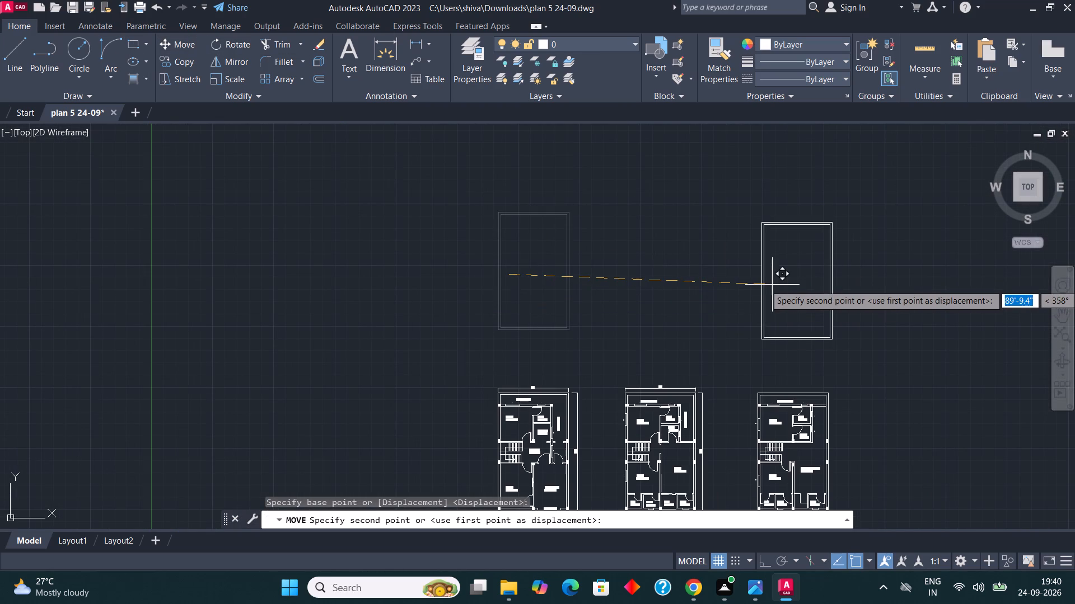
{"action": "left_click", "coordinate": [768, 284]}
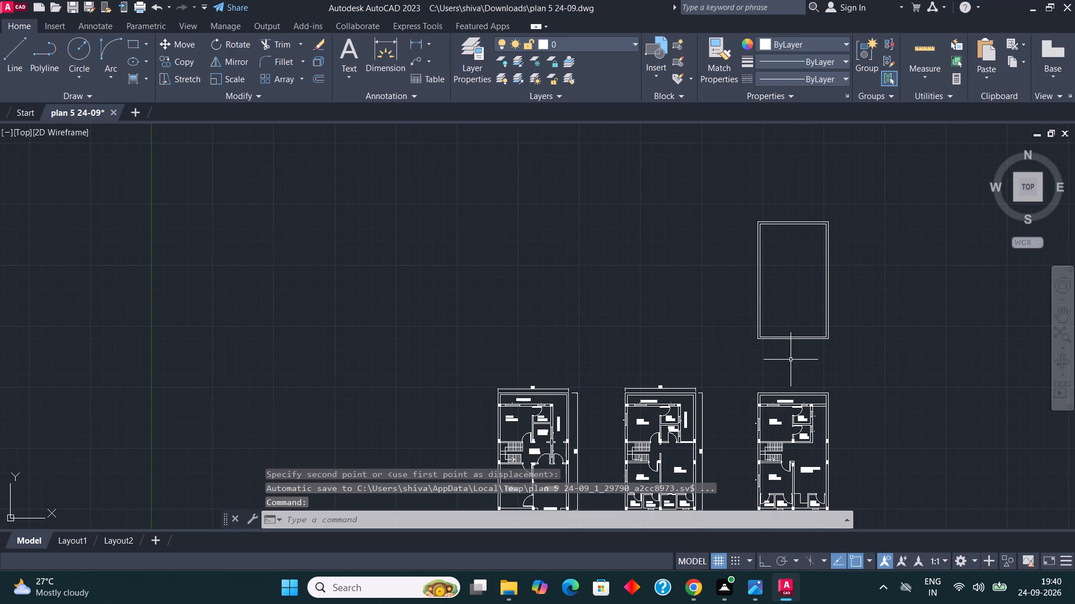
{"action": "key", "text": "Escape"}
{"action": "key", "text": "Escape"}
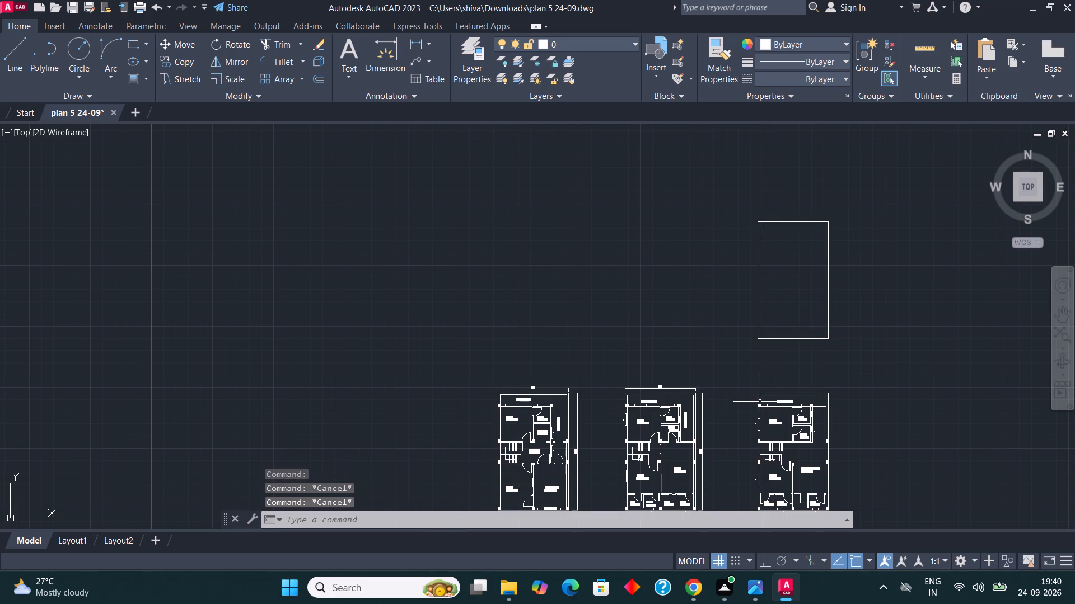
Measure the clear width between the upper bath's outer wall and the right boundary wall in the open-terrace plan.
{"action": "scroll", "coordinate": [802, 272], "scroll_direction": "down", "scroll_amount": 1}
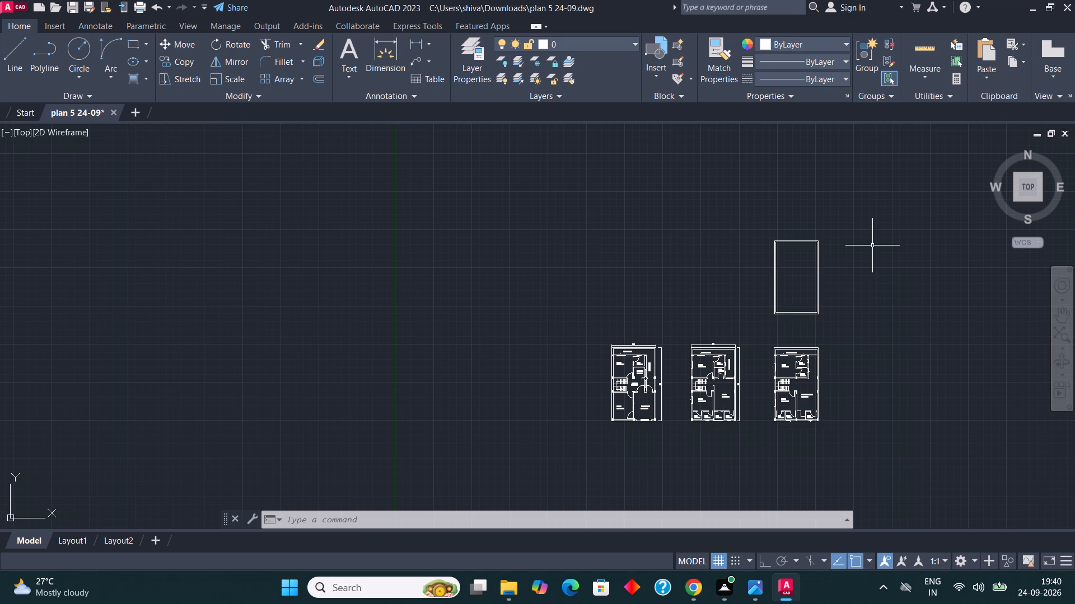
{"action": "scroll", "coordinate": [873, 248], "scroll_direction": "down", "scroll_amount": 1}
{"action": "scroll", "coordinate": [835, 319], "scroll_direction": "up", "scroll_amount": 4}
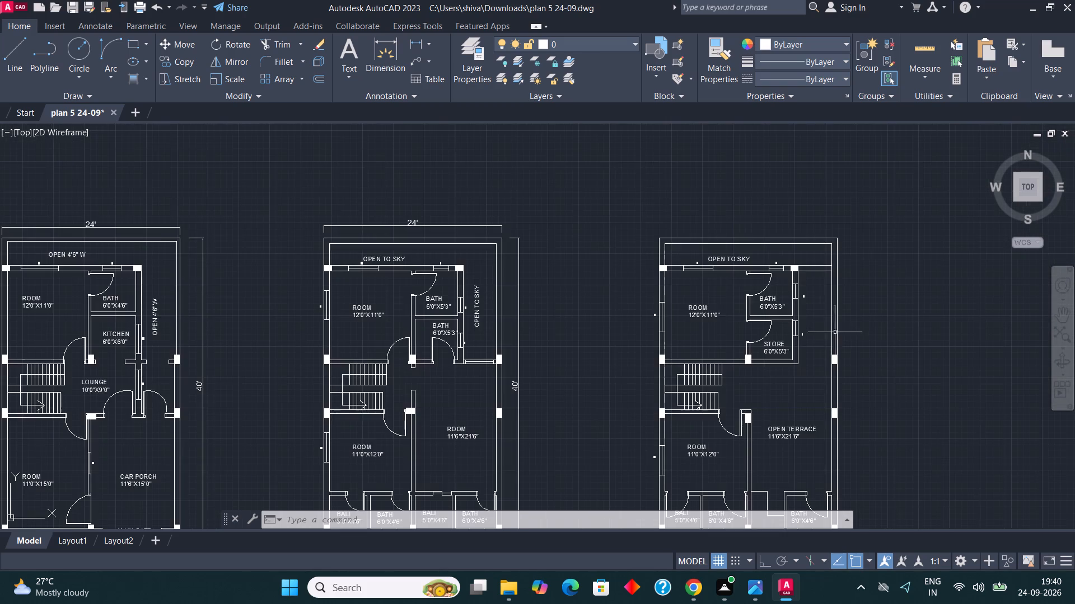
{"action": "scroll", "coordinate": [821, 329], "scroll_direction": "up", "scroll_amount": 2}
{"action": "scroll", "coordinate": [842, 267], "scroll_direction": "down", "scroll_amount": 1}
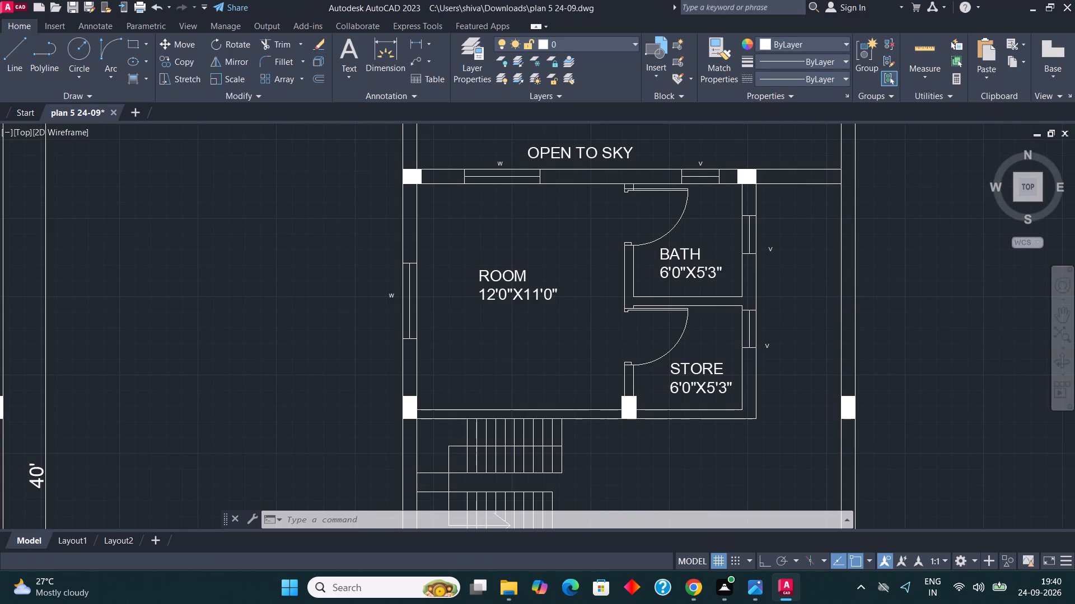
{"action": "scroll", "coordinate": [850, 275], "scroll_direction": "down", "scroll_amount": 1}
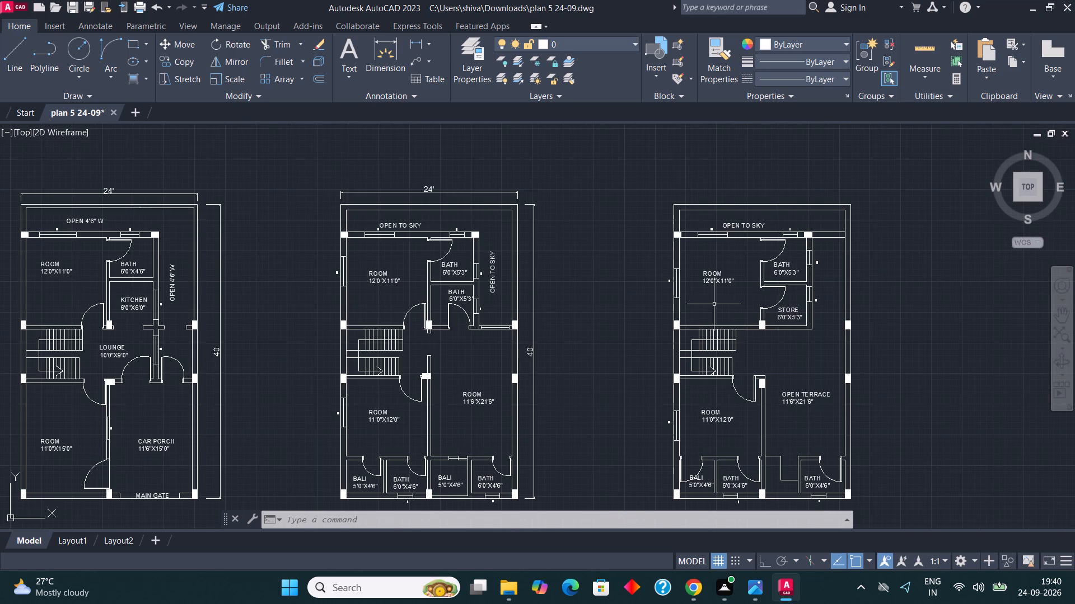
{"action": "scroll", "coordinate": [784, 284], "scroll_direction": "up", "scroll_amount": 2}
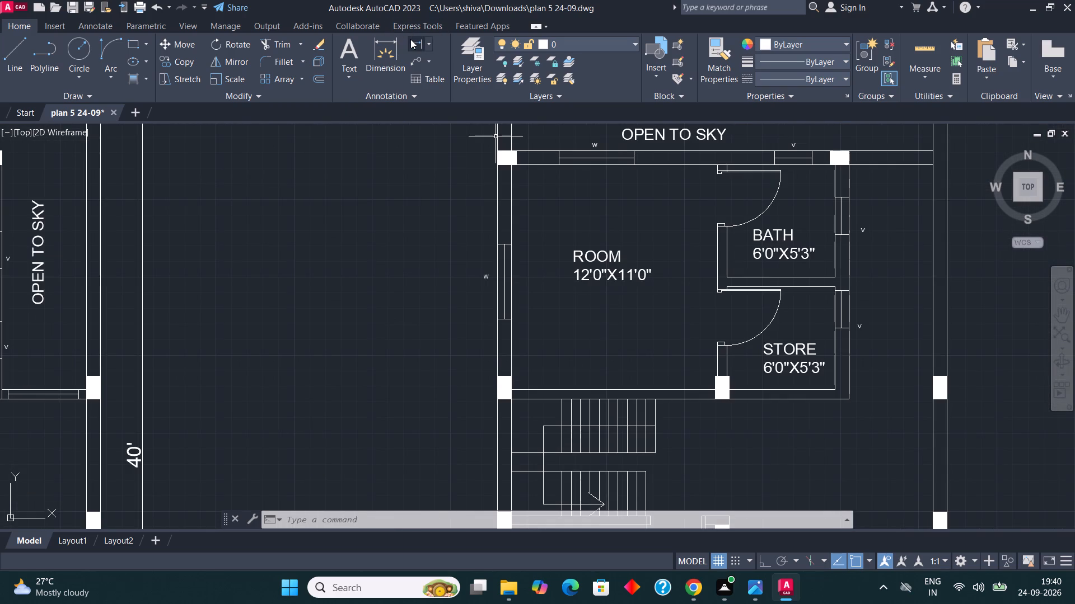
{"action": "left_click", "coordinate": [410, 39]}
{"action": "scroll", "coordinate": [723, 360], "scroll_direction": "down", "scroll_amount": 1}
{"action": "scroll", "coordinate": [829, 246], "scroll_direction": "up", "scroll_amount": 2}
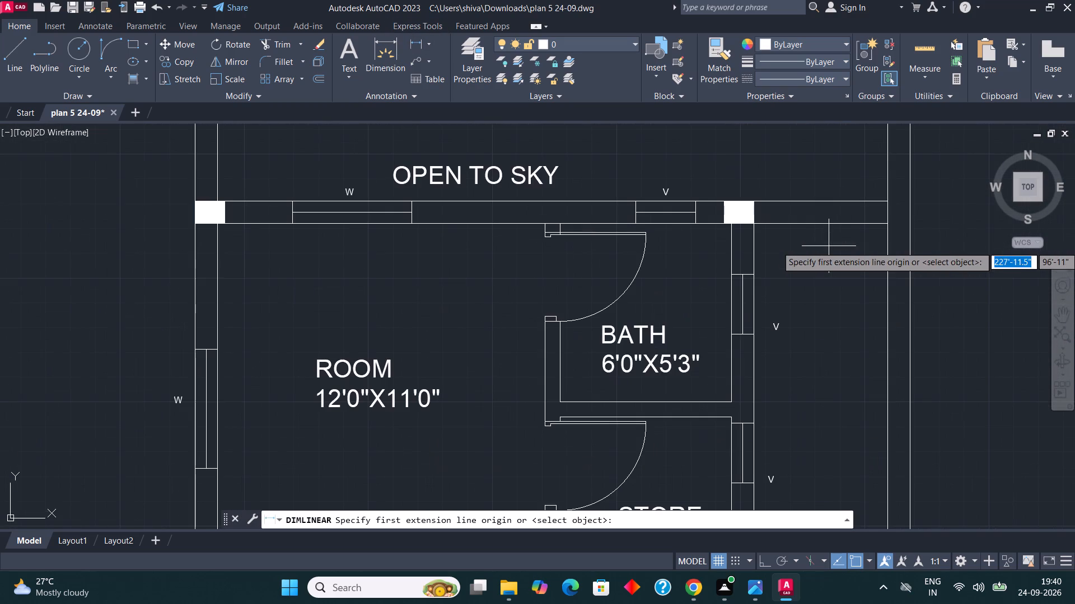
{"action": "left_click", "coordinate": [756, 226]}
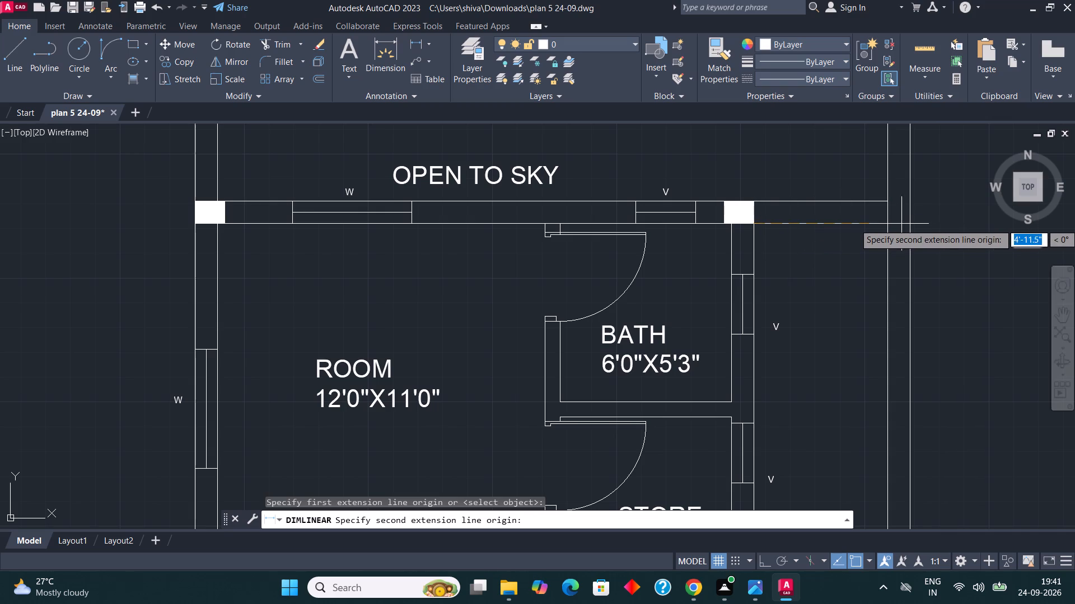
{"action": "left_click", "coordinate": [888, 224]}
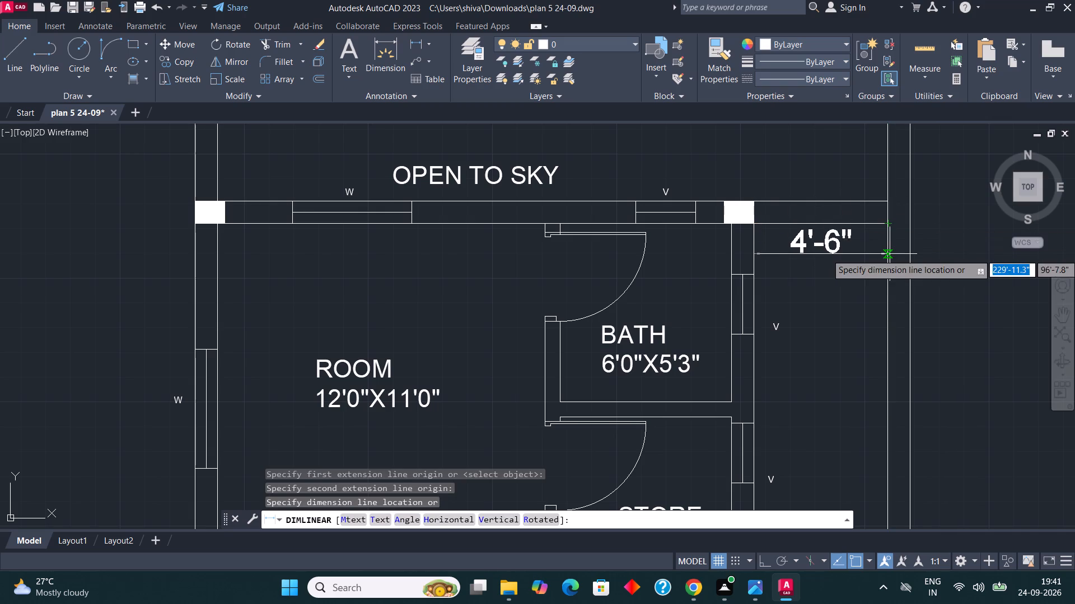
{"action": "key", "text": "Escape"}
{"action": "key", "text": "Escape"}
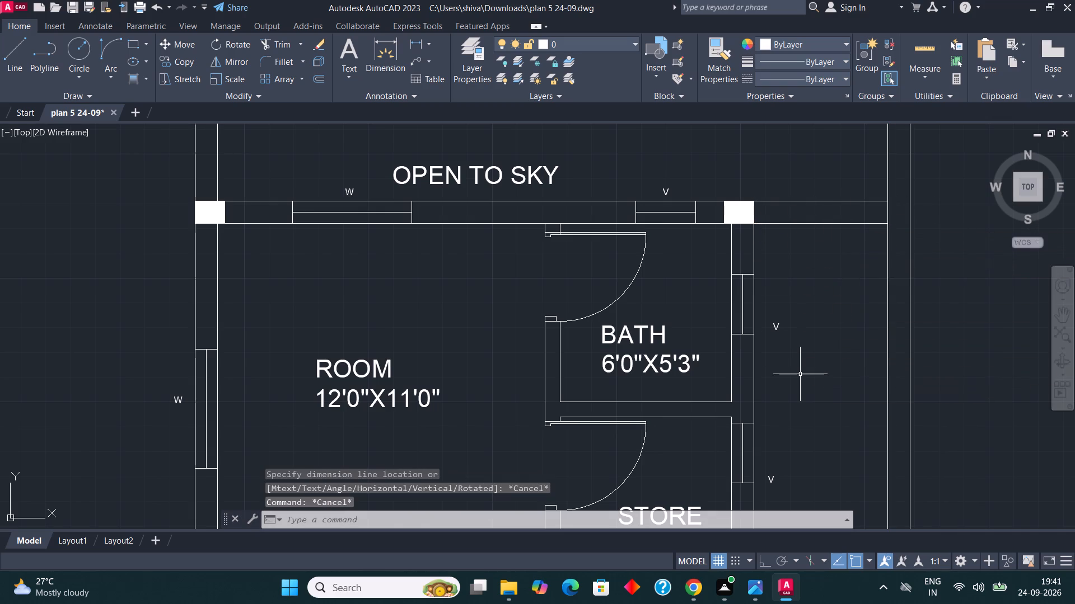
Offset the inner line of the empty outline's right wall 4'6" towards the inside.
{"action": "scroll", "coordinate": [691, 391], "scroll_direction": "down", "scroll_amount": 1}
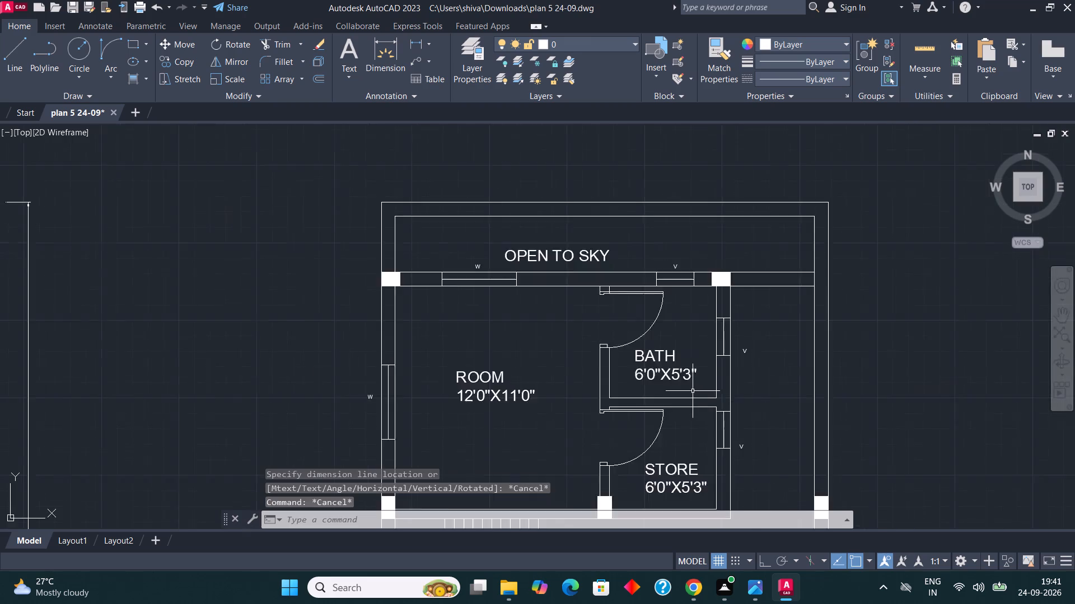
{"action": "scroll", "coordinate": [686, 383], "scroll_direction": "down", "scroll_amount": 3}
{"action": "scroll", "coordinate": [641, 371], "scroll_direction": "down", "scroll_amount": 2}
{"action": "scroll", "coordinate": [654, 254], "scroll_direction": "up", "scroll_amount": 3}
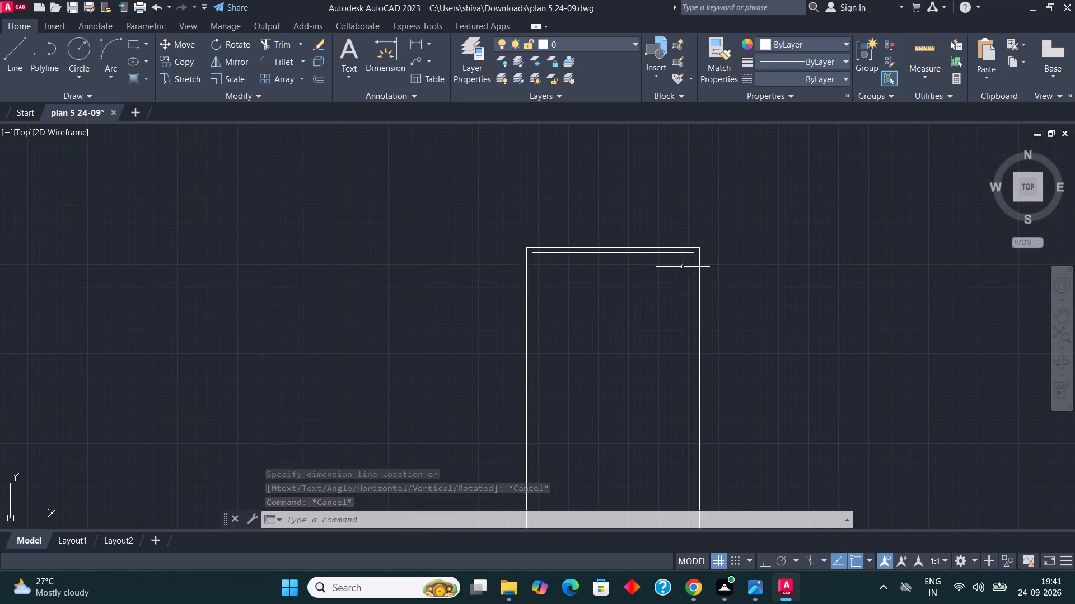
{"action": "scroll", "coordinate": [692, 267], "scroll_direction": "up", "scroll_amount": 3}
{"action": "left_click_drag", "start_coordinate": [693, 277], "coordinate": [687, 279]}
{"action": "left_click", "coordinate": [648, 284]}
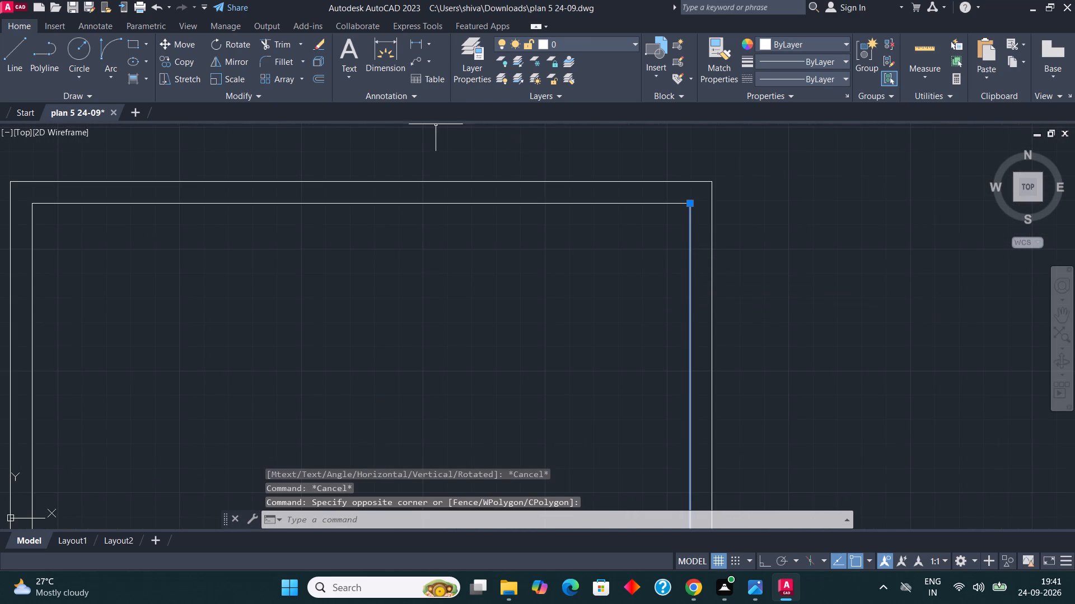
{"action": "left_click", "coordinate": [325, 79]}
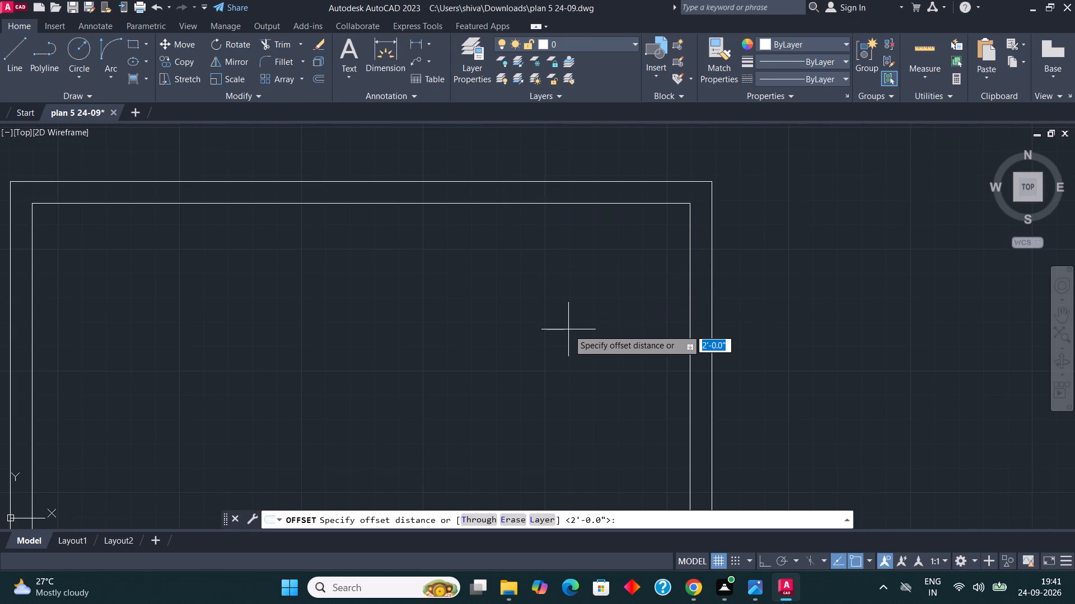
{"action": "type", "text": "4'6\""}
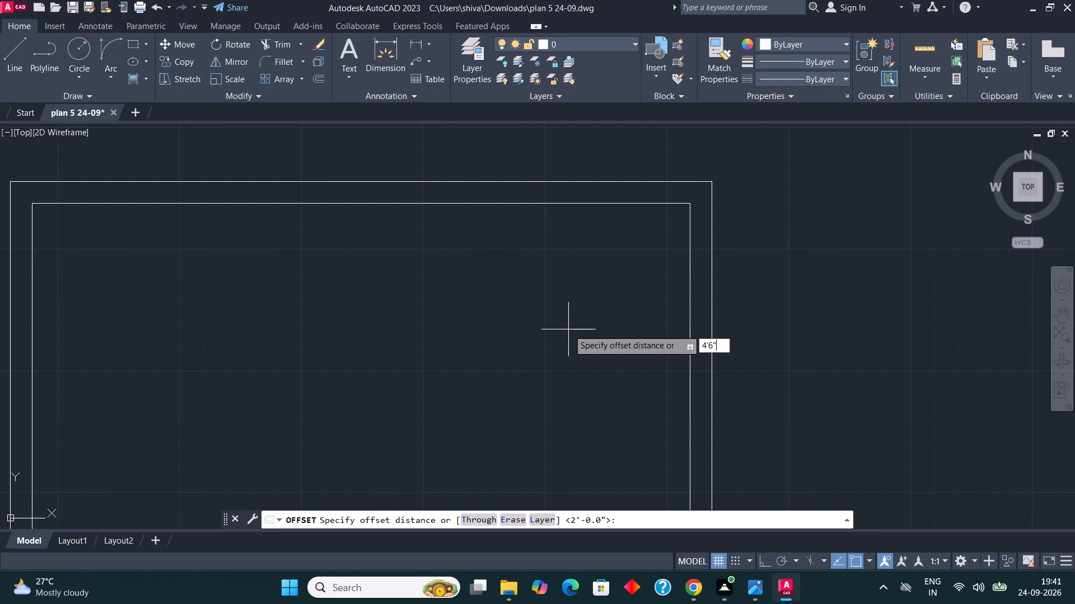
{"action": "key", "text": "Return"}
{"action": "left_click", "coordinate": [568, 329]}
{"action": "scroll", "coordinate": [627, 282], "scroll_direction": "down", "scroll_amount": 2}
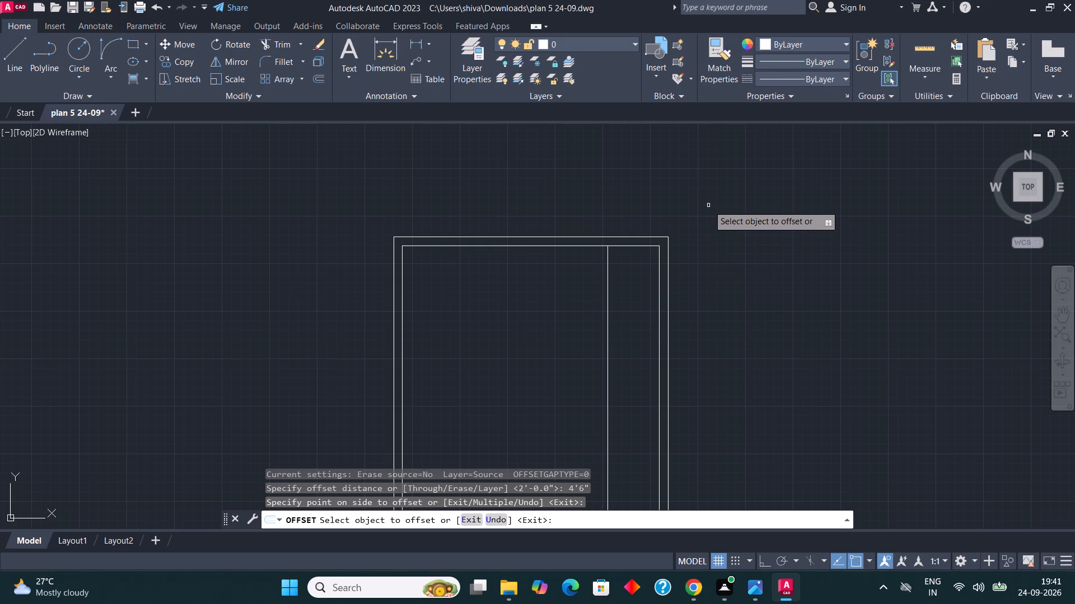
Offset the new vertical line 9" further inward to form the wall thickness.
{"action": "scroll", "coordinate": [708, 205], "scroll_direction": "down", "scroll_amount": 1}
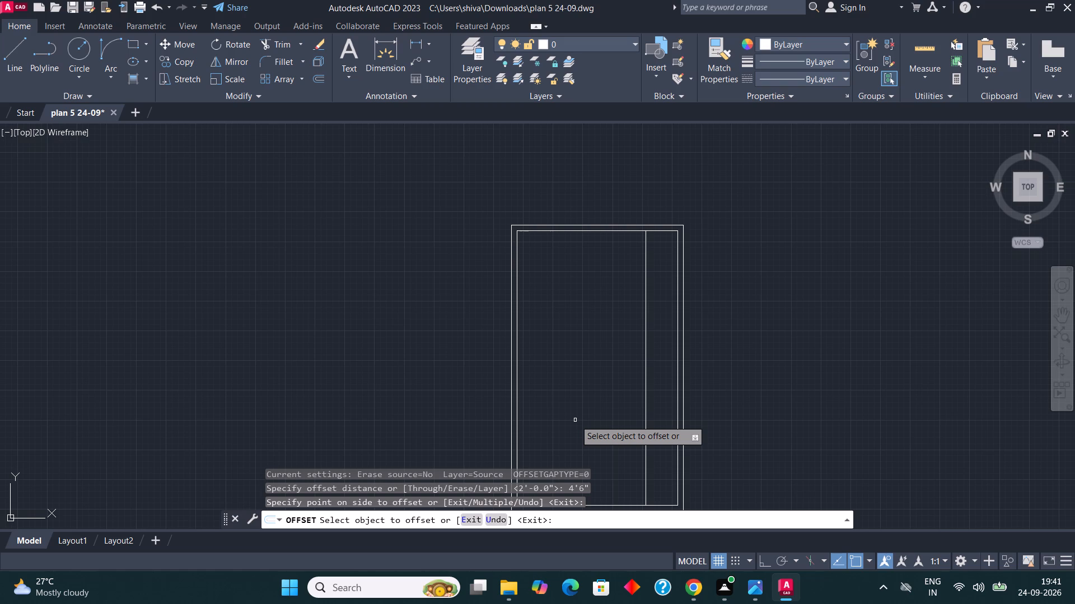
{"action": "left_click", "coordinate": [647, 305]}
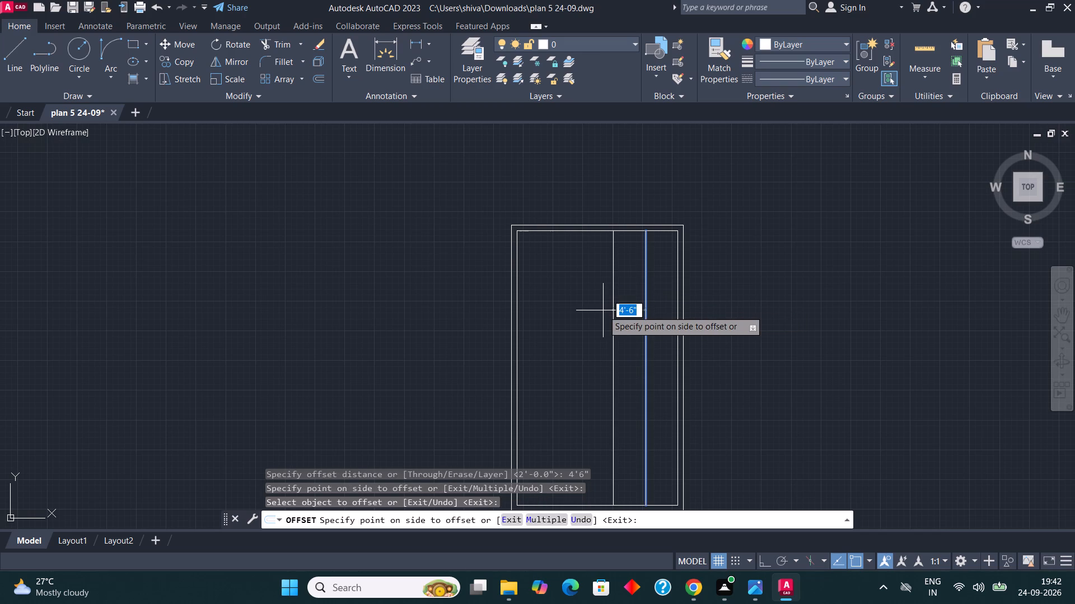
{"action": "type", "text": "9\""}
{"action": "key", "text": "Return"}
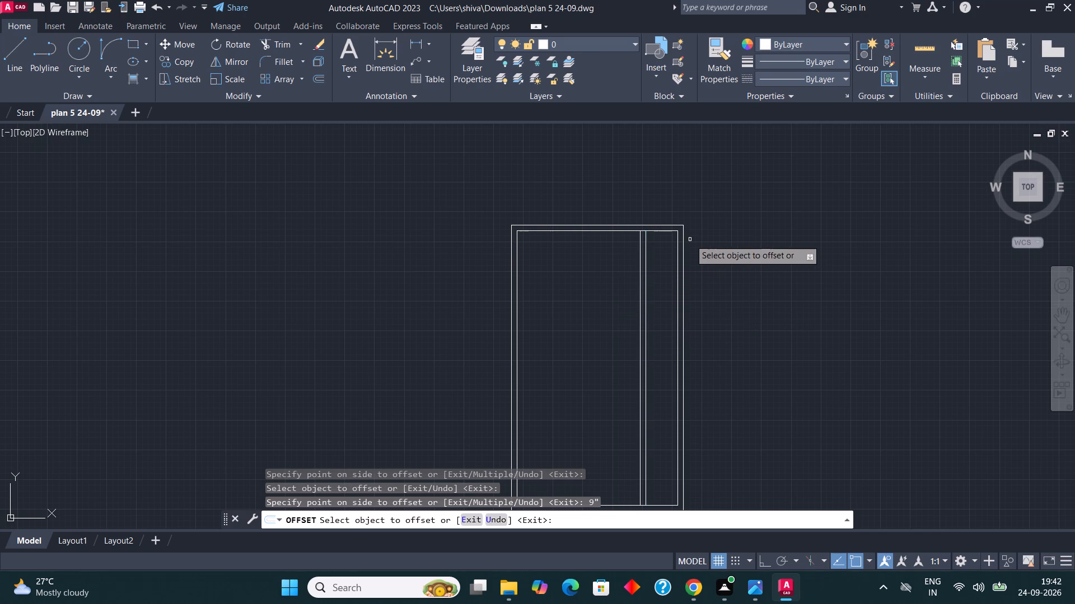
Trim the top wall's inner line between the two lines of the new strip wall in the empty outline.
{"action": "scroll", "coordinate": [704, 234], "scroll_direction": "down", "scroll_amount": 1}
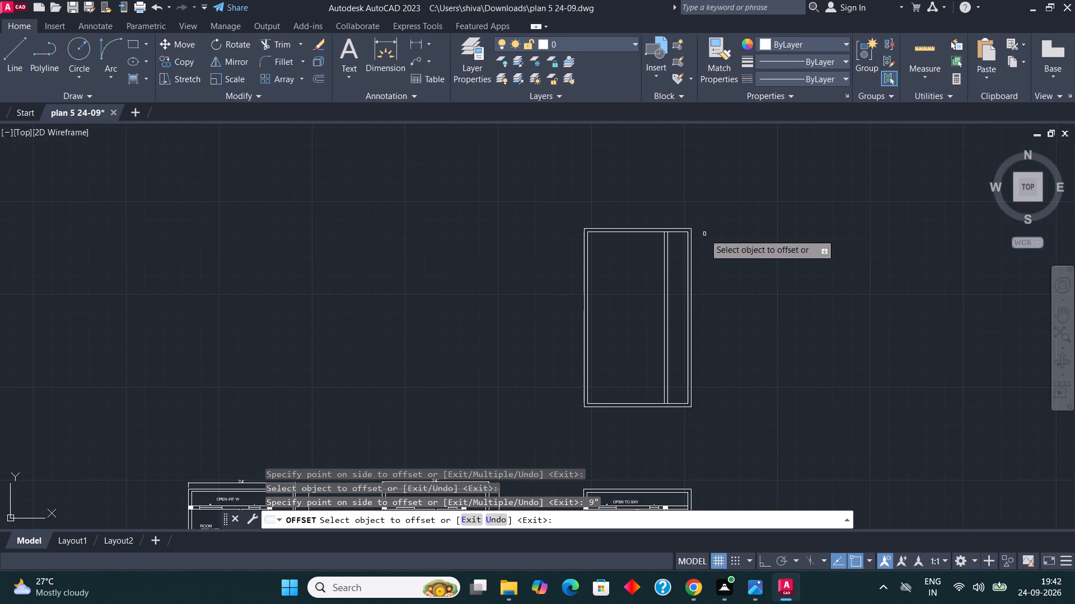
{"action": "key", "text": "Escape"}
{"action": "key", "text": "Escape"}
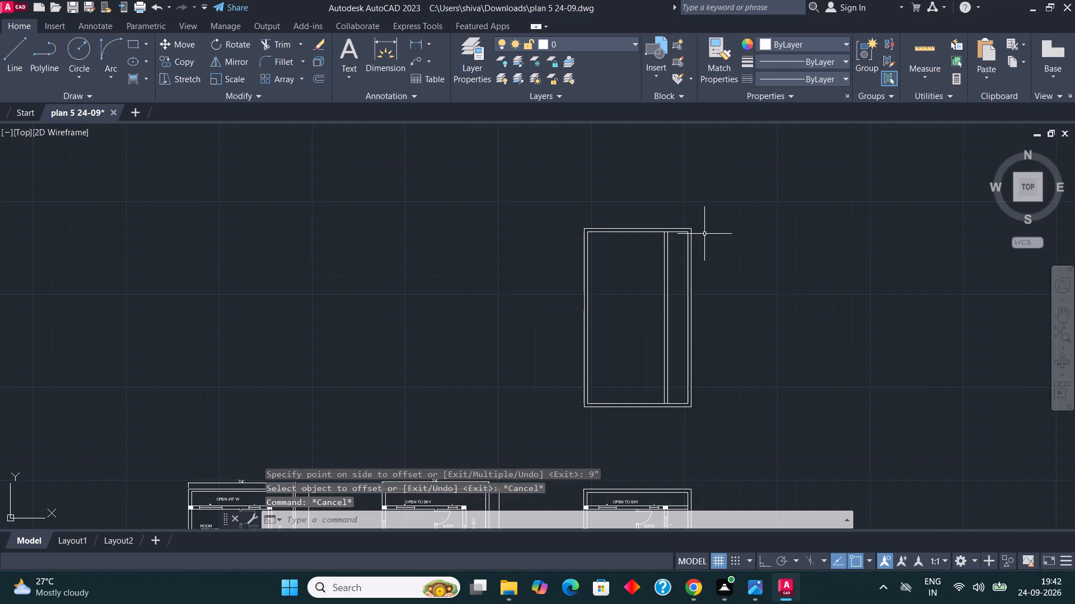
{"action": "type", "text": "TR"}
{"action": "key", "text": "Return"}
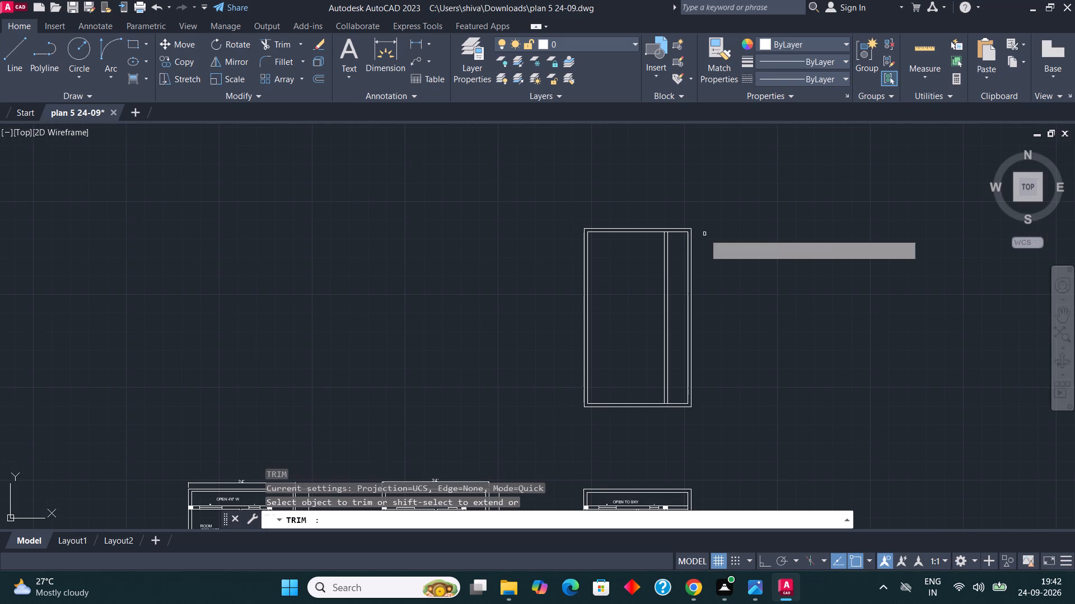
{"action": "scroll", "coordinate": [708, 233], "scroll_direction": "up", "scroll_amount": 2}
{"action": "scroll", "coordinate": [602, 234], "scroll_direction": "up", "scroll_amount": 1}
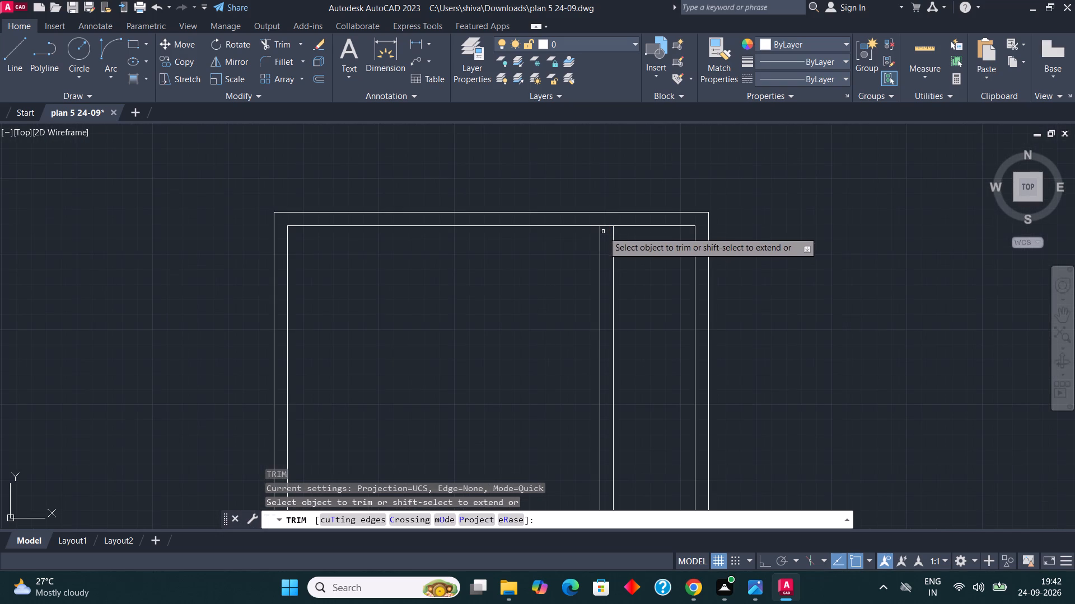
{"action": "left_click", "coordinate": [606, 226]}
{"action": "scroll", "coordinate": [671, 188], "scroll_direction": "down", "scroll_amount": 3}
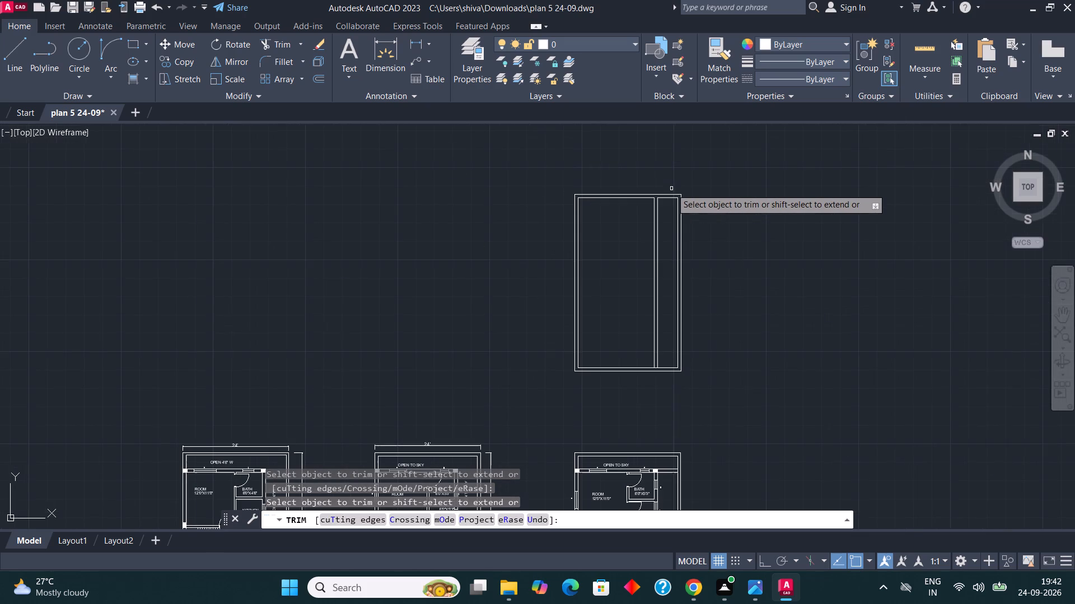
{"action": "scroll", "coordinate": [673, 248], "scroll_direction": "up", "scroll_amount": 1}
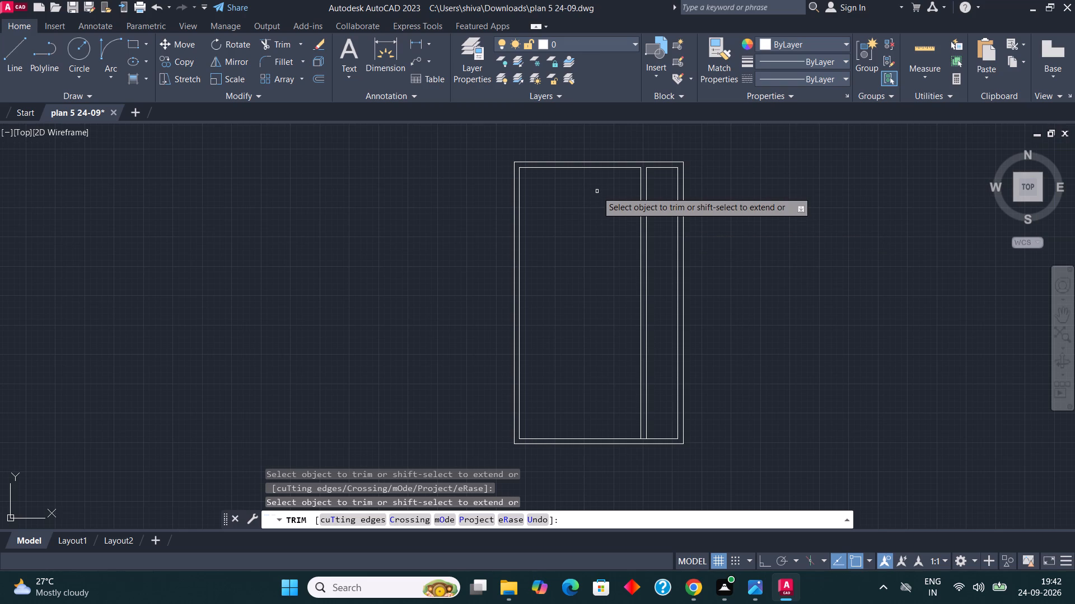
{"action": "key", "text": "Escape"}
{"action": "key", "text": "Escape"}
Offset the top wall's inner line 11'6" downward into the main area of the outline.
{"action": "scroll", "coordinate": [588, 177], "scroll_direction": "up", "scroll_amount": 2}
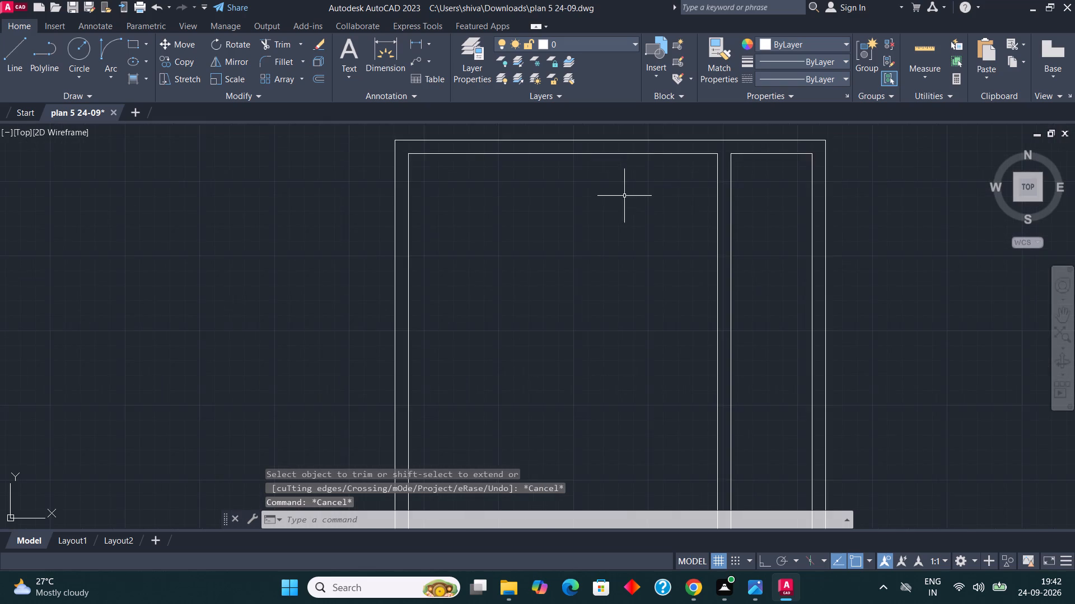
{"action": "scroll", "coordinate": [638, 202], "scroll_direction": "down", "scroll_amount": 2}
{"action": "left_click", "coordinate": [639, 192]}
{"action": "left_click", "coordinate": [624, 180]}
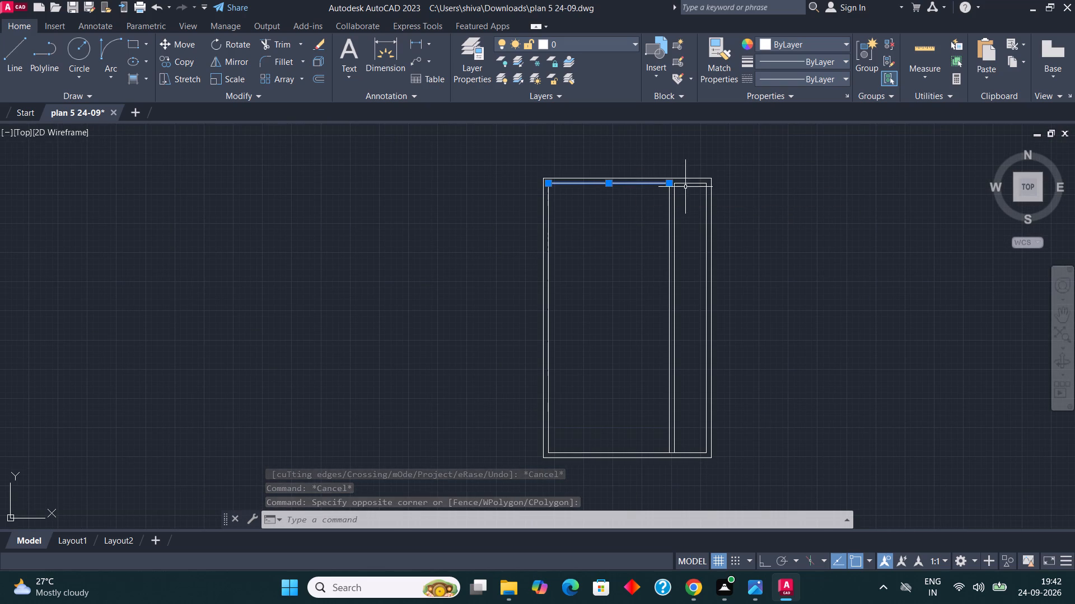
{"action": "left_click", "coordinate": [321, 80]}
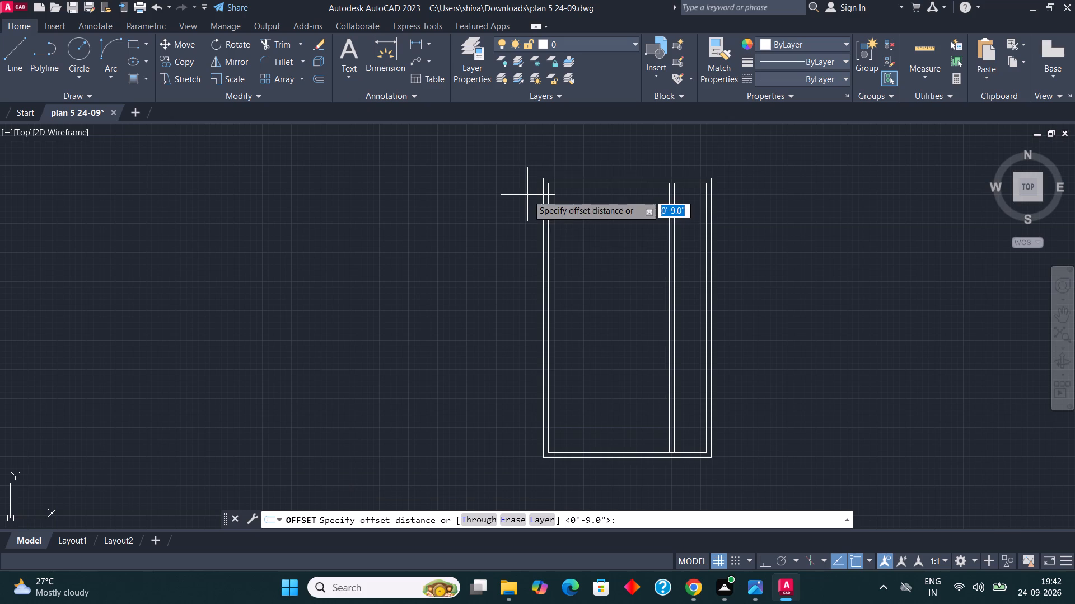
{"action": "key", "text": "1"}
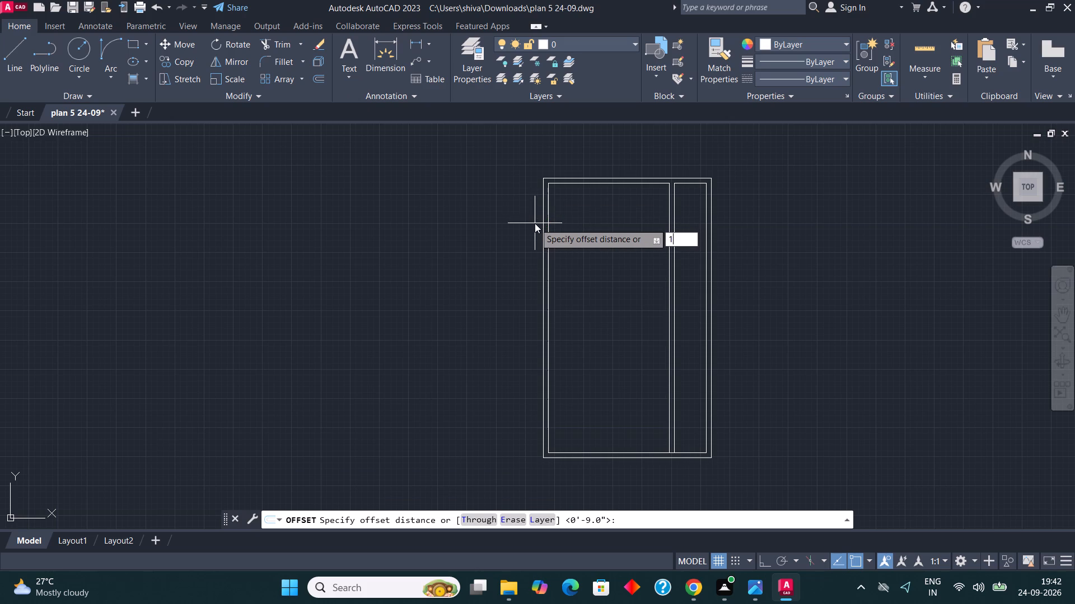
{"action": "type", "text": "1'6"}
{"action": "key", "text": "shift+quotedbl"}
{"action": "key", "text": "Return"}
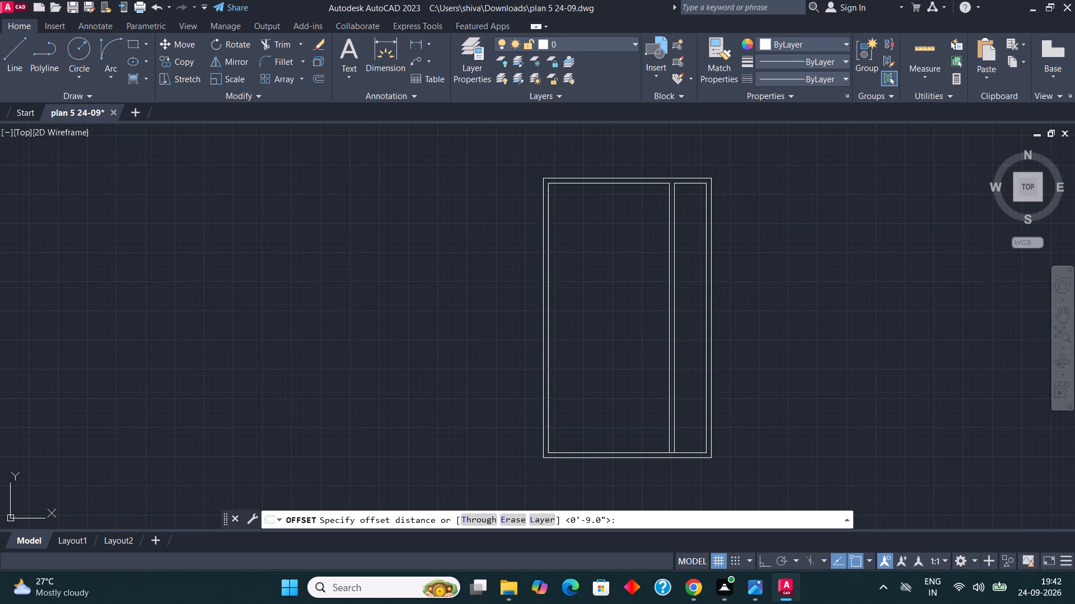
{"action": "left_click", "coordinate": [613, 257]}
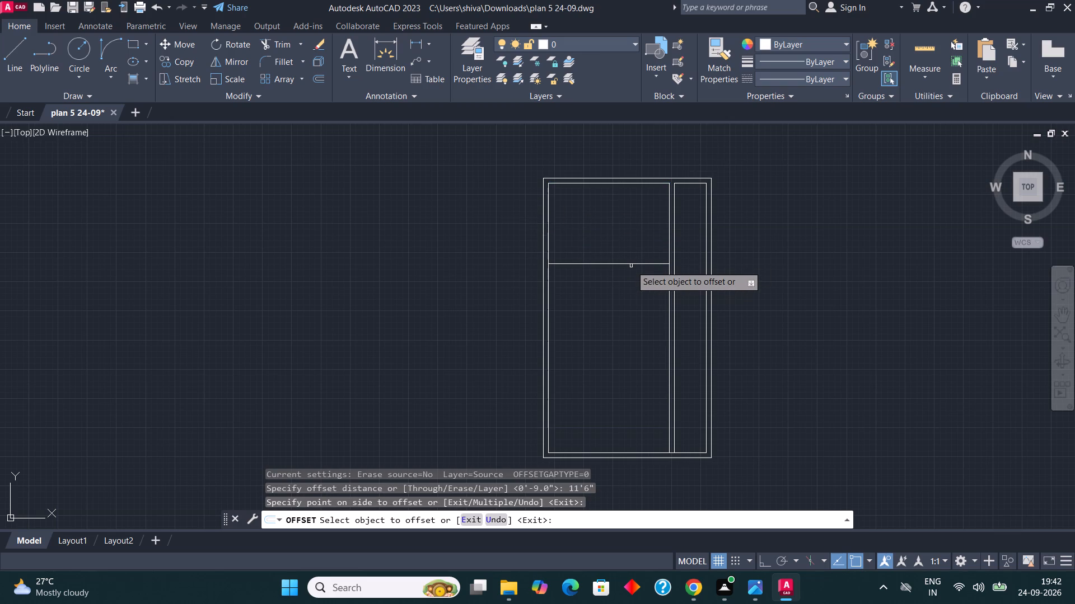
{"action": "scroll", "coordinate": [659, 258], "scroll_direction": "up", "scroll_amount": 1}
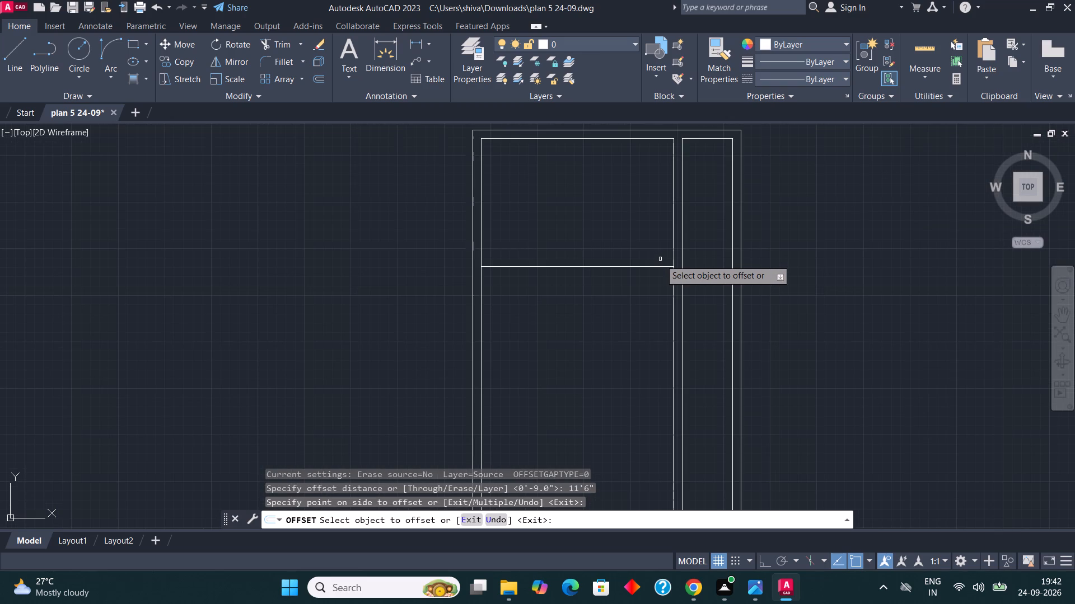
{"action": "key", "text": "Escape"}
{"action": "key", "text": "Escape"}
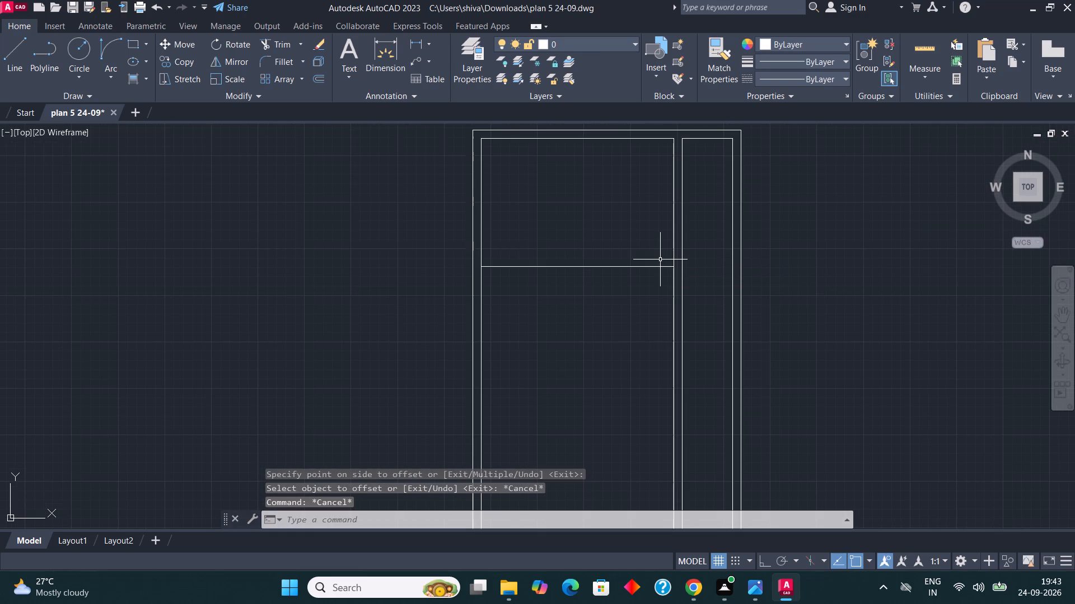
Extend the new horizontal line across the side strip to the inner line of the right wall.
{"action": "type", "text": "EX"}
{"action": "key", "text": "Return"}
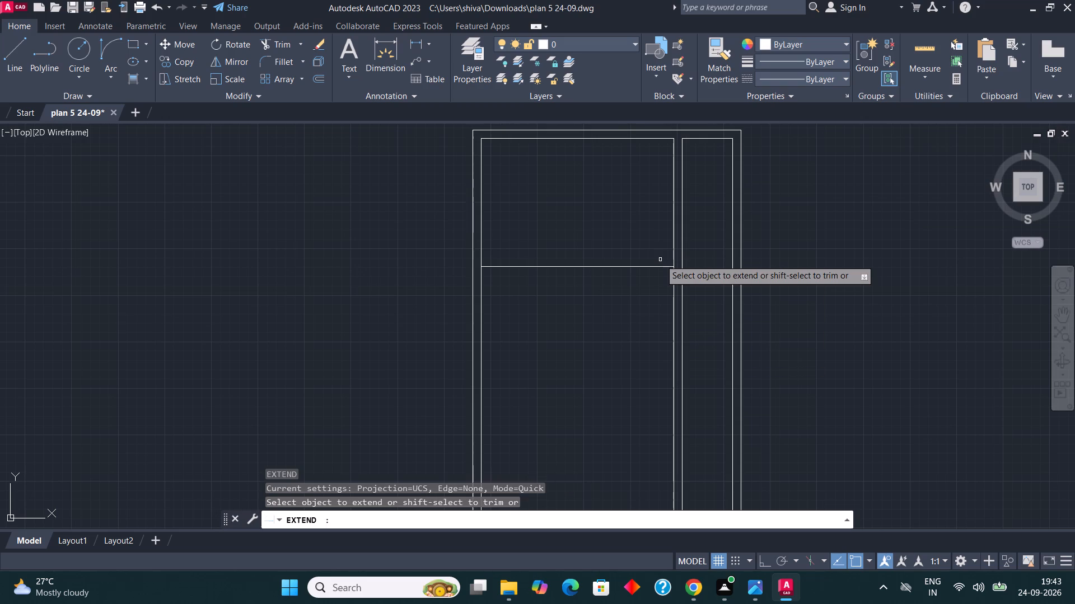
{"action": "left_click", "coordinate": [660, 259]}
{"action": "left_click", "coordinate": [647, 295]}
{"action": "scroll", "coordinate": [672, 262], "scroll_direction": "up", "scroll_amount": 3}
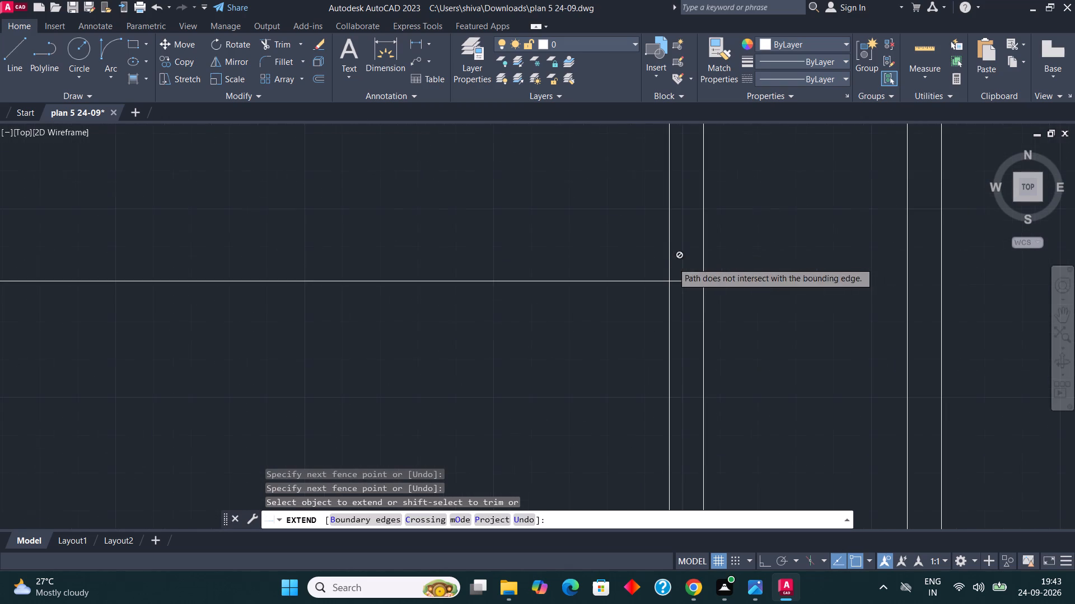
{"action": "left_click", "coordinate": [672, 262]}
{"action": "left_click", "coordinate": [686, 298]}
{"action": "scroll", "coordinate": [663, 327], "scroll_direction": "down", "scroll_amount": 2}
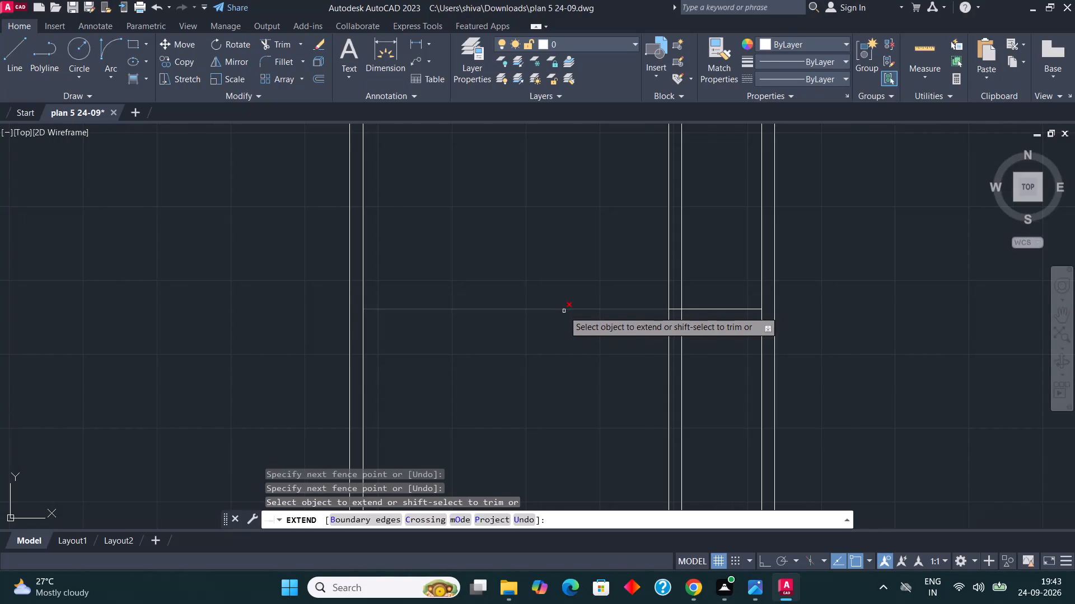
Remove the horizontal line's portion across the main area, keeping only the part from the strip wall to the right wall.
{"action": "left_click", "coordinate": [564, 311], "text": "shift"}
{"action": "scroll", "coordinate": [692, 314], "scroll_direction": "up", "scroll_amount": 2}
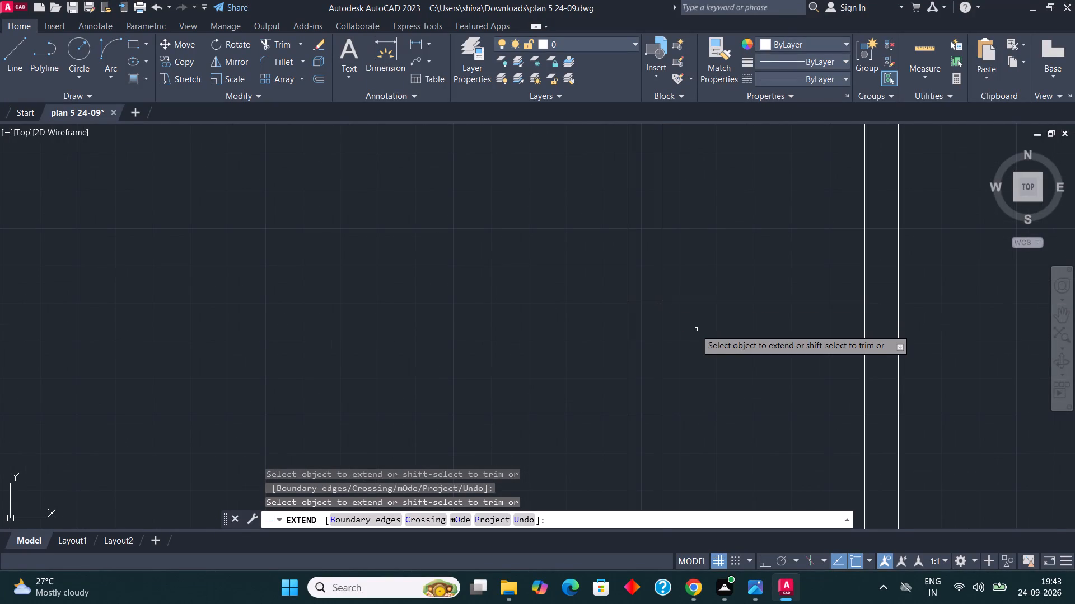
{"action": "key", "text": "Escape"}
{"action": "key", "text": "Escape"}
Offset the side strip's horizontal line 6" downward to form the cross wall thickness.
{"action": "left_click", "coordinate": [705, 327]}
{"action": "left_click", "coordinate": [686, 291]}
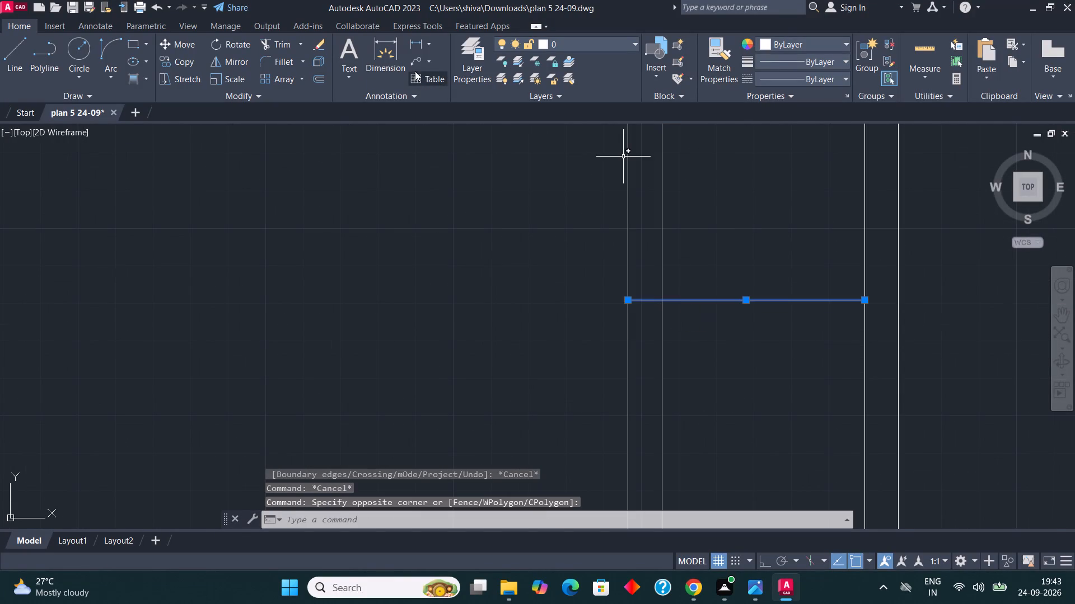
{"action": "left_click", "coordinate": [319, 84]}
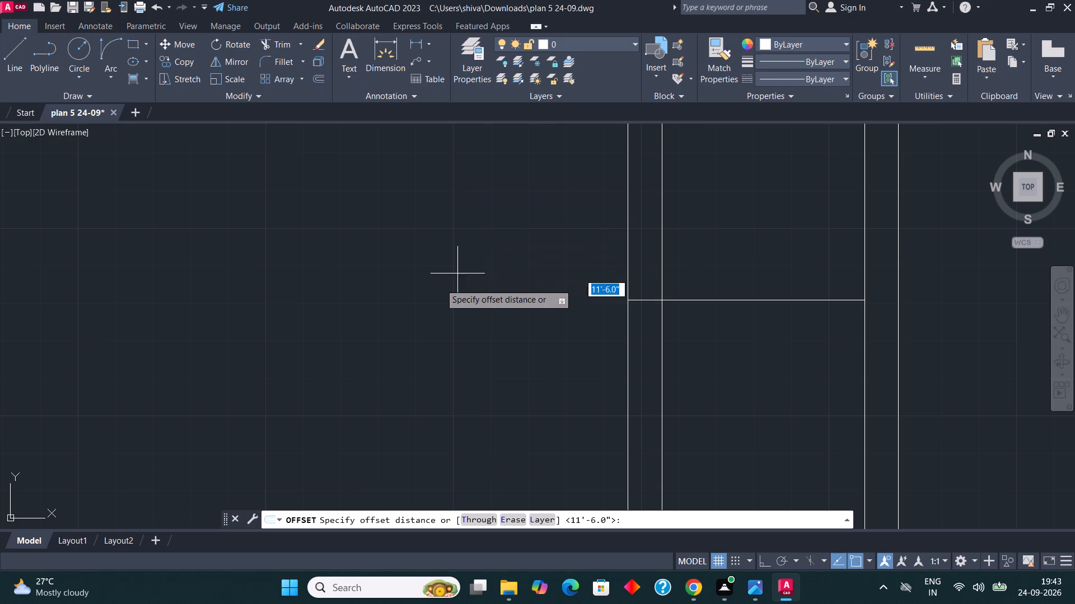
{"action": "key", "text": "6"}
{"action": "key", "text": "apostrophe"}
{"action": "key", "text": "Return"}
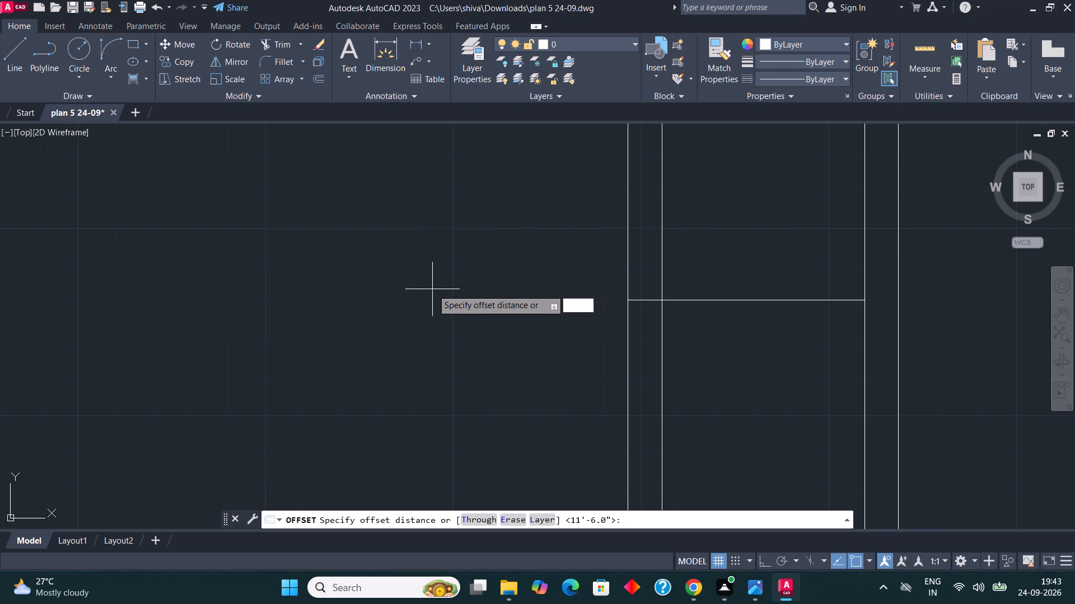
{"action": "scroll", "coordinate": [629, 345], "scroll_direction": "down", "scroll_amount": 1}
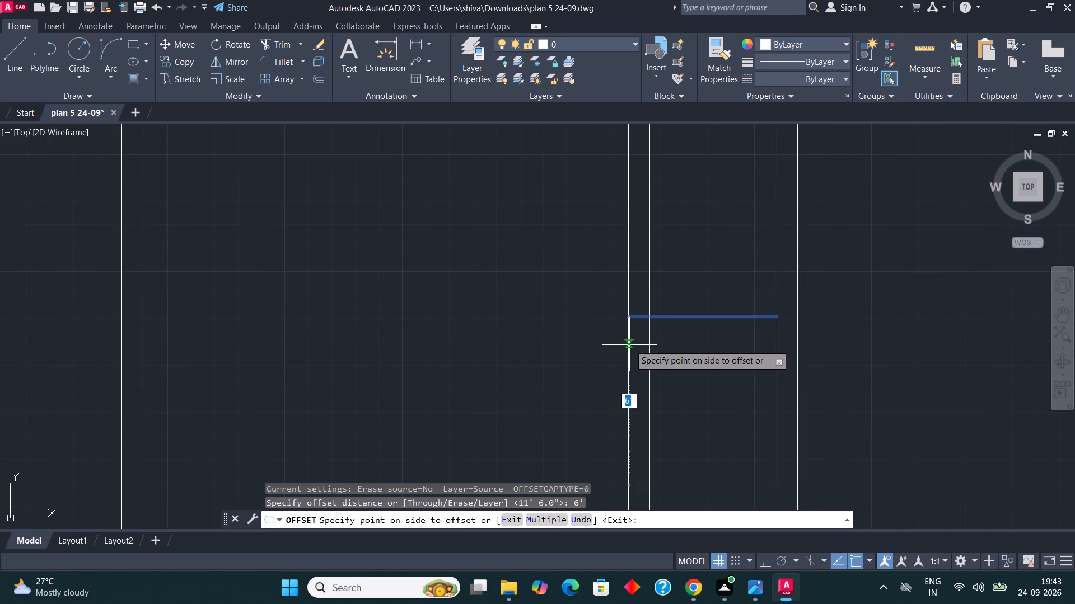
{"action": "type", "text": "6\""}
{"action": "key", "text": "Return"}
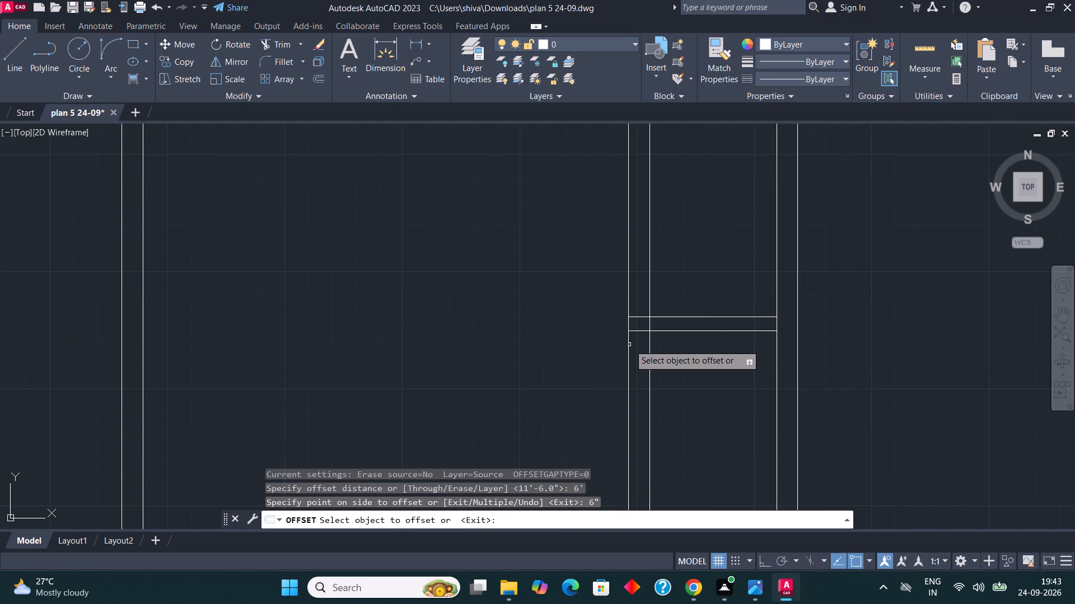
{"action": "key", "text": "Escape"}
{"action": "key", "text": "Escape"}
Trim the junction of the strip wall and cross wall into an open corner, and remove both strip wall lines below it.
{"action": "type", "text": "TR"}
{"action": "key", "text": "Return"}
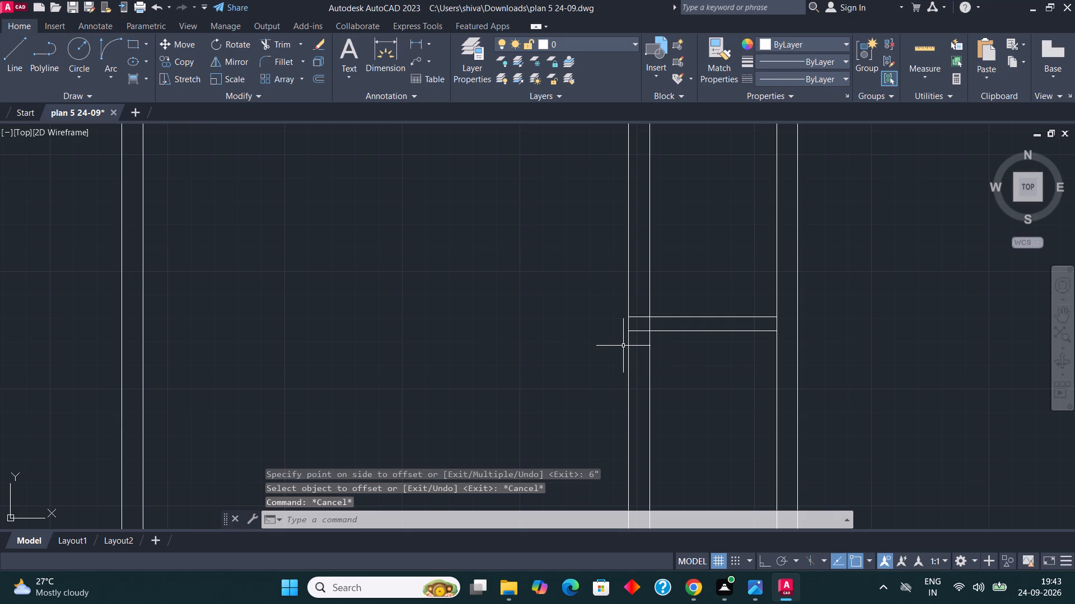
{"action": "scroll", "coordinate": [639, 327], "scroll_direction": "up", "scroll_amount": 2}
{"action": "left_click", "coordinate": [638, 281]}
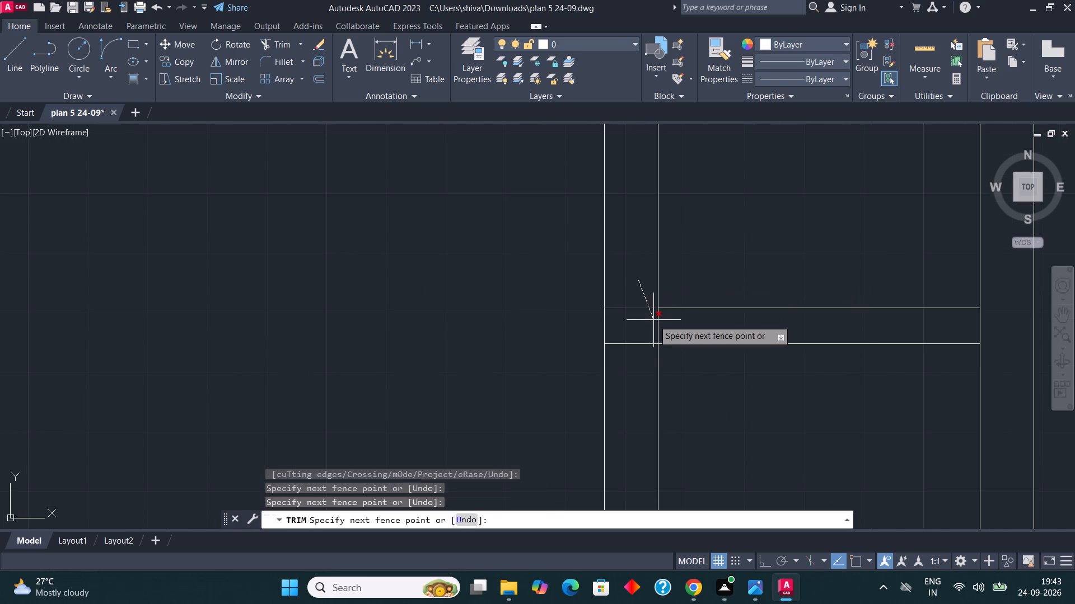
{"action": "left_click", "coordinate": [653, 320]}
{"action": "left_click", "coordinate": [658, 320]}
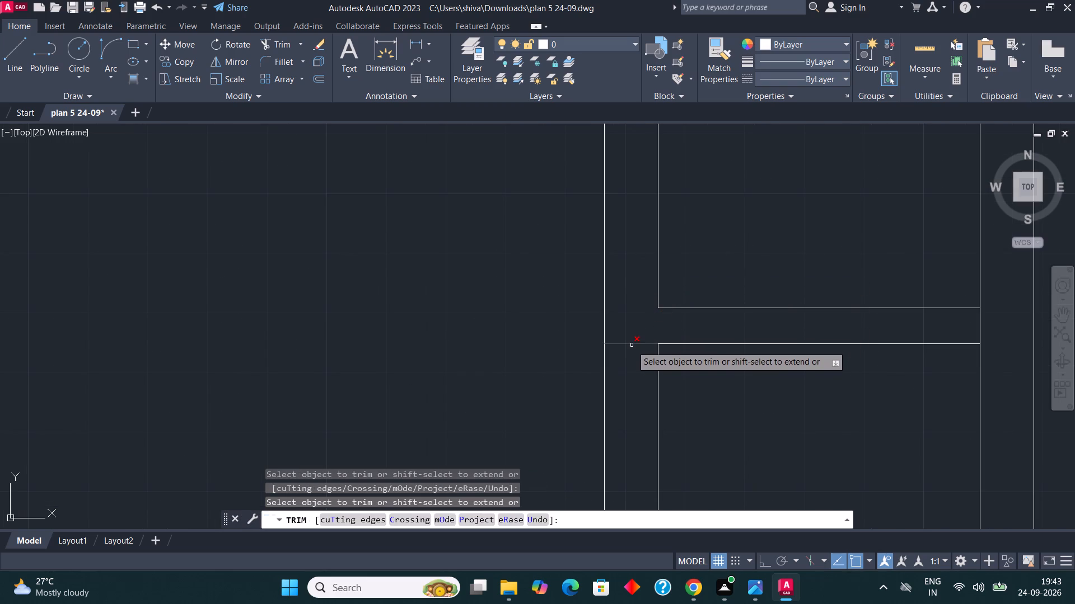
{"action": "scroll", "coordinate": [657, 269], "scroll_direction": "down", "scroll_amount": 2}
{"action": "left_click", "coordinate": [658, 334]}
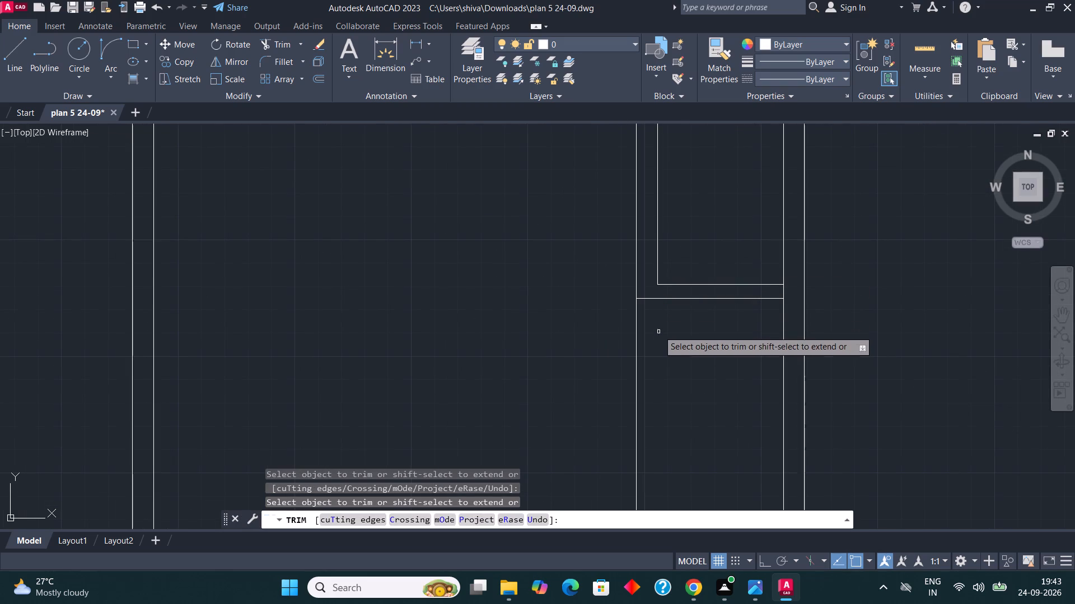
{"action": "scroll", "coordinate": [669, 301], "scroll_direction": "down", "scroll_amount": 3}
{"action": "left_click", "coordinate": [660, 334]}
{"action": "scroll", "coordinate": [680, 299], "scroll_direction": "up", "scroll_amount": 2}
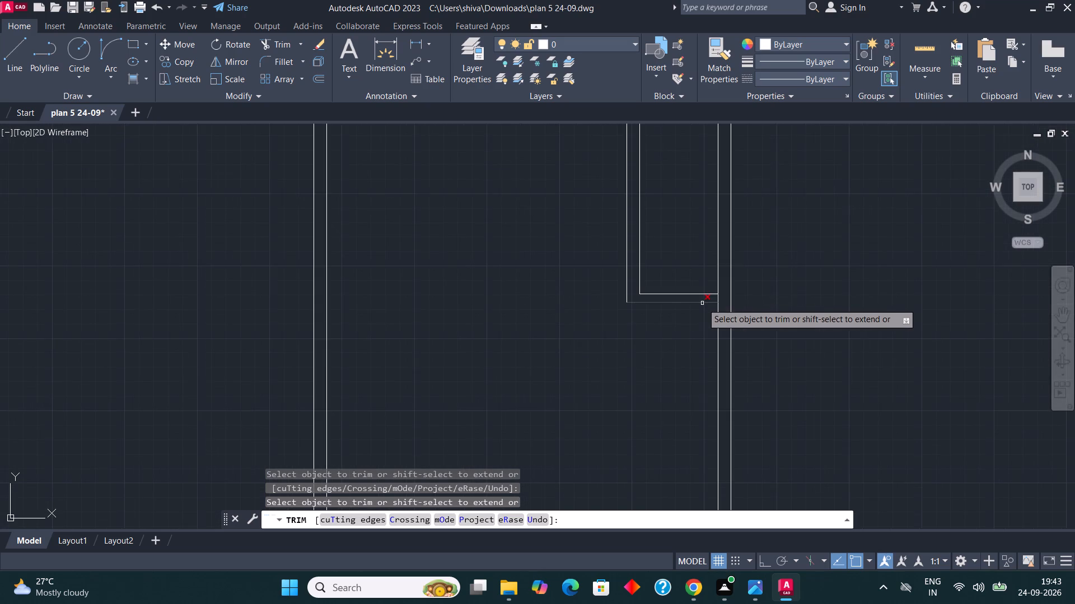
{"action": "scroll", "coordinate": [702, 303], "scroll_direction": "up", "scroll_amount": 1}
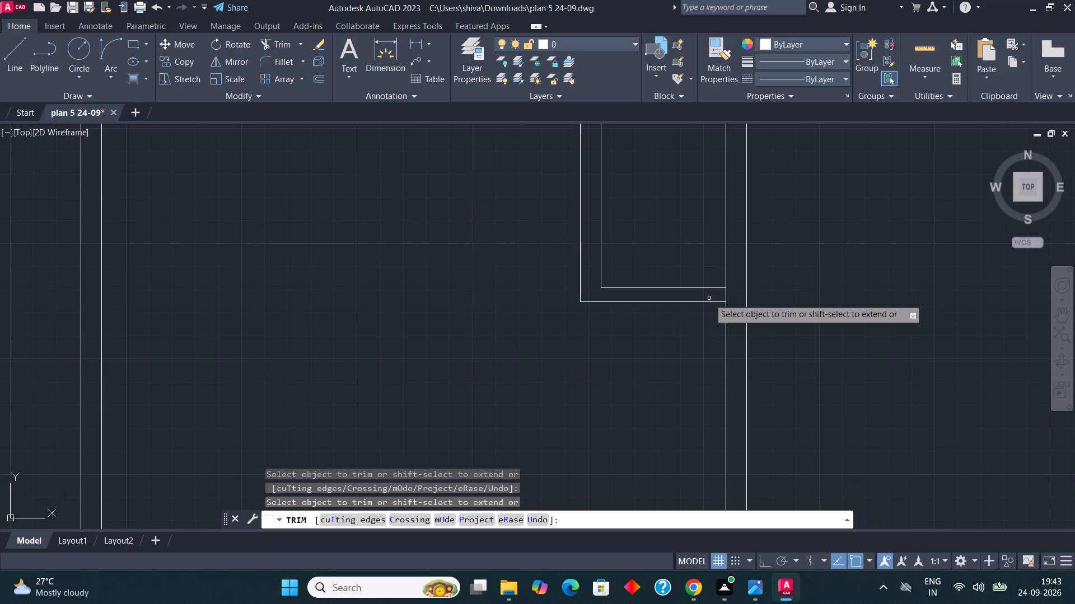
{"action": "scroll", "coordinate": [703, 331], "scroll_direction": "down", "scroll_amount": 3}
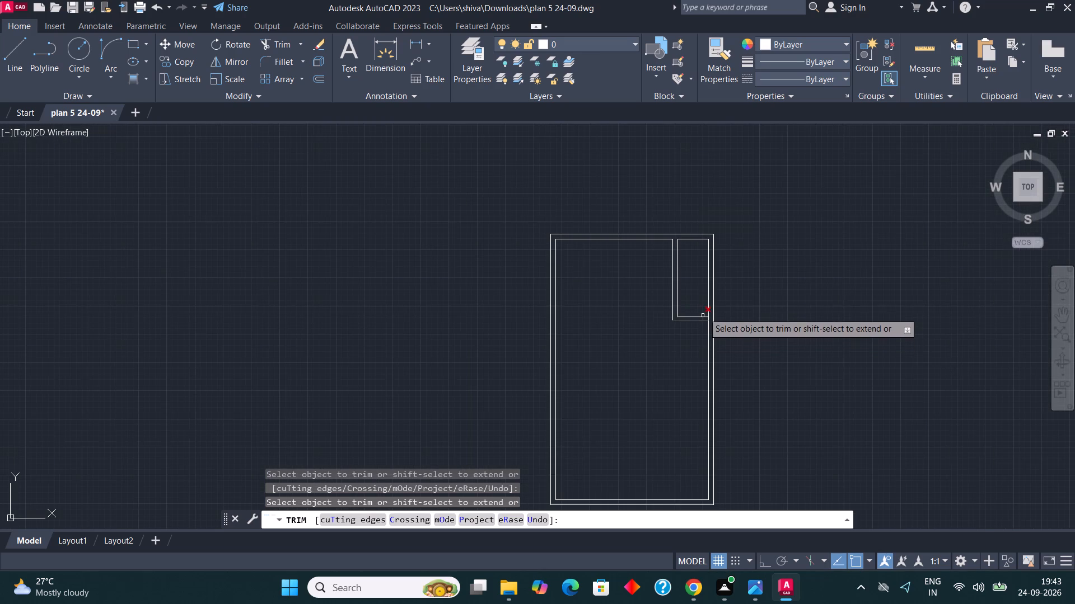
Extend the cross wall's upper line to the right wall's outer line and trim the inner line between the cross wall's two lines.
{"action": "scroll", "coordinate": [705, 290], "scroll_direction": "up", "scroll_amount": 1}
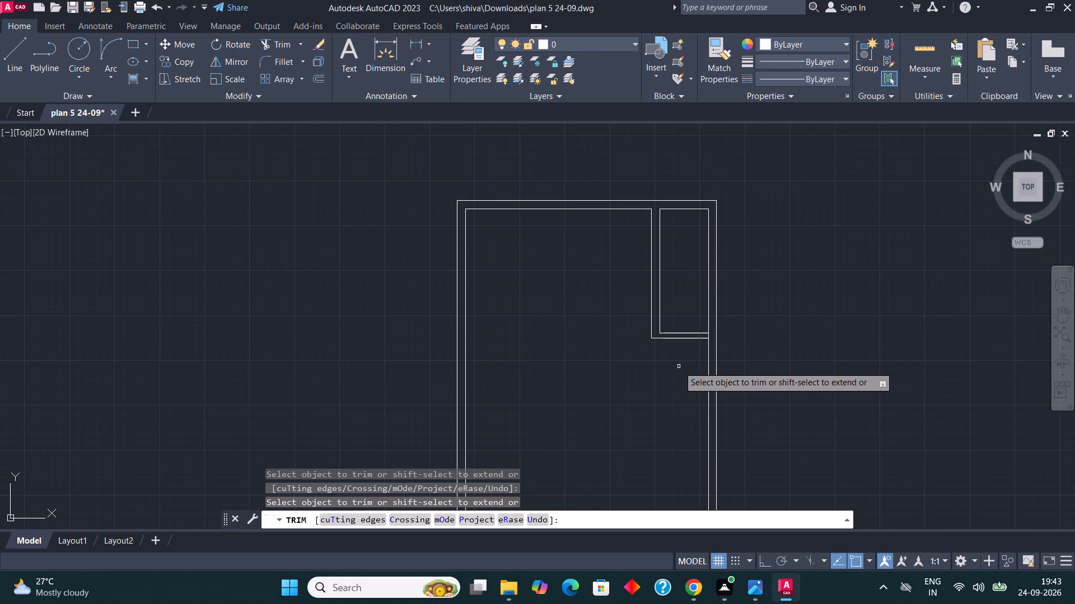
{"action": "scroll", "coordinate": [704, 337], "scroll_direction": "up", "scroll_amount": 1}
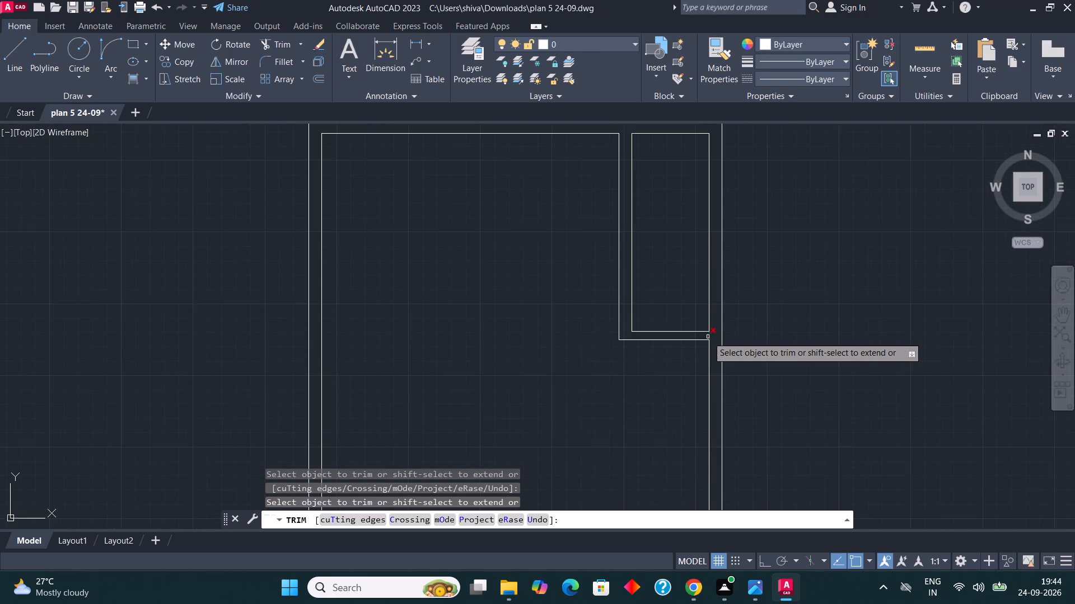
{"action": "scroll", "coordinate": [708, 337], "scroll_direction": "up", "scroll_amount": 4}
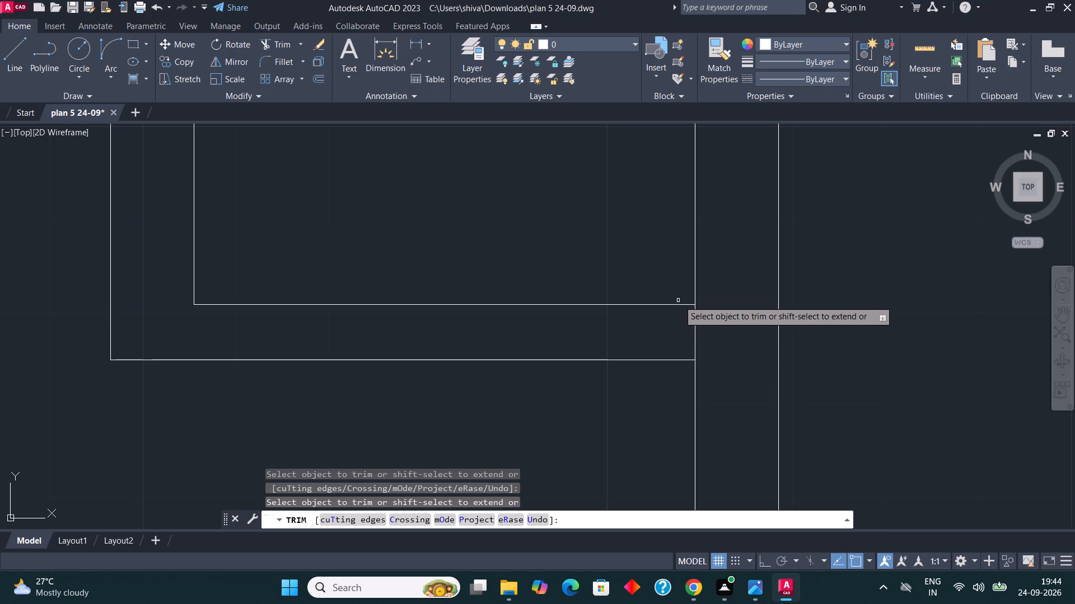
{"action": "left_click", "coordinate": [680, 306], "text": "shift"}
{"action": "left_click", "coordinate": [695, 329]}
{"action": "scroll", "coordinate": [723, 369], "scroll_direction": "down", "scroll_amount": 5}
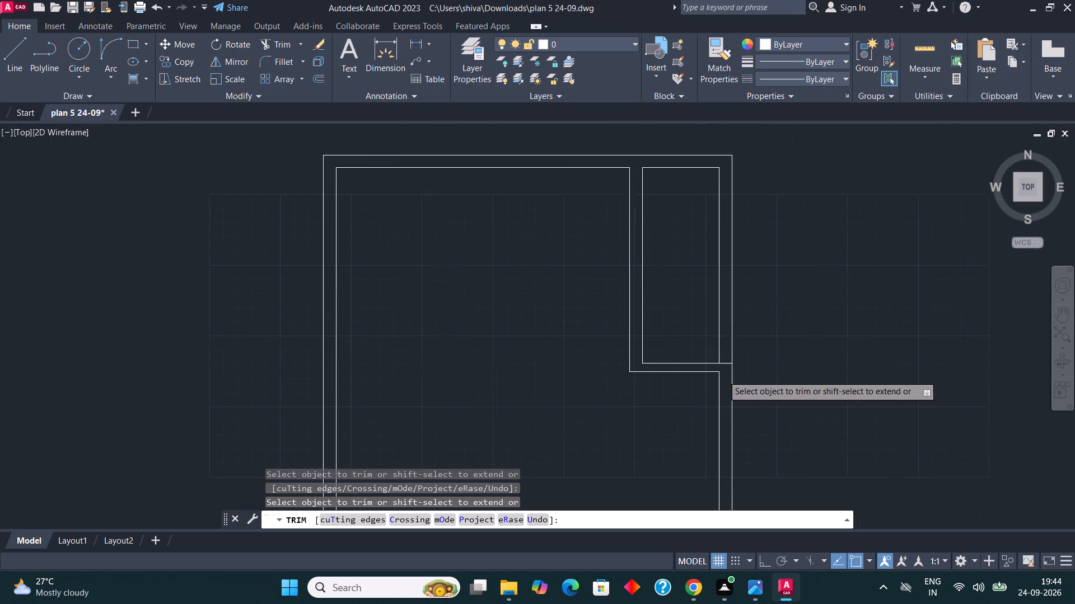
Extend the strip wall's line bordering the strip up to the outline's outer top line.
{"action": "scroll", "coordinate": [655, 157], "scroll_direction": "up", "scroll_amount": 2}
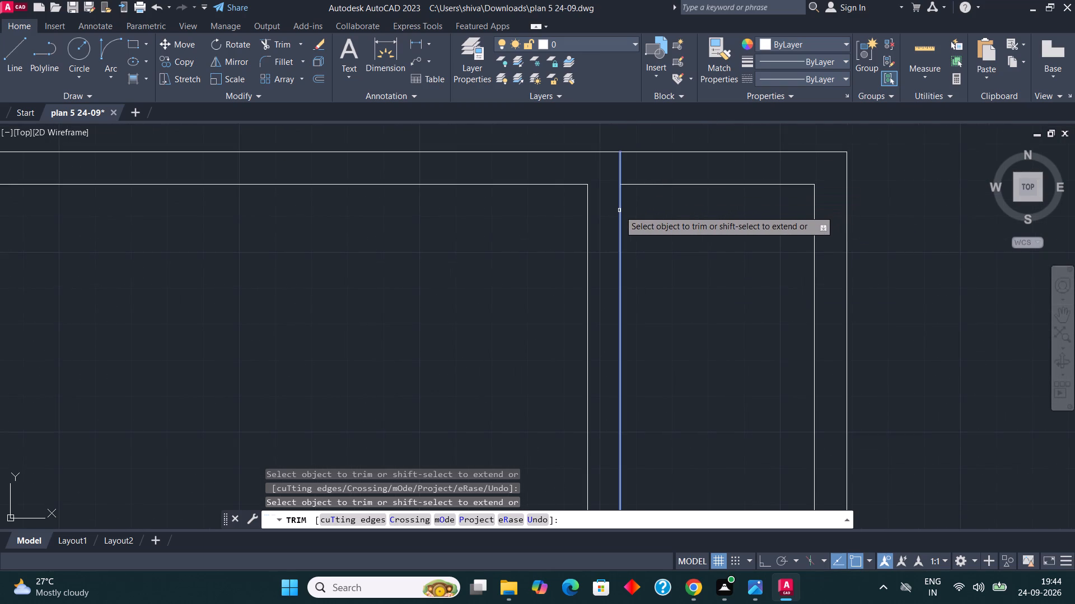
{"action": "left_click", "coordinate": [619, 210], "text": "shift"}
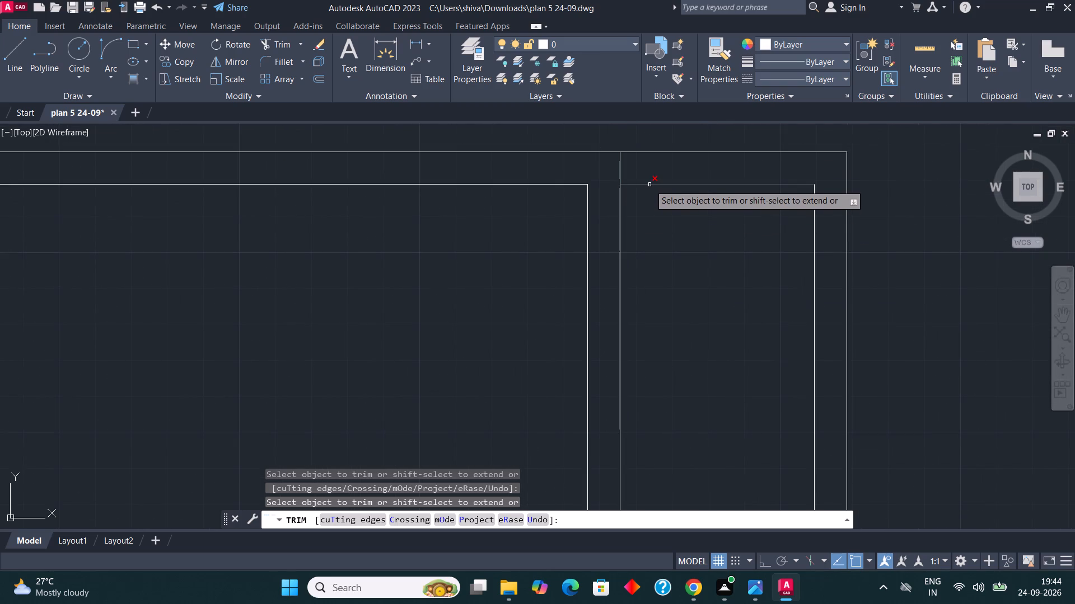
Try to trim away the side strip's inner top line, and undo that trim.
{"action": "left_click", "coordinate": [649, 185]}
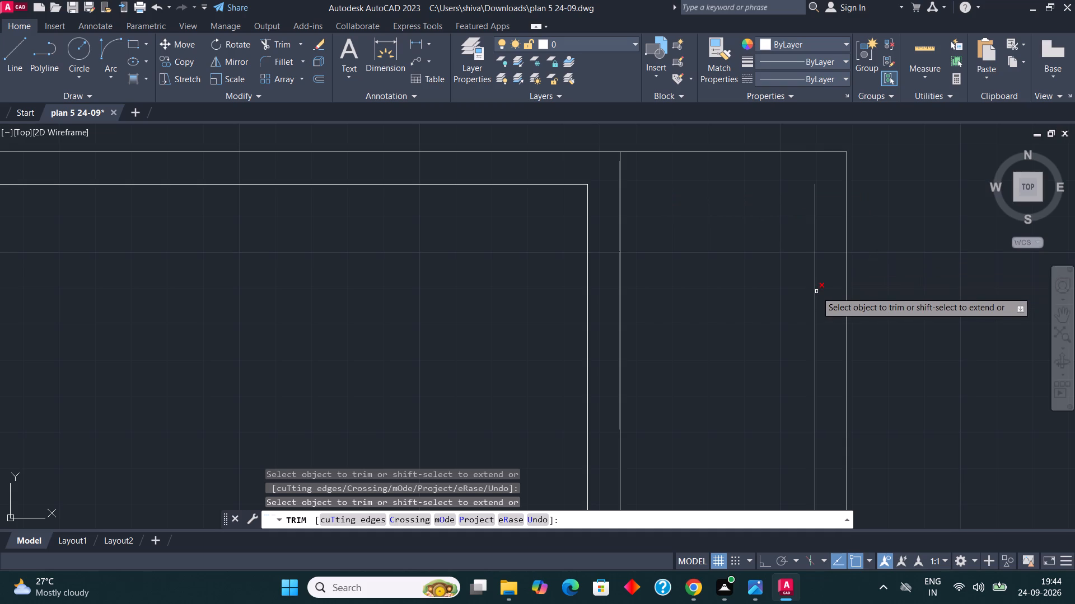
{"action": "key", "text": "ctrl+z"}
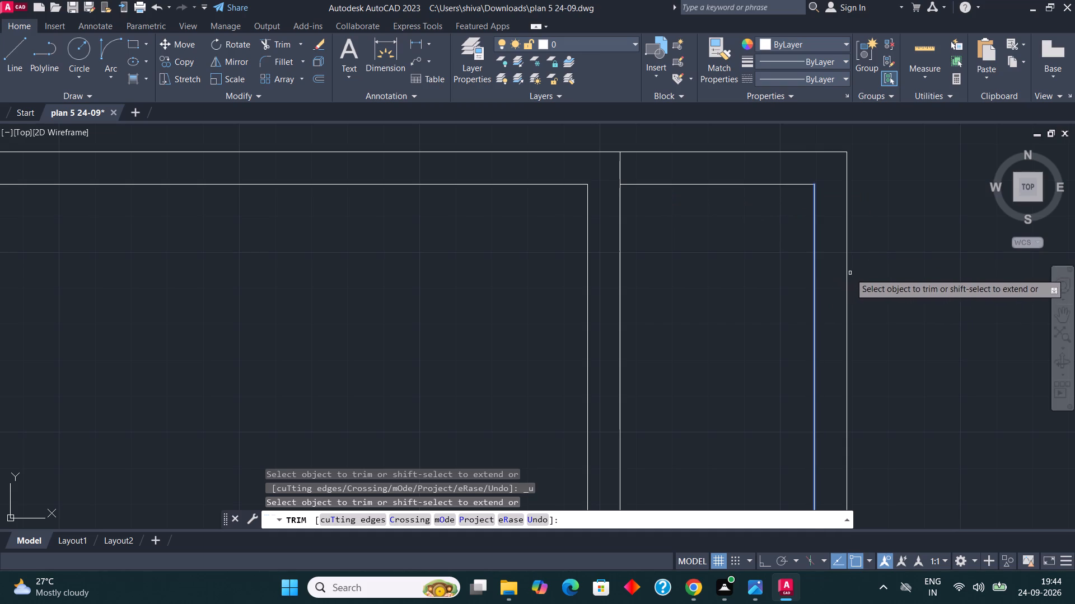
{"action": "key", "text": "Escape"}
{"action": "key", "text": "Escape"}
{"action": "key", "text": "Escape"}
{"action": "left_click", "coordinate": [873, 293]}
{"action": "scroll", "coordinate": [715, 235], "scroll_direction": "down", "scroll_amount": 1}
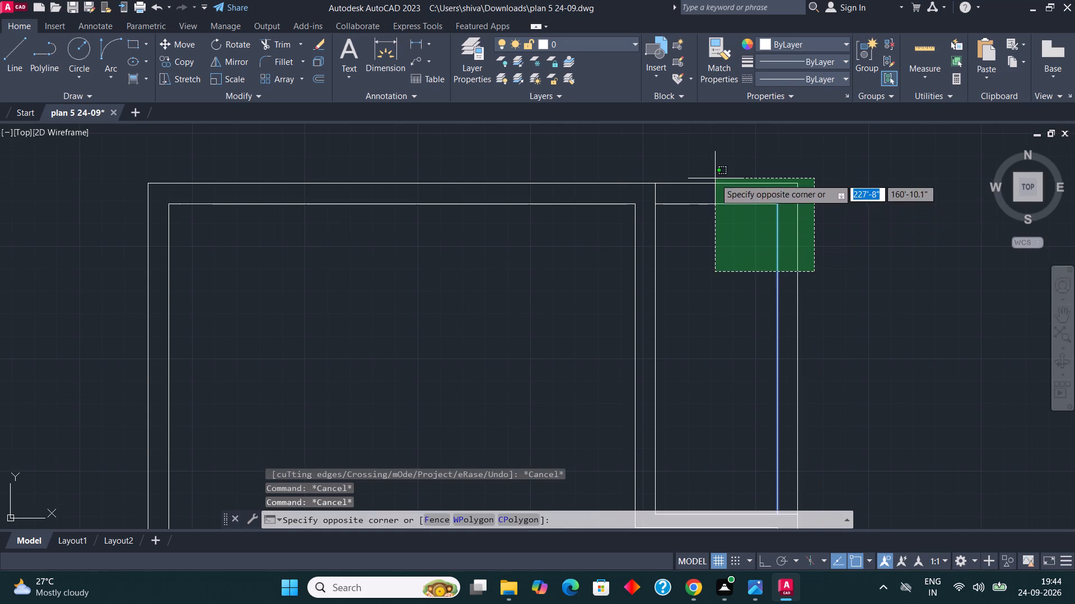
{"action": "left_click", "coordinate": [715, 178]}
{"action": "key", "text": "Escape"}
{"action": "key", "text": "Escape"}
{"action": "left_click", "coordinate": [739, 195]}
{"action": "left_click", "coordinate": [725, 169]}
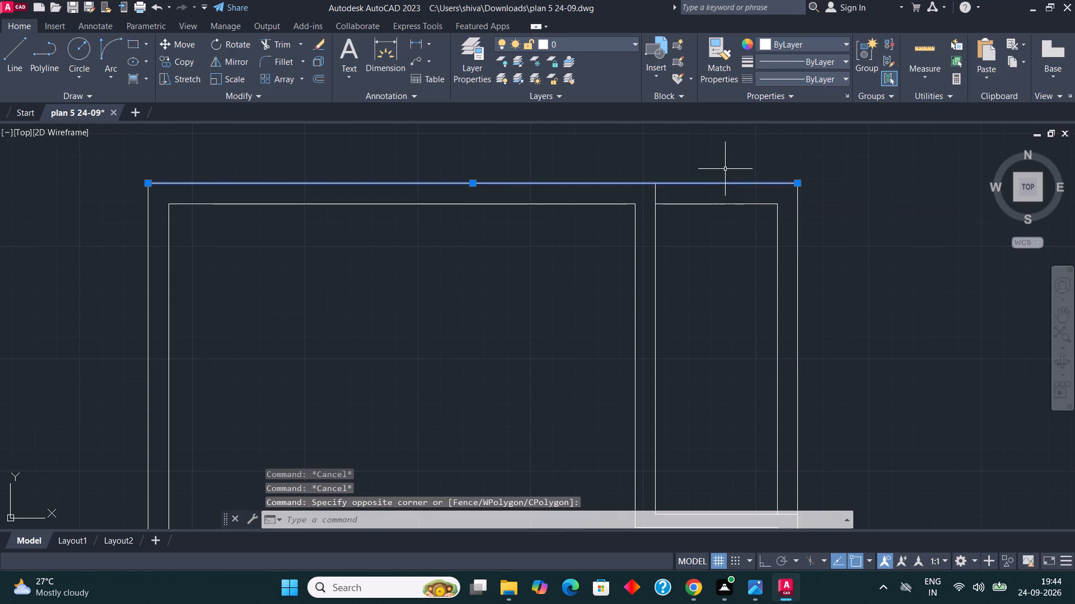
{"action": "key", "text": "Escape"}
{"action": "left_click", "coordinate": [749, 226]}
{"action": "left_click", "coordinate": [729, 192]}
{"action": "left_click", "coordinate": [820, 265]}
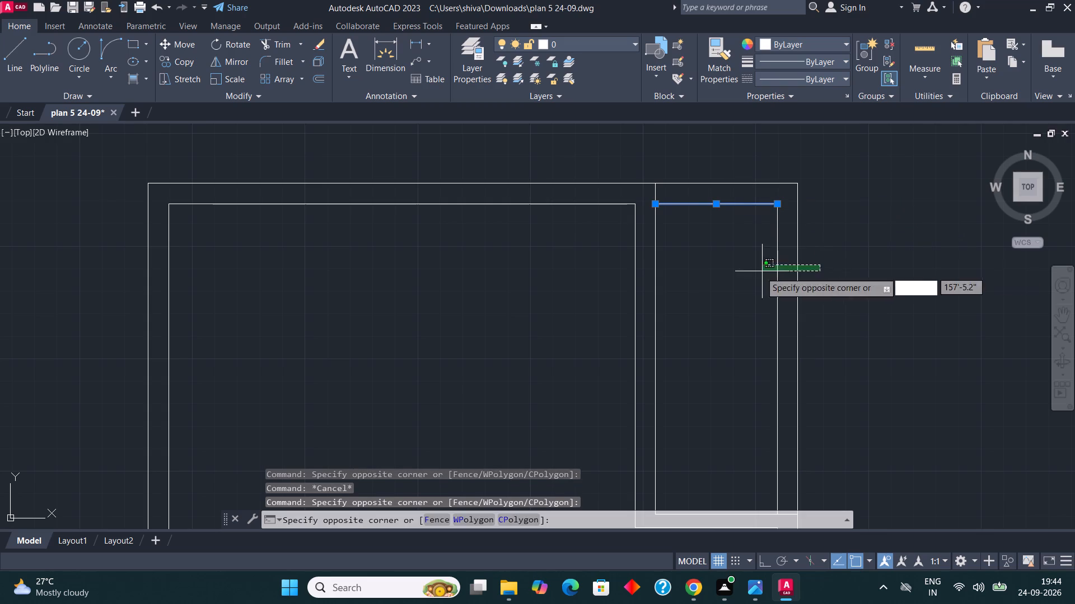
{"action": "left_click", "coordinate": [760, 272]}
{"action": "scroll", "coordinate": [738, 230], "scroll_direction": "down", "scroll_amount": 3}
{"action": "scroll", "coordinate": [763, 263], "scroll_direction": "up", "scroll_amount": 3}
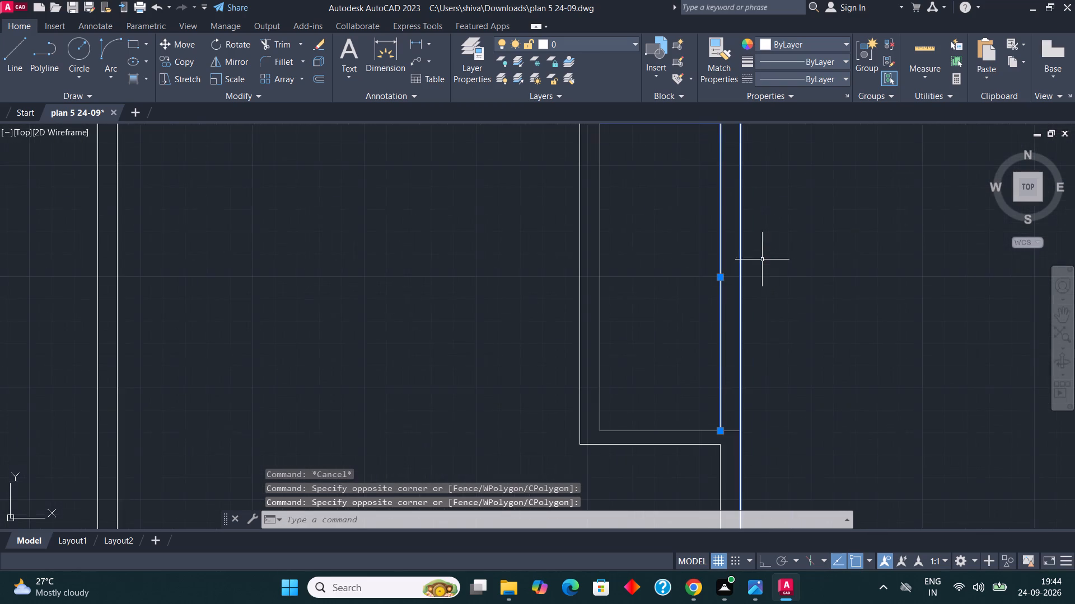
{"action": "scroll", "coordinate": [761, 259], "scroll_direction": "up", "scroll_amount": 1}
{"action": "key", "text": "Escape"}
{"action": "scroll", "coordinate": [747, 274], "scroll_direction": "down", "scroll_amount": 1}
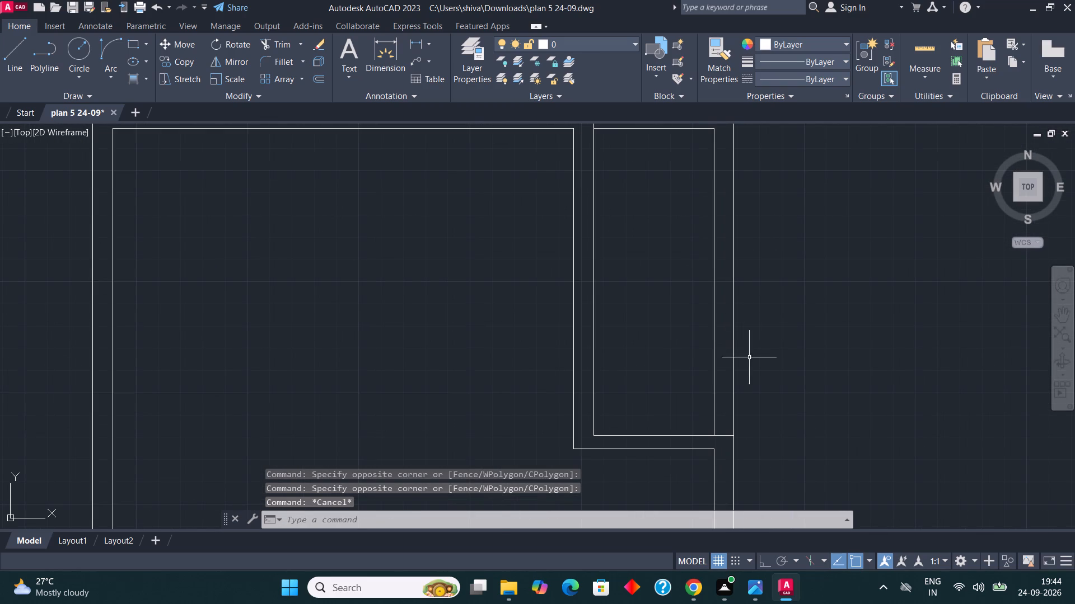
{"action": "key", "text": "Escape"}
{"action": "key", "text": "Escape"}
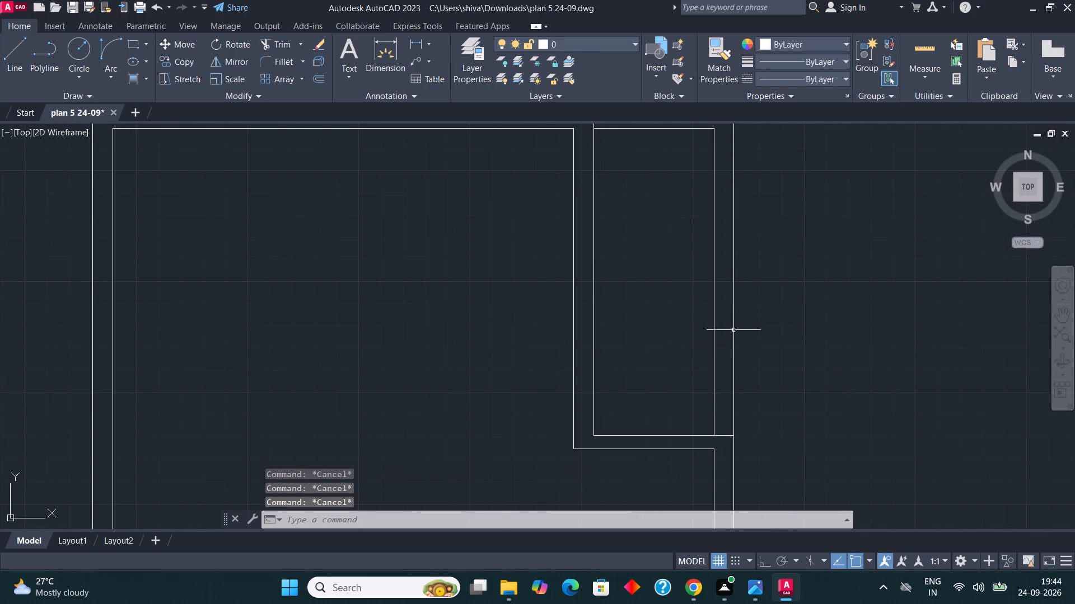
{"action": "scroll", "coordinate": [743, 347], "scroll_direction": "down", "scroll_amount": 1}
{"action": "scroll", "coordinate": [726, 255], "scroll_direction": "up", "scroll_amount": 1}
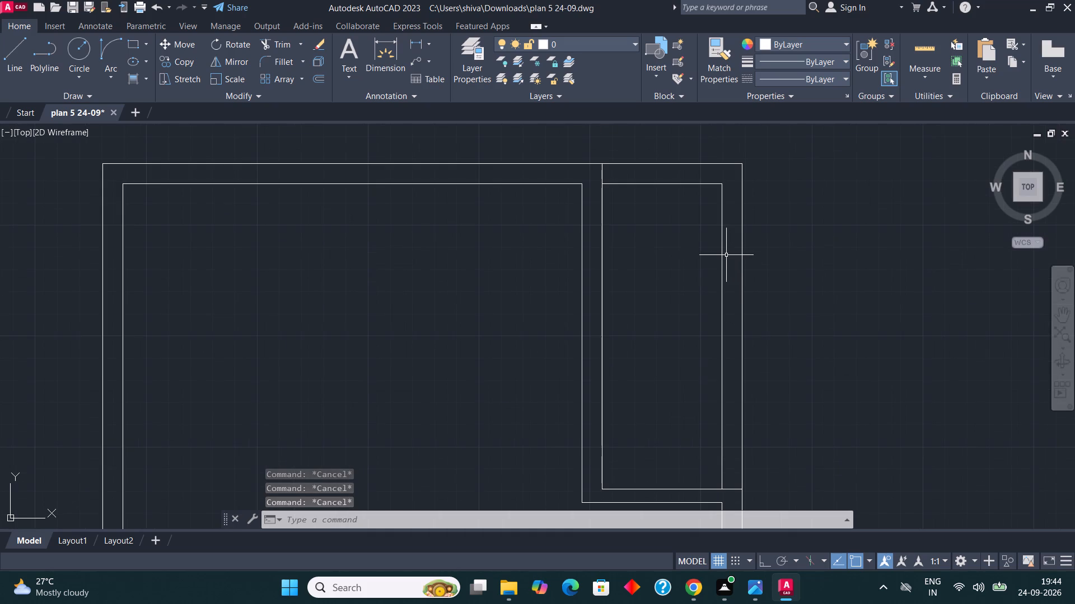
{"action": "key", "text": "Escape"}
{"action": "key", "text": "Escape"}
Trim away the outer wall lines along the side strip's top and right side, from the strip wall to the cross wall.
{"action": "type", "text": "TR"}
{"action": "key", "text": "Return"}
{"action": "left_click", "coordinate": [747, 263]}
{"action": "left_click", "coordinate": [738, 256]}
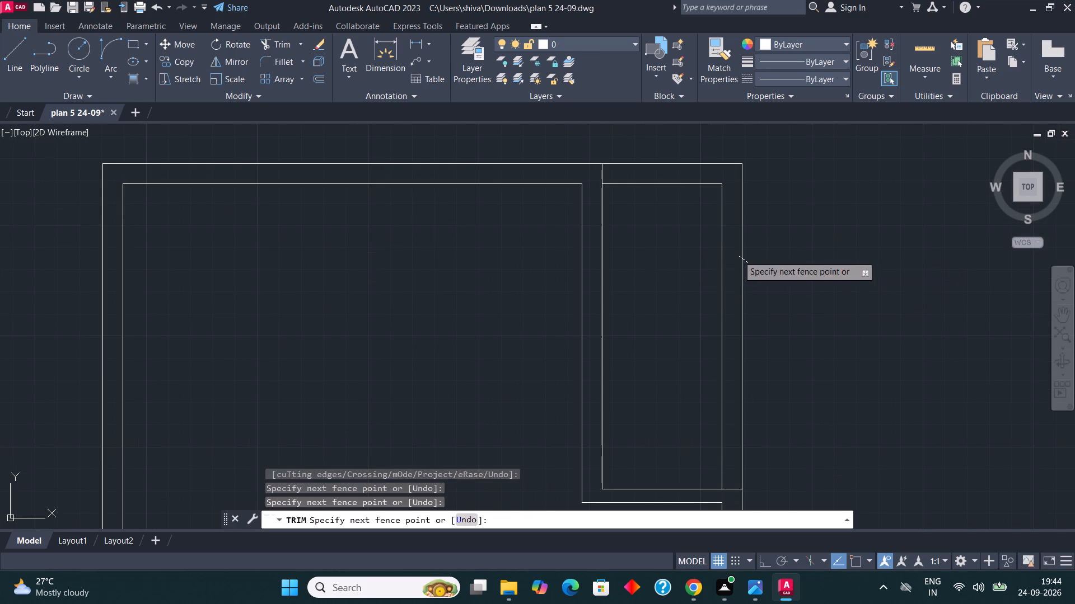
{"action": "left_click", "coordinate": [756, 181]}
{"action": "left_click", "coordinate": [728, 157]}
{"action": "key", "text": "Escape"}
{"action": "key", "text": "Escape"}
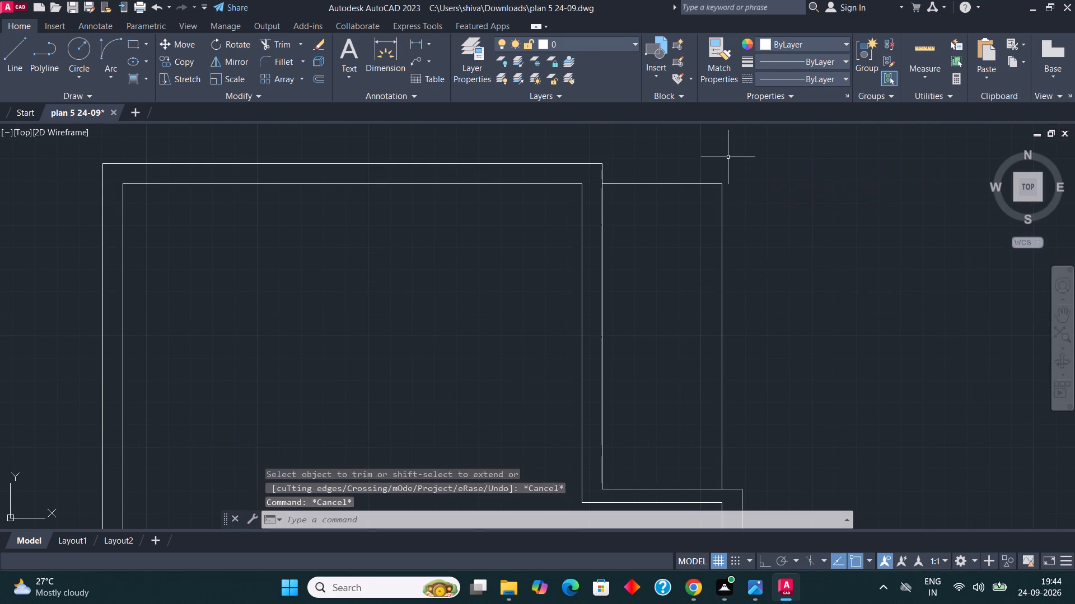
Load the ISO dash linetype ACAD_ISO02W100 from acadiso.lin into the drawing.
{"action": "key", "text": "Escape"}
{"action": "left_click_drag", "start_coordinate": [762, 272], "coordinate": [760, 265]}
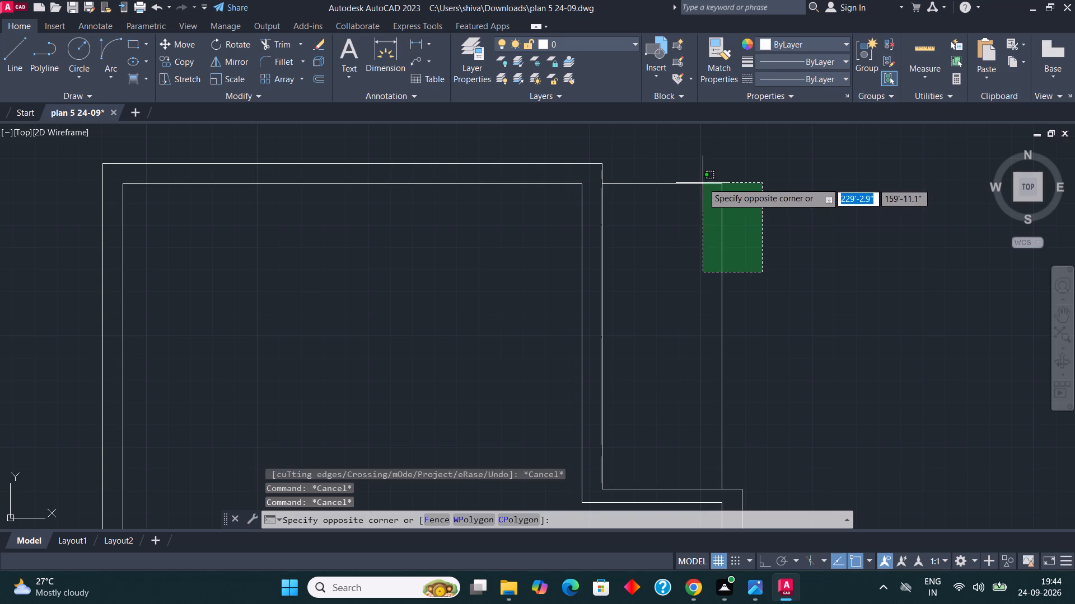
{"action": "left_click", "coordinate": [700, 176]}
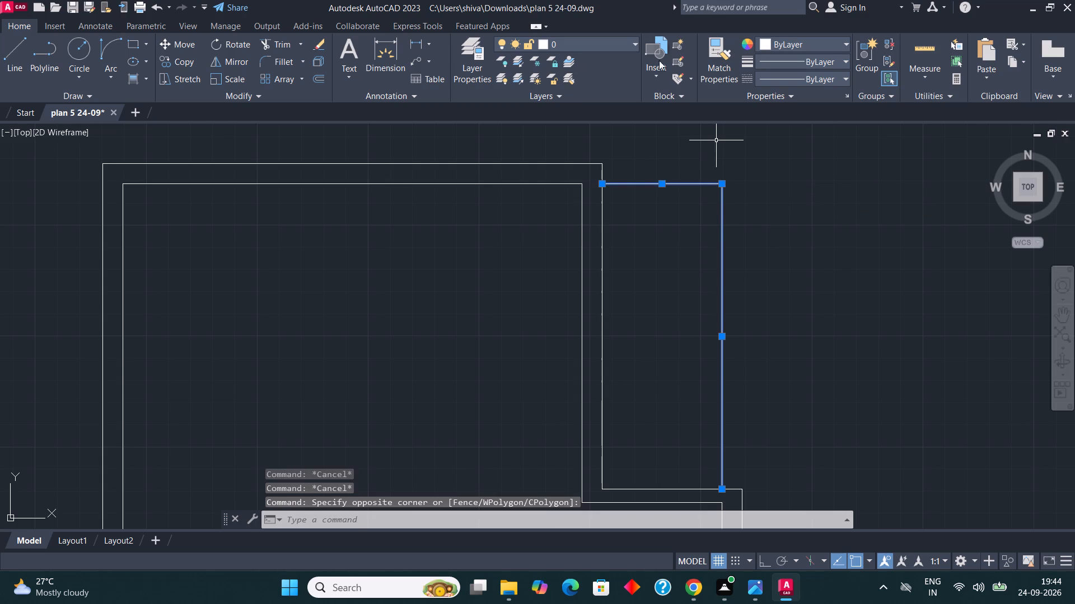
{"action": "left_click", "coordinate": [810, 77]}
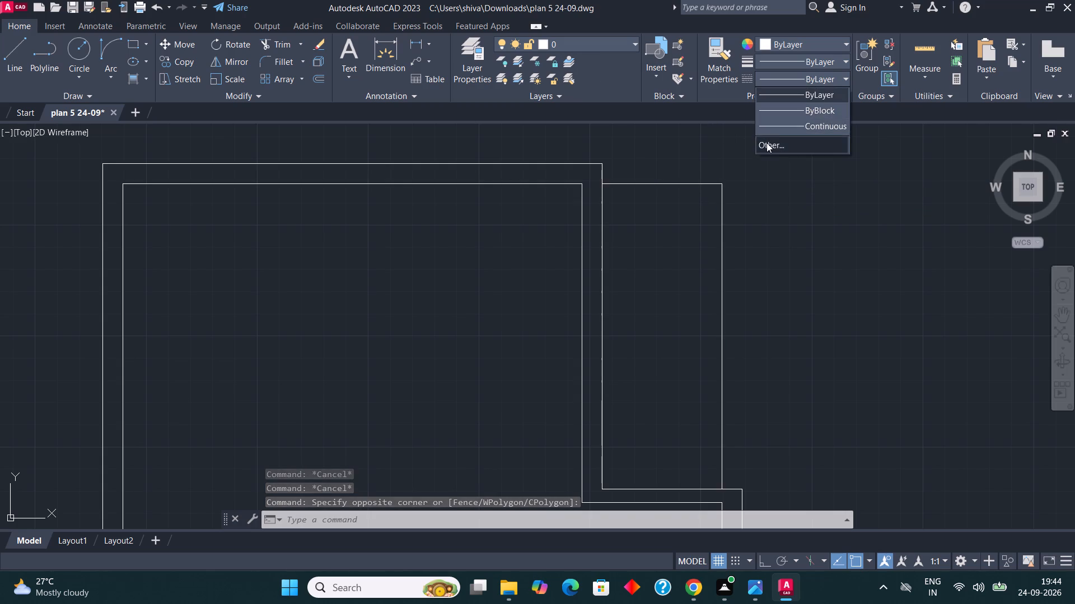
{"action": "left_click", "coordinate": [768, 143]}
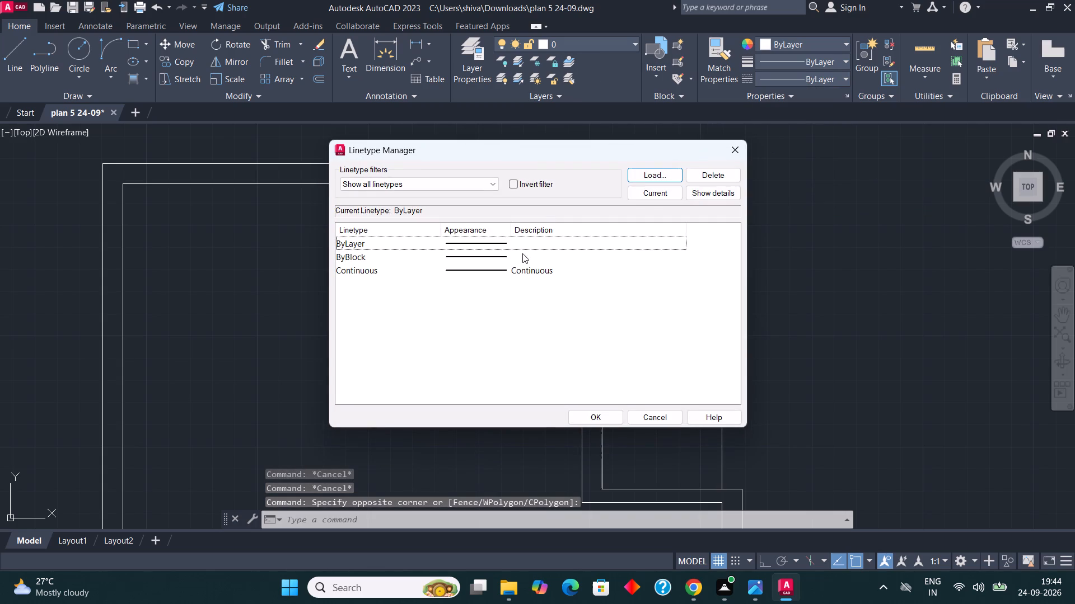
{"action": "left_click", "coordinate": [645, 177]}
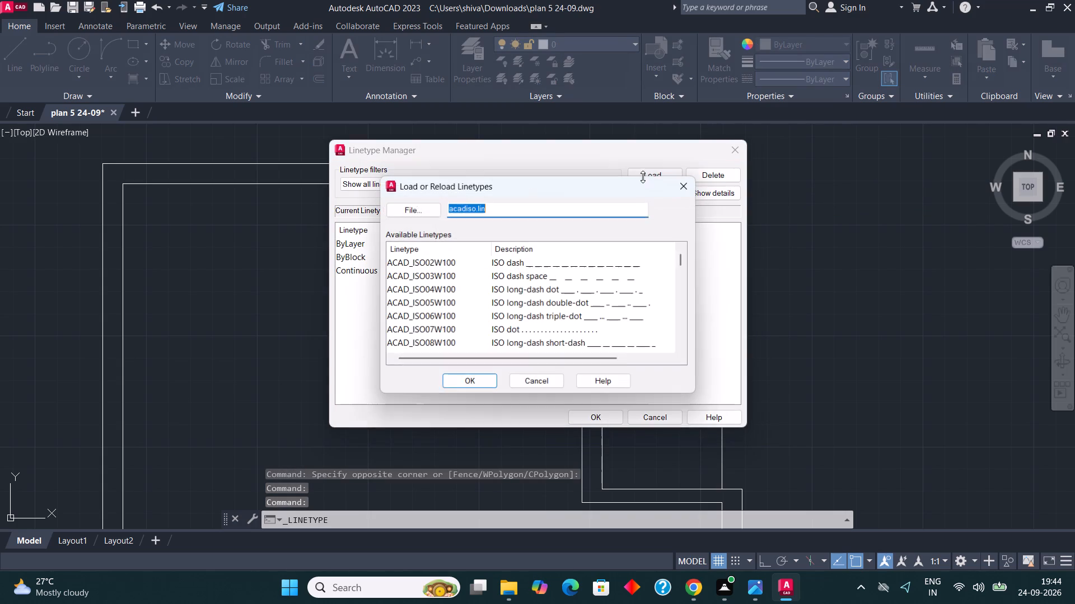
{"action": "left_click", "coordinate": [581, 263]}
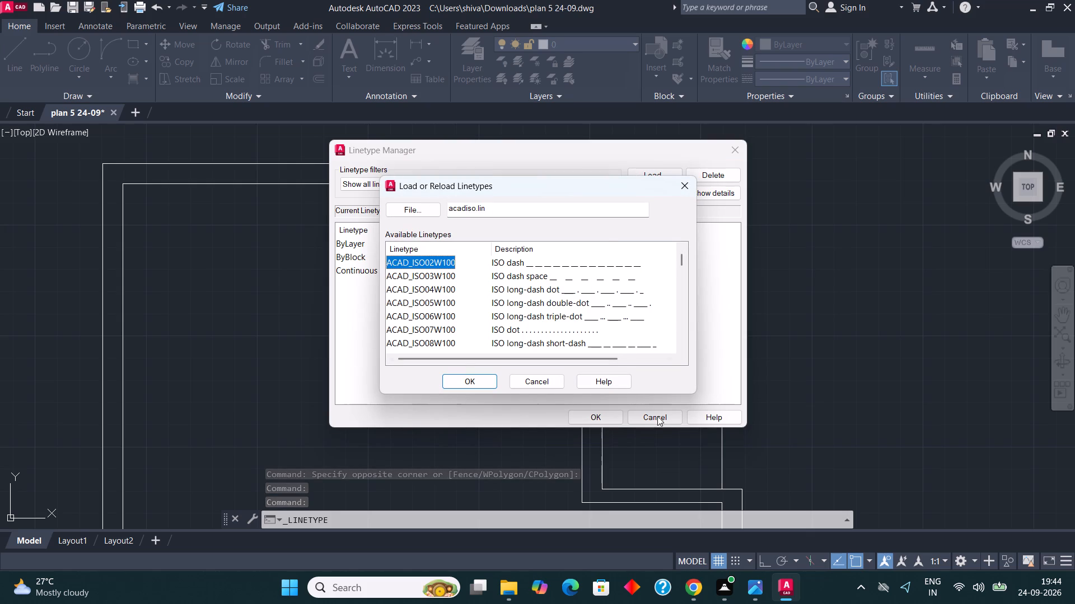
{"action": "left_click", "coordinate": [476, 383]}
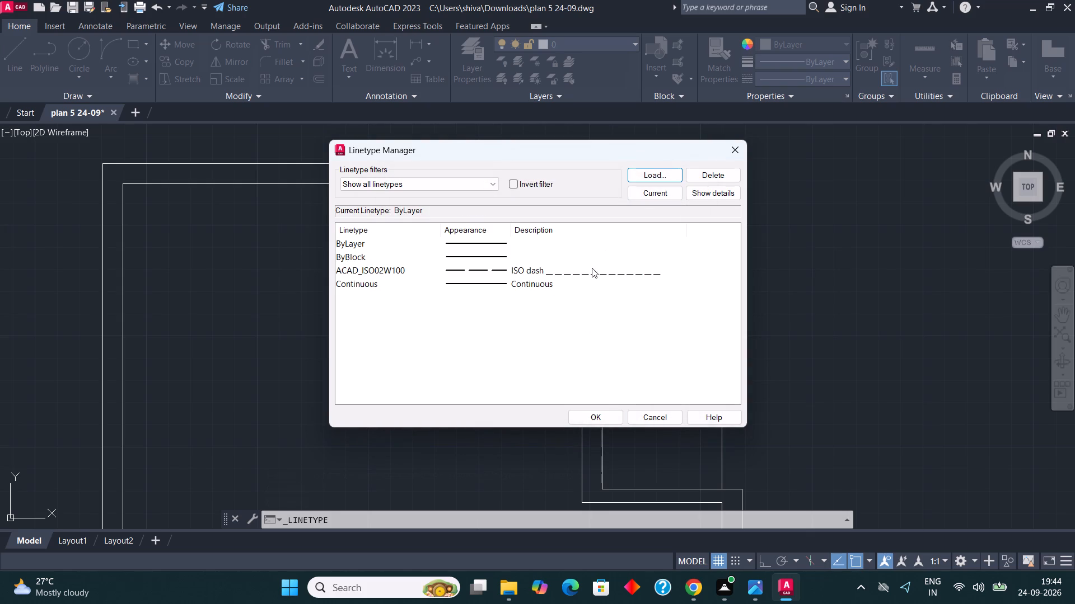
{"action": "left_click", "coordinate": [592, 272]}
{"action": "left_click", "coordinate": [602, 417]}
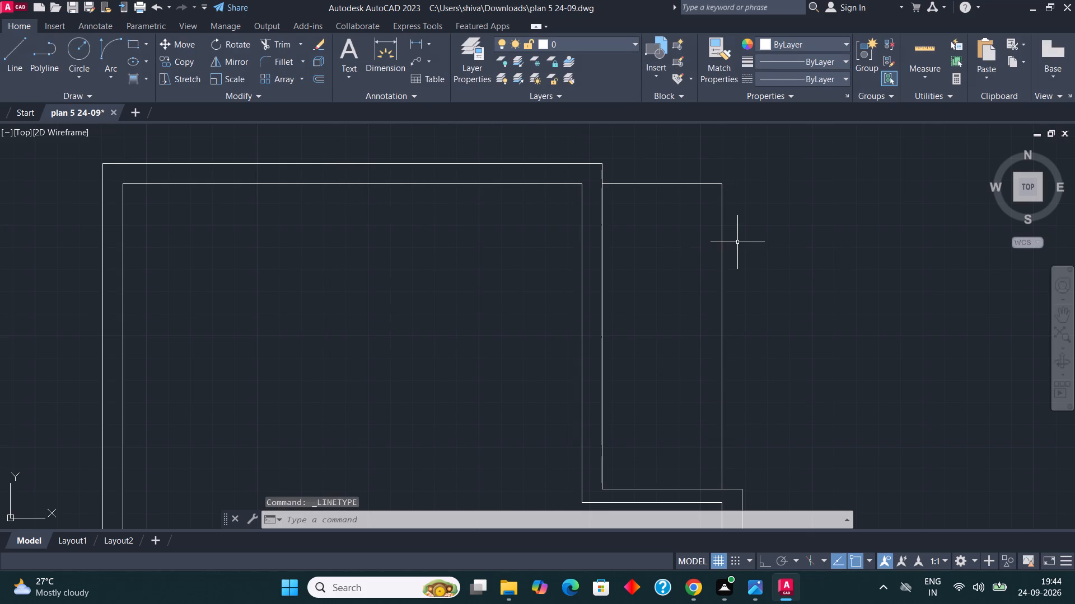
Apply the ACAD_ISO02W100 dashed linetype to the side strip's remaining top and right lines.
{"action": "left_click", "coordinate": [756, 243]}
{"action": "left_click", "coordinate": [669, 163]}
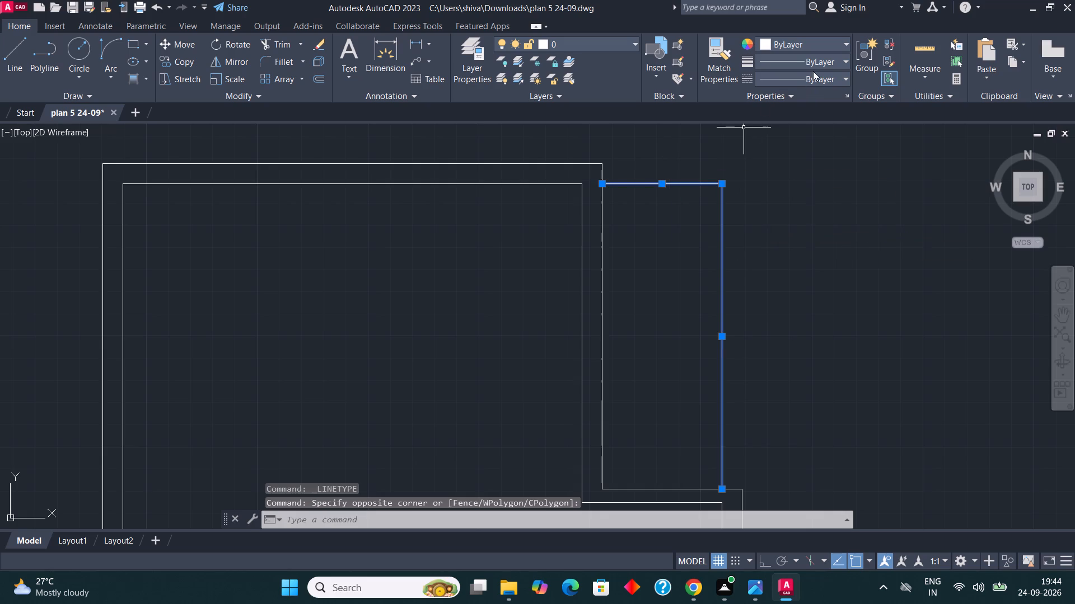
{"action": "left_click", "coordinate": [812, 74]}
{"action": "left_click", "coordinate": [794, 129]}
{"action": "key", "text": "Escape"}
{"action": "scroll", "coordinate": [731, 236], "scroll_direction": "down", "scroll_amount": 1}
{"action": "scroll", "coordinate": [731, 236], "scroll_direction": "up", "scroll_amount": 1}
{"action": "key", "text": "Escape"}
{"action": "key", "text": "Escape"}
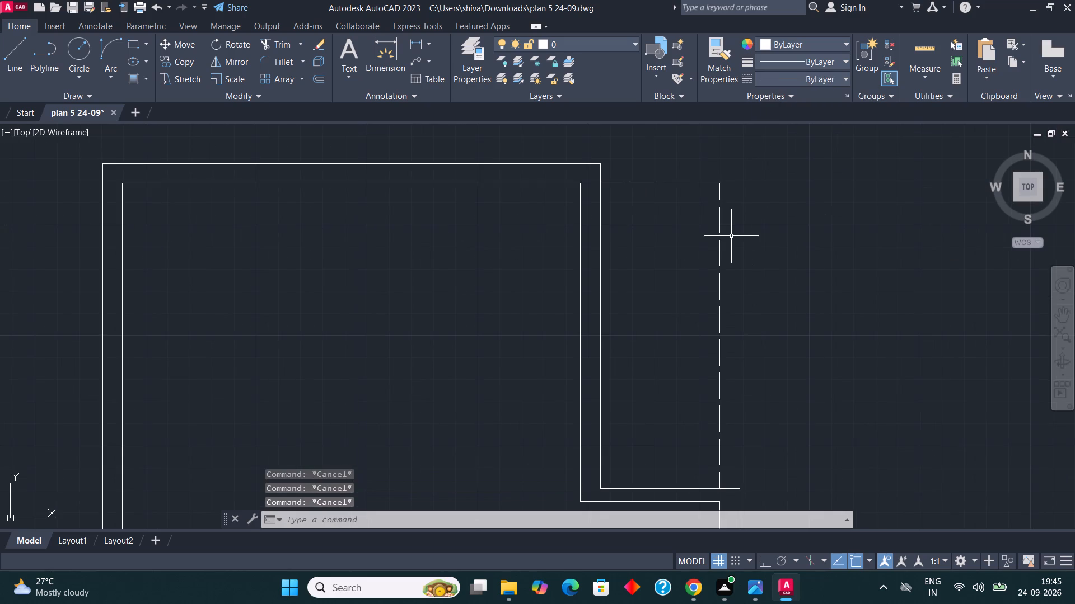
{"action": "key", "text": "Escape"}
Offset the side strip's dashed top line upward and its dashed right line outward by 9".
{"action": "left_click", "coordinate": [647, 197]}
{"action": "left_click", "coordinate": [640, 170]}
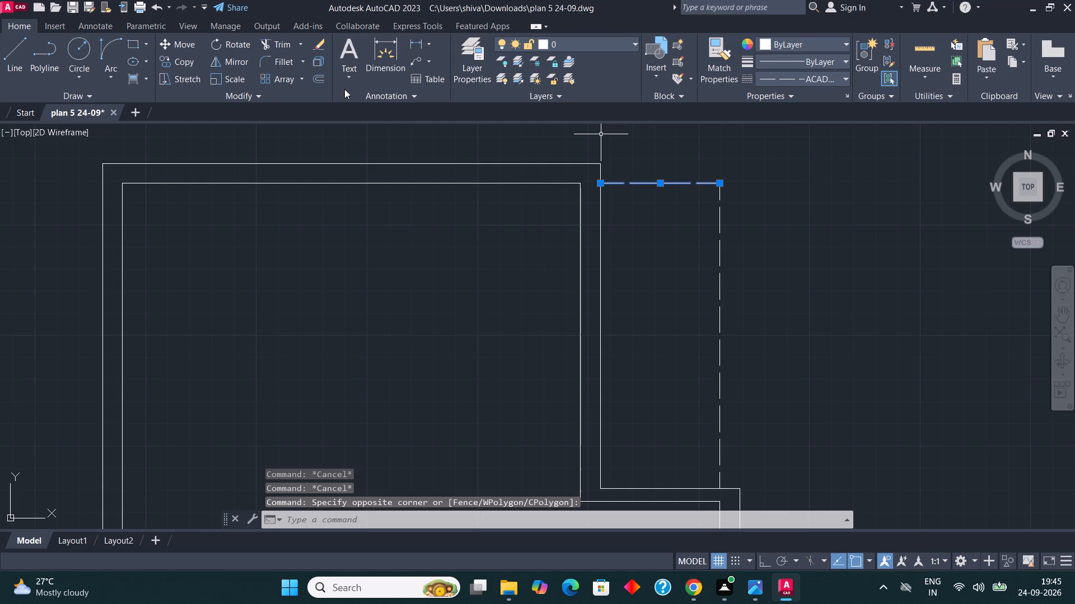
{"action": "left_click", "coordinate": [325, 81]}
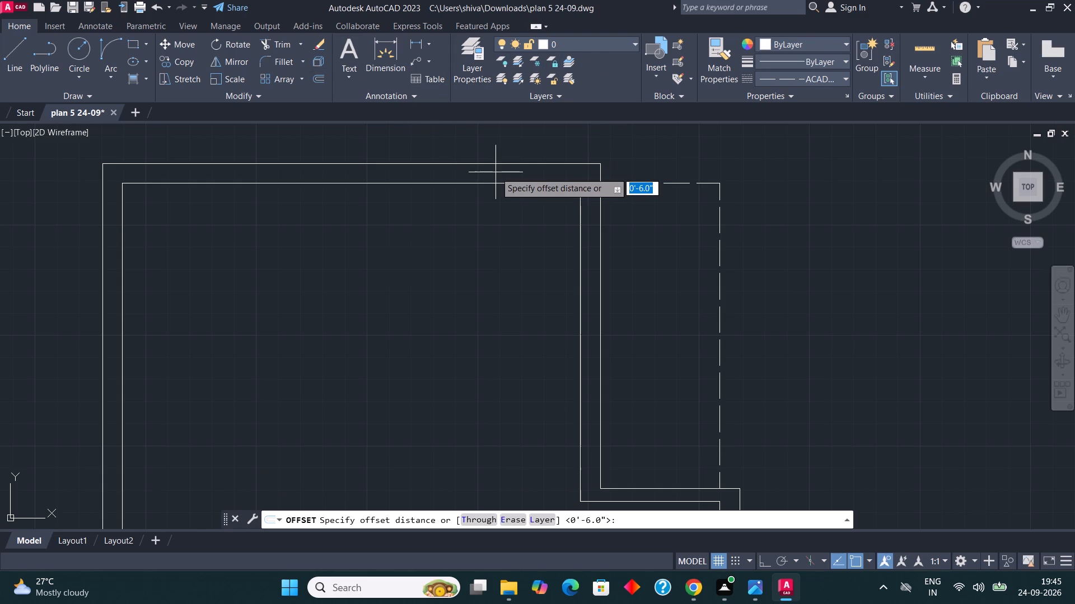
{"action": "key", "text": "9"}
{"action": "key", "text": "shift+quotedbl"}
{"action": "key", "text": "Return"}
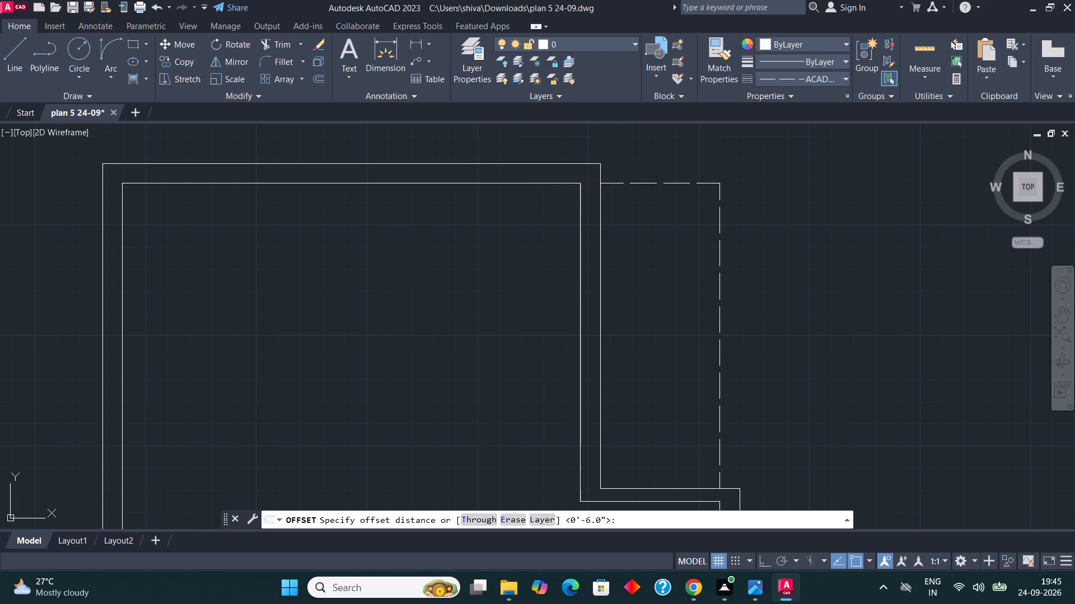
{"action": "left_click", "coordinate": [571, 150]}
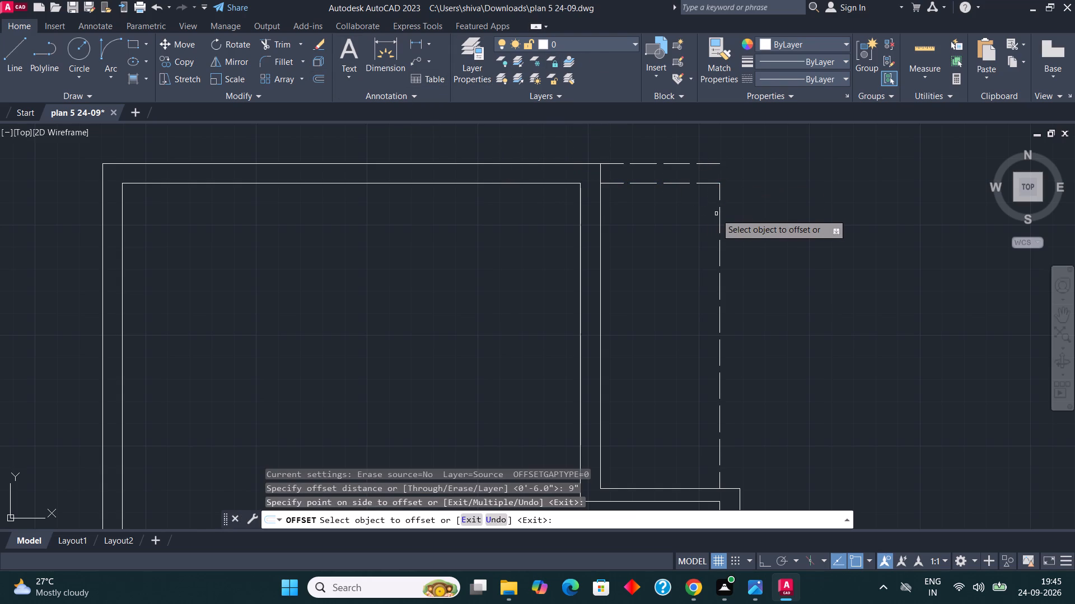
{"action": "left_click", "coordinate": [716, 215]}
{"action": "left_click", "coordinate": [720, 220]}
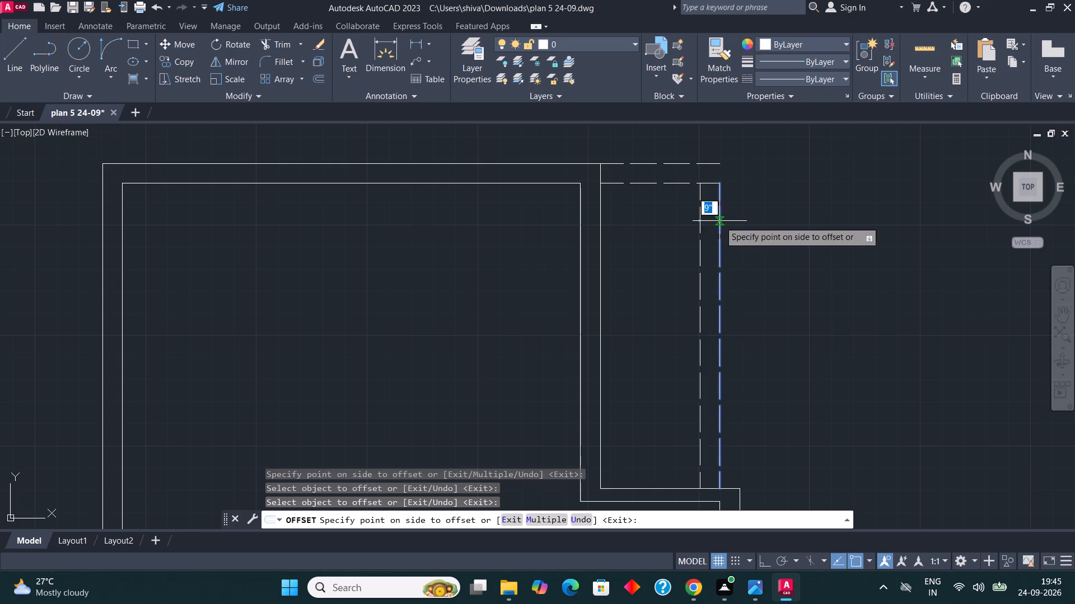
{"action": "left_click", "coordinate": [735, 213]}
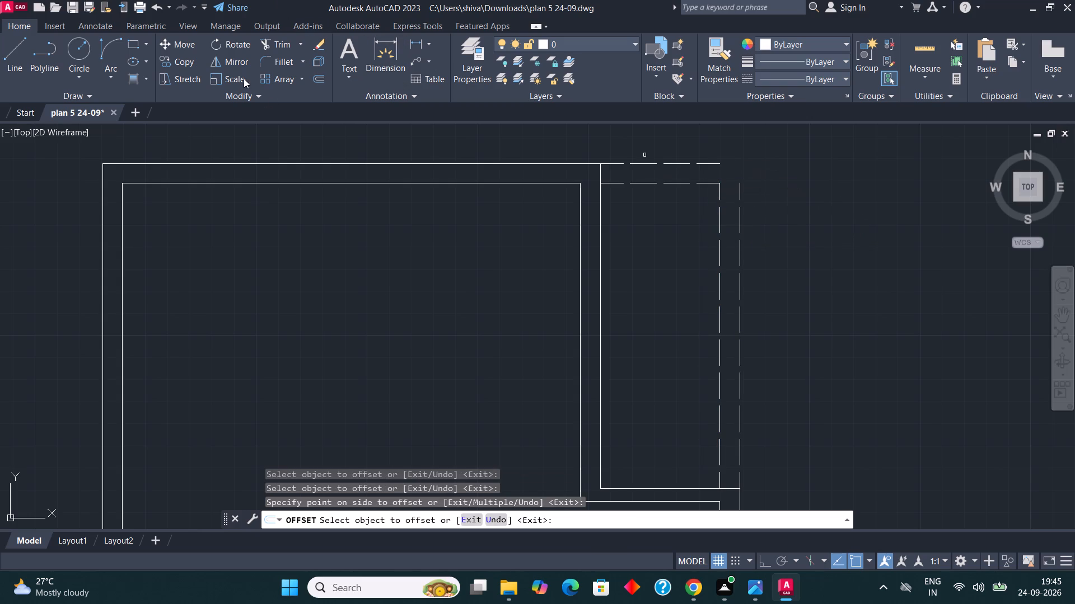
Fillet the two outer dashed lines so they meet in a sharp corner at the strip's top right.
{"action": "left_click", "coordinate": [263, 62]}
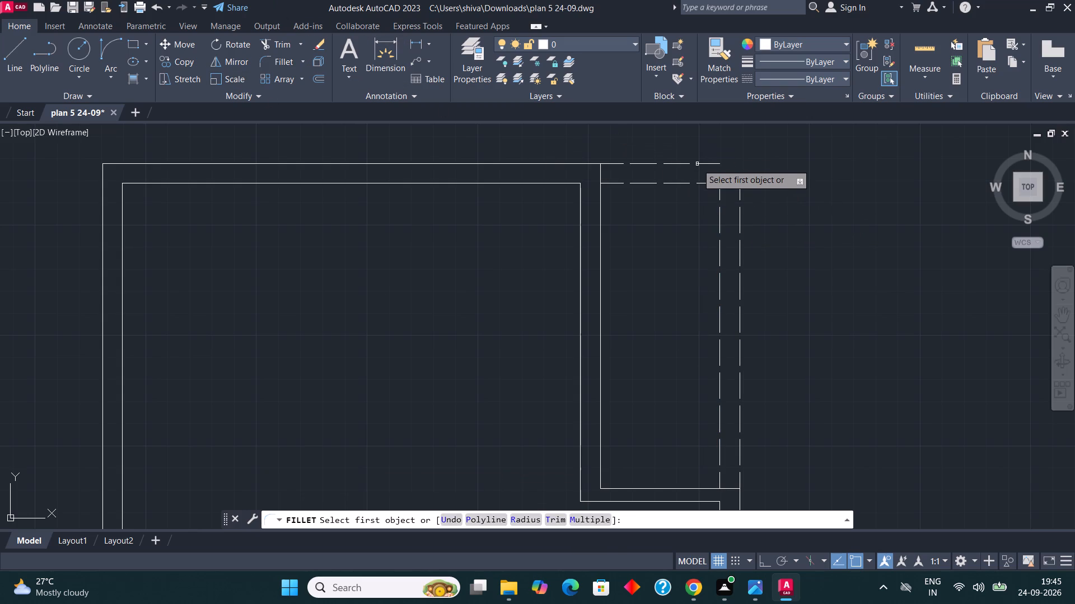
{"action": "left_click", "coordinate": [701, 164]}
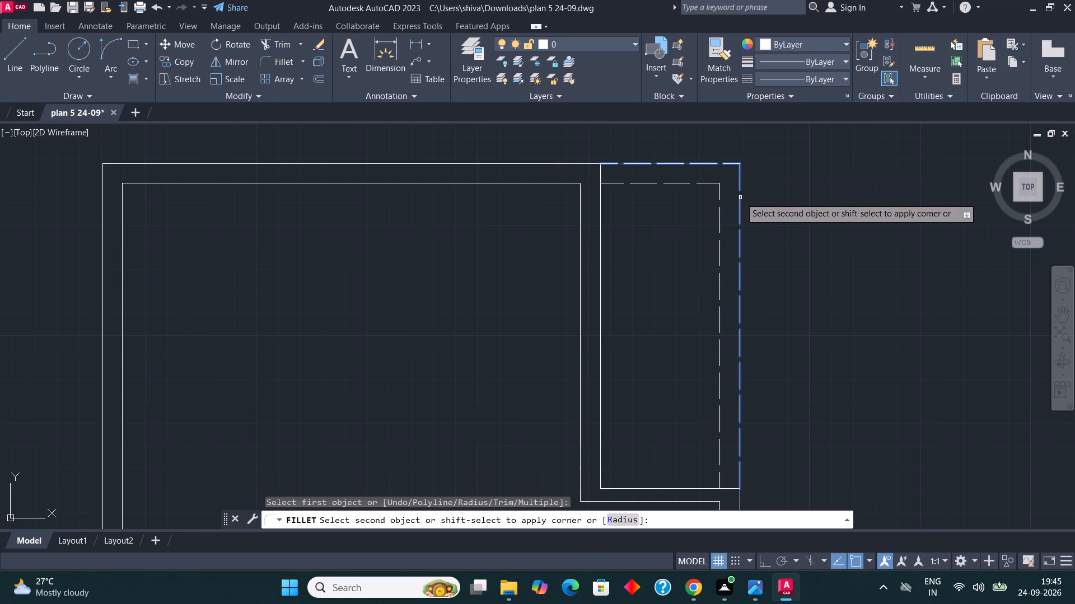
{"action": "left_click", "coordinate": [740, 197]}
{"action": "key", "text": "Escape"}
{"action": "key", "text": "Escape"}
{"action": "key", "text": "Escape"}
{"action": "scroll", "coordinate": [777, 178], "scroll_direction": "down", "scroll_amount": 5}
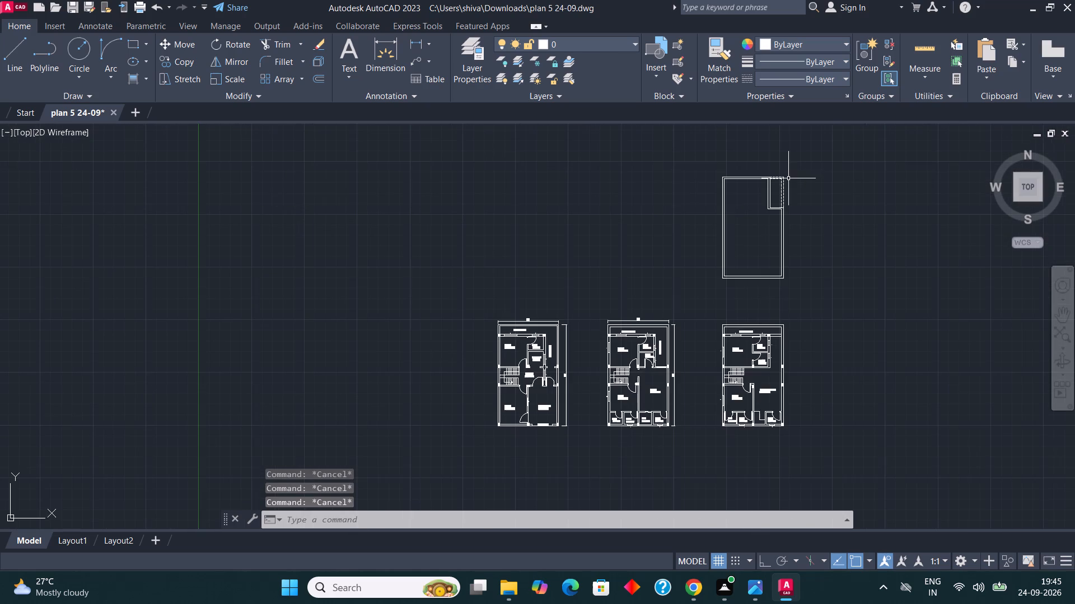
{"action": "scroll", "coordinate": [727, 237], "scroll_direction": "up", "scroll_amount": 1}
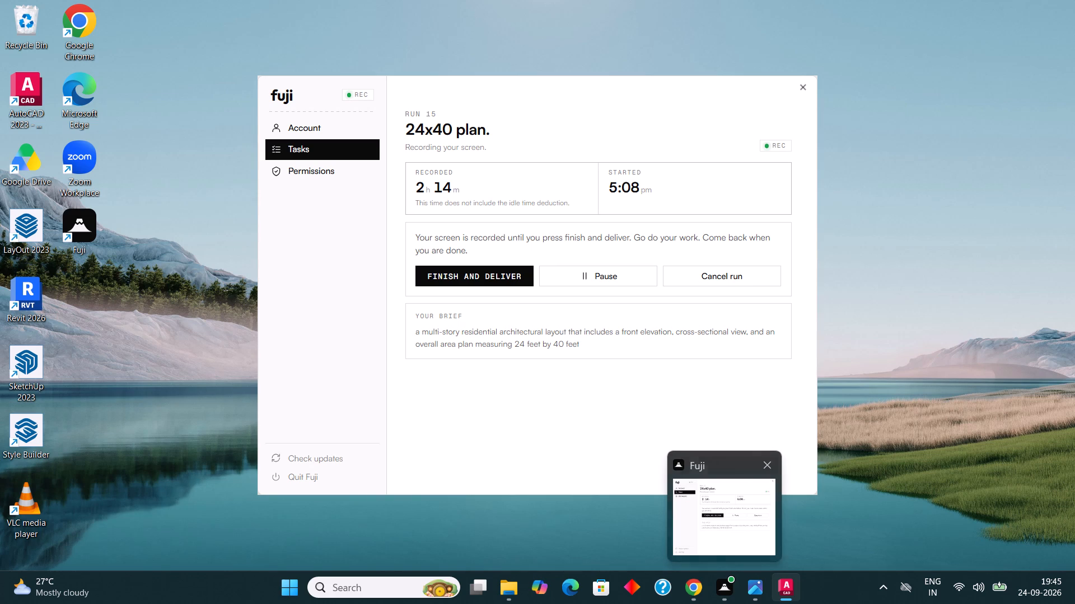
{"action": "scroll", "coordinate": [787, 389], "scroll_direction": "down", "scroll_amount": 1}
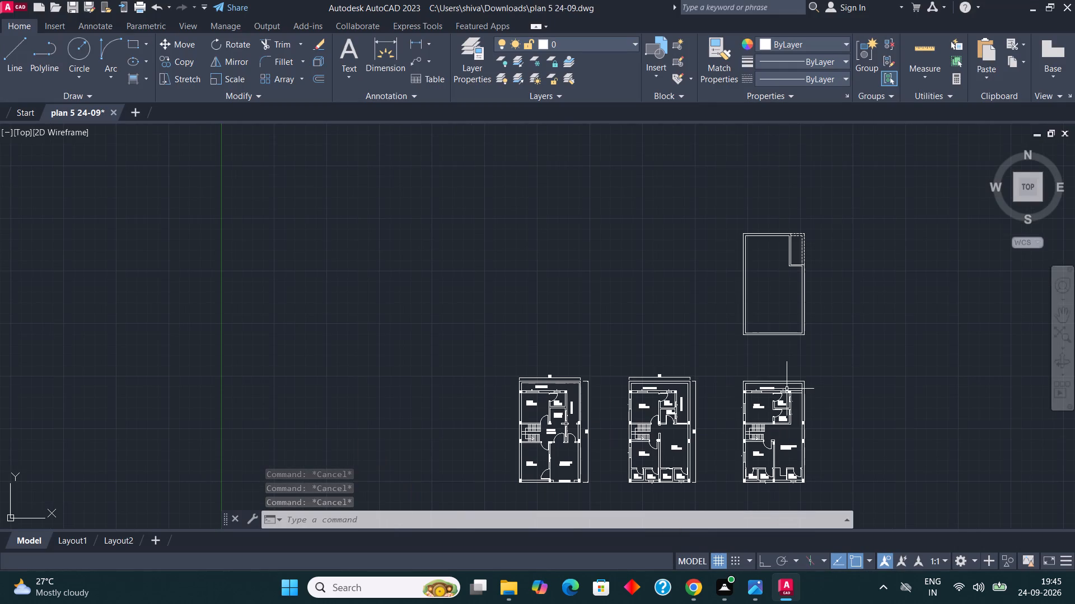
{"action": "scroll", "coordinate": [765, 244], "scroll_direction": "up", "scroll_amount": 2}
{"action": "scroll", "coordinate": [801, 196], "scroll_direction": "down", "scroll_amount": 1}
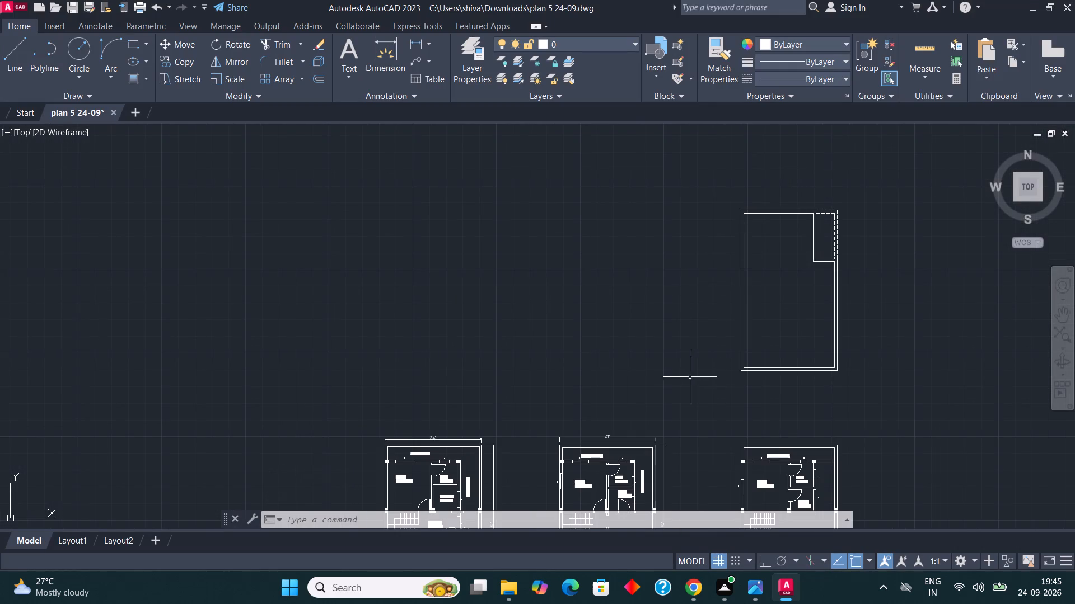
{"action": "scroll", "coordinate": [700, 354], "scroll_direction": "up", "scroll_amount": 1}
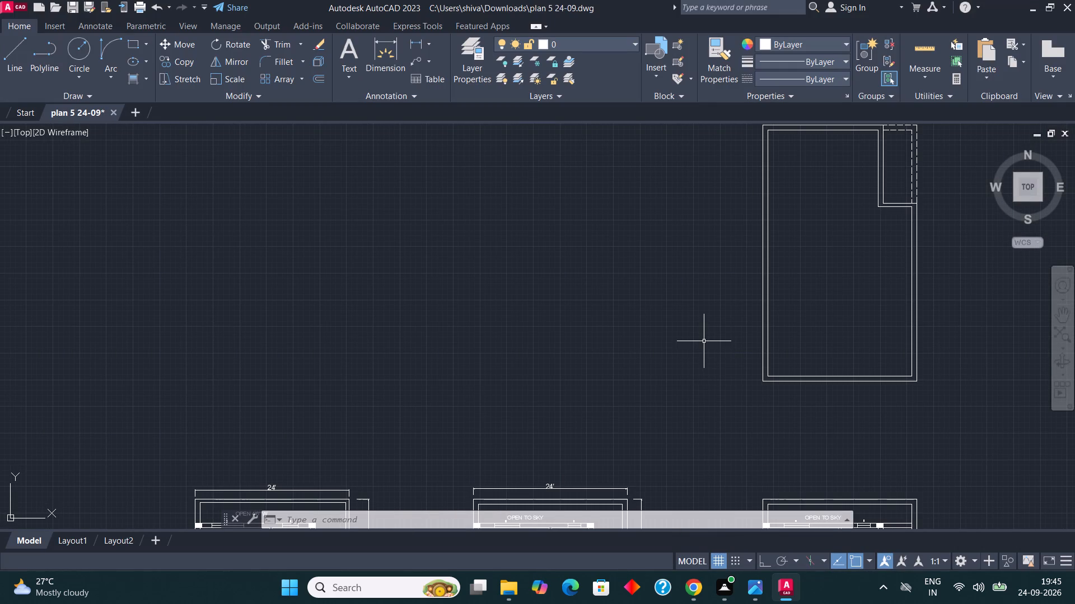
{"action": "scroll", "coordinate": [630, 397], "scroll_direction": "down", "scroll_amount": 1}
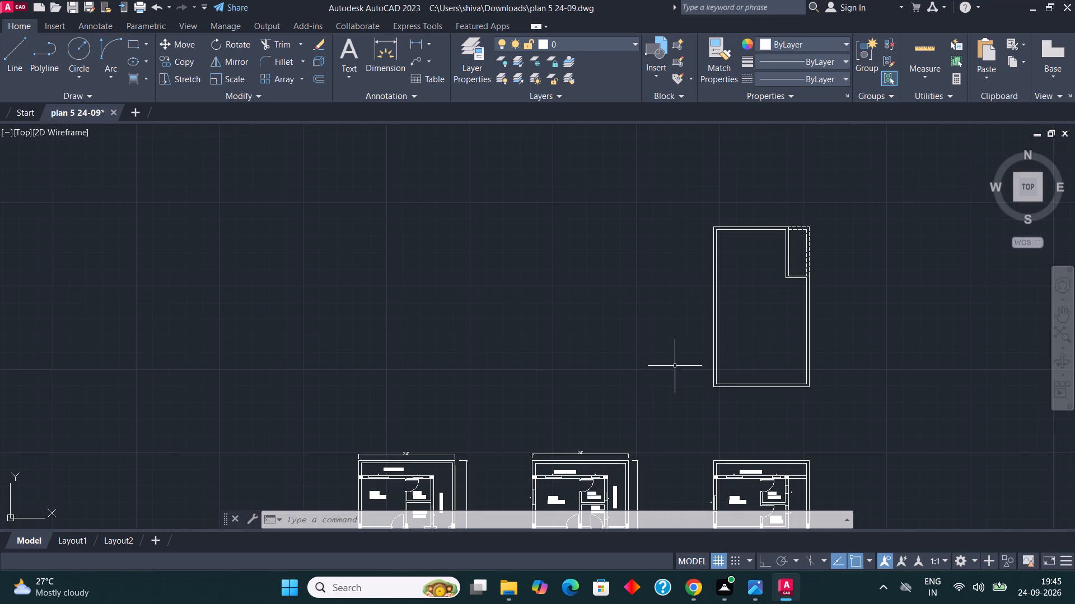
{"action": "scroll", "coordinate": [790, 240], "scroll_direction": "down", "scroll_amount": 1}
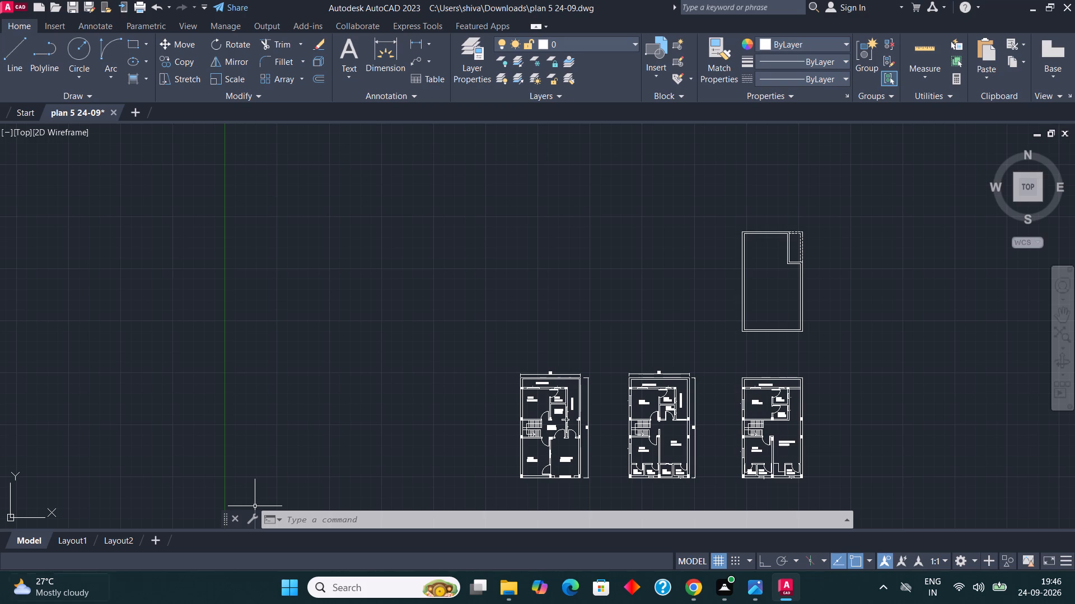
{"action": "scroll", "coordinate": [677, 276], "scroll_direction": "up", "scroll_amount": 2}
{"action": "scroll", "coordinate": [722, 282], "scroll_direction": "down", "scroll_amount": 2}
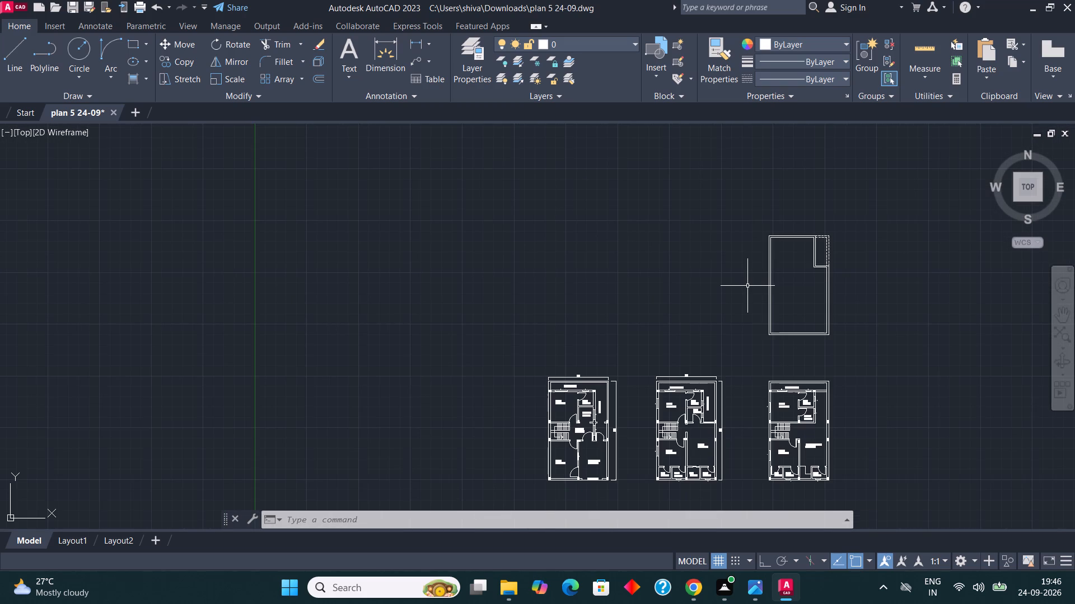
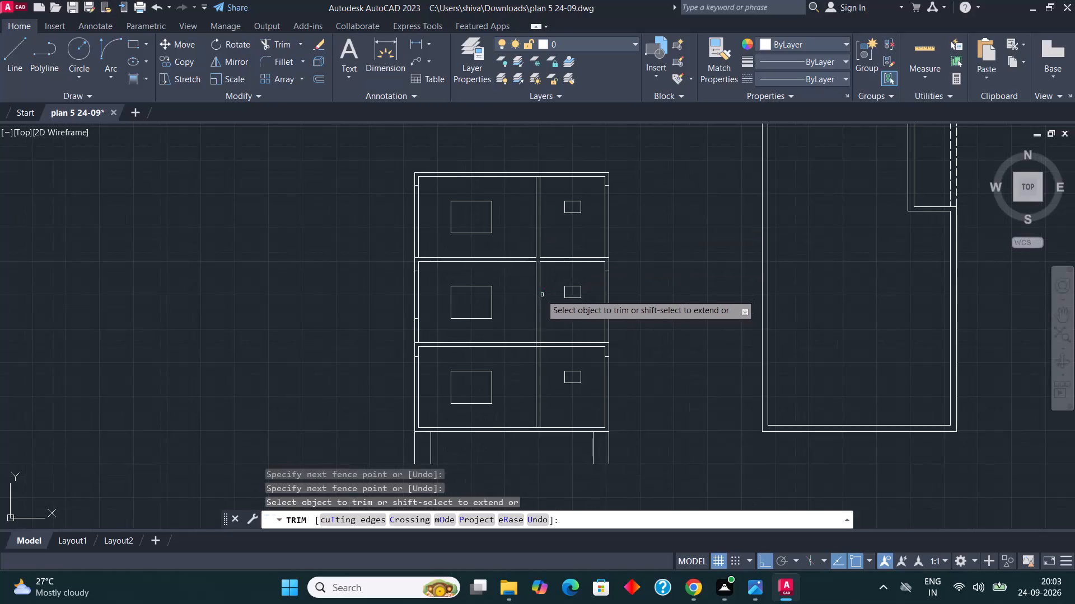
Trim the middle partition wall's two vertical lines where they cross the floor slabs in the three-storey section.
{"action": "scroll", "coordinate": [537, 262], "scroll_direction": "up", "scroll_amount": 2}
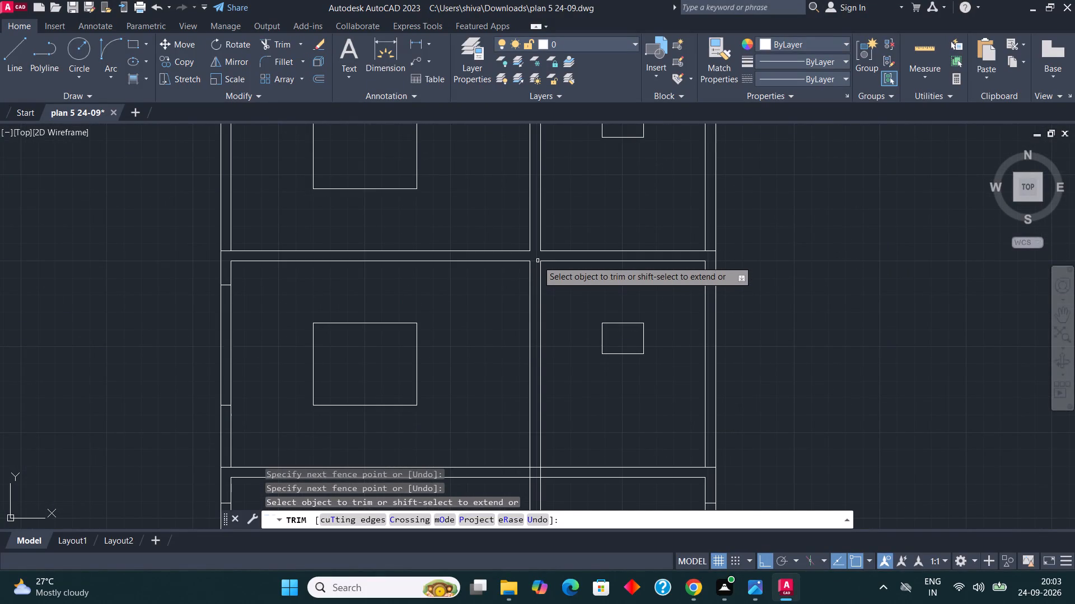
{"action": "left_click", "coordinate": [519, 261], "text": "shift"}
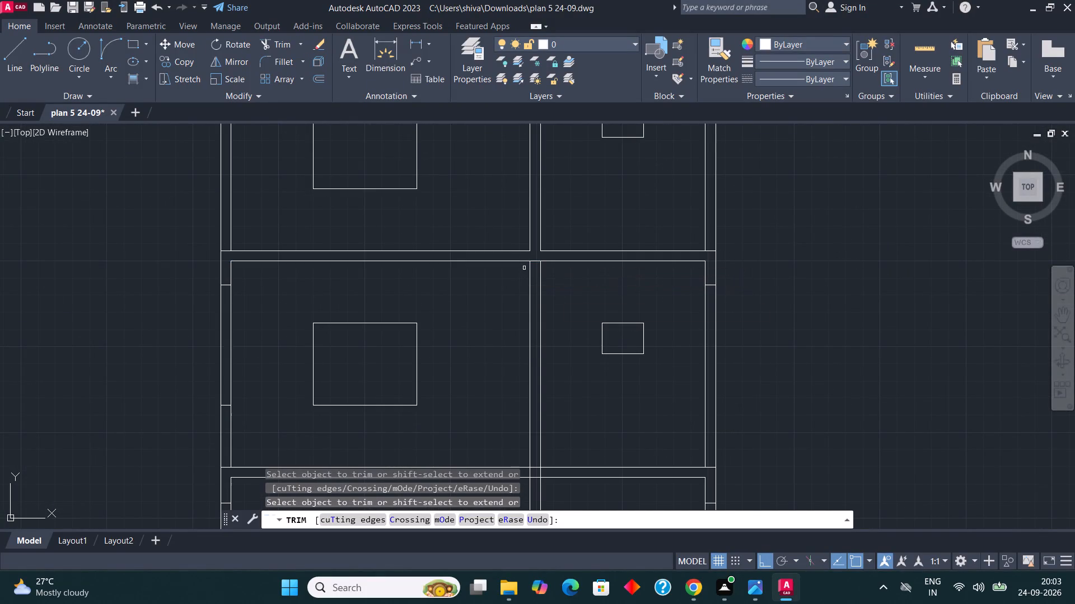
{"action": "scroll", "coordinate": [576, 247], "scroll_direction": "down", "scroll_amount": 2}
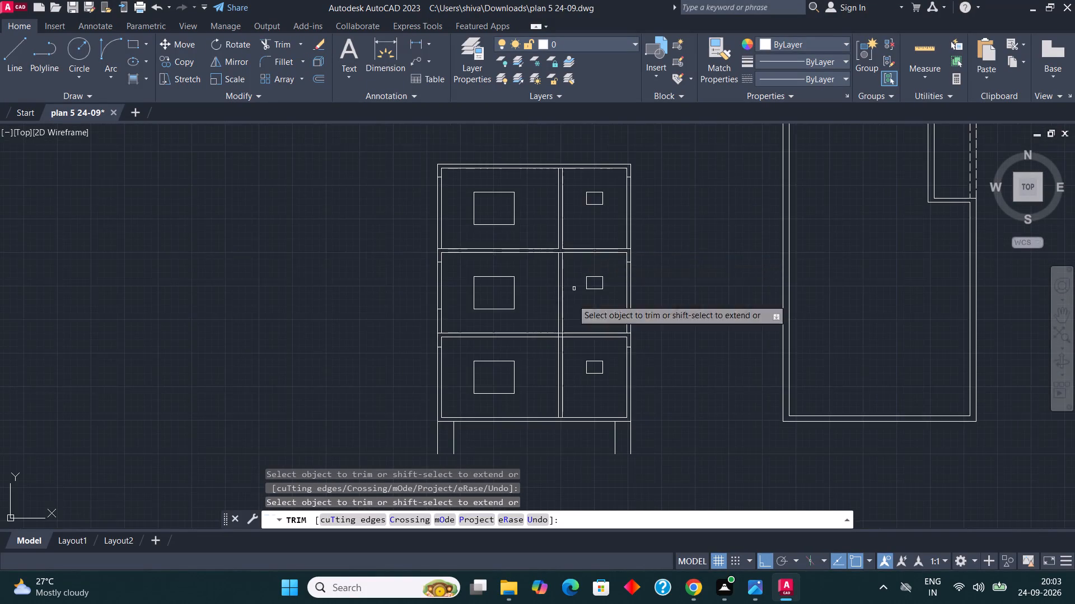
{"action": "scroll", "coordinate": [572, 352], "scroll_direction": "up", "scroll_amount": 3}
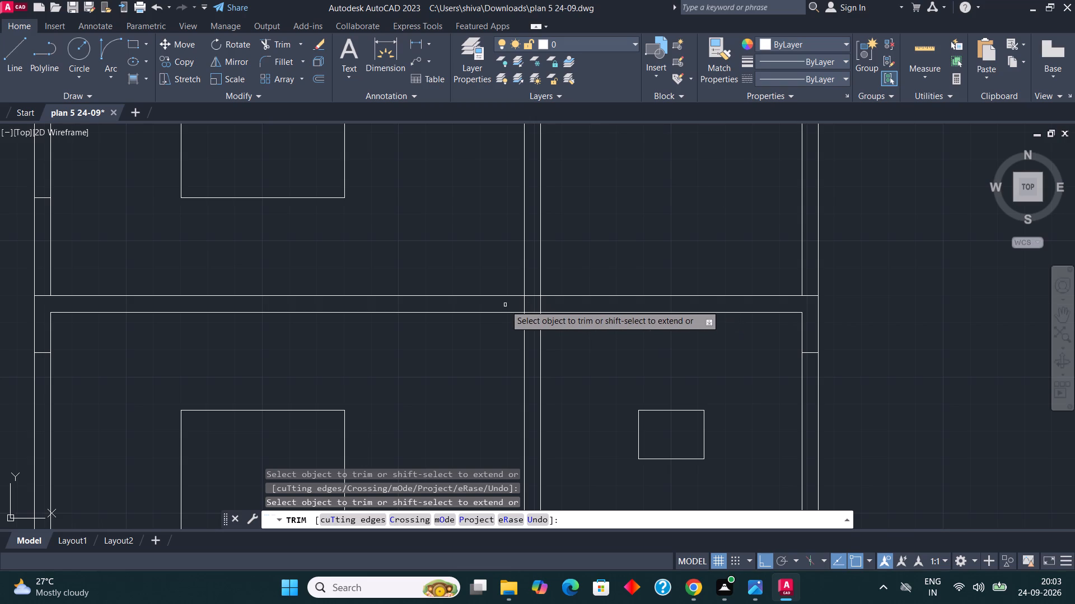
{"action": "scroll", "coordinate": [535, 297], "scroll_direction": "up", "scroll_amount": 2}
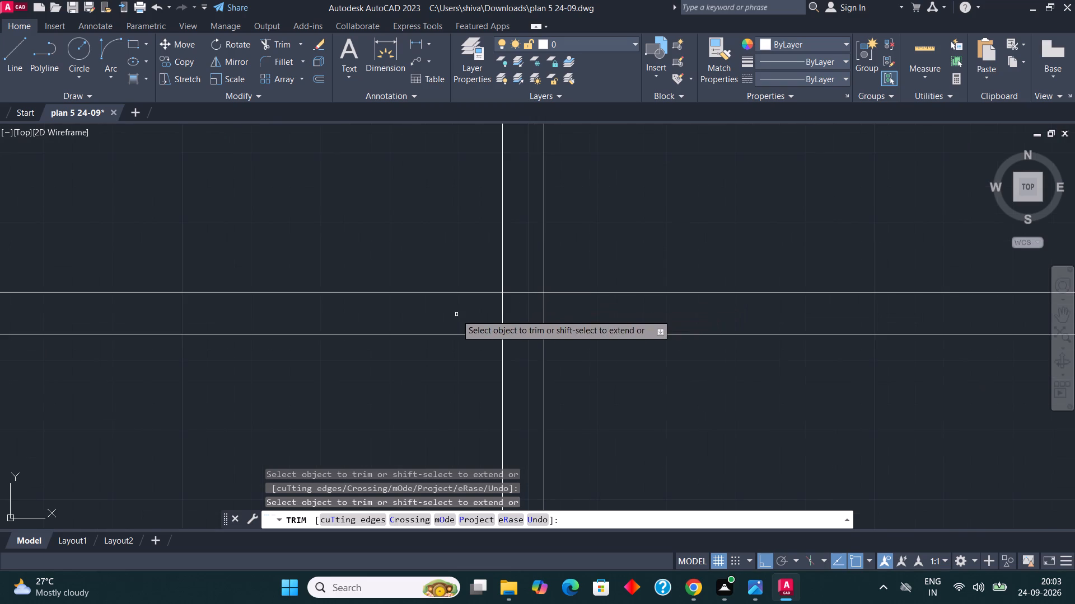
{"action": "left_click", "coordinate": [456, 314]}
{"action": "left_click", "coordinate": [590, 315]}
{"action": "scroll", "coordinate": [558, 305], "scroll_direction": "down", "scroll_amount": 5}
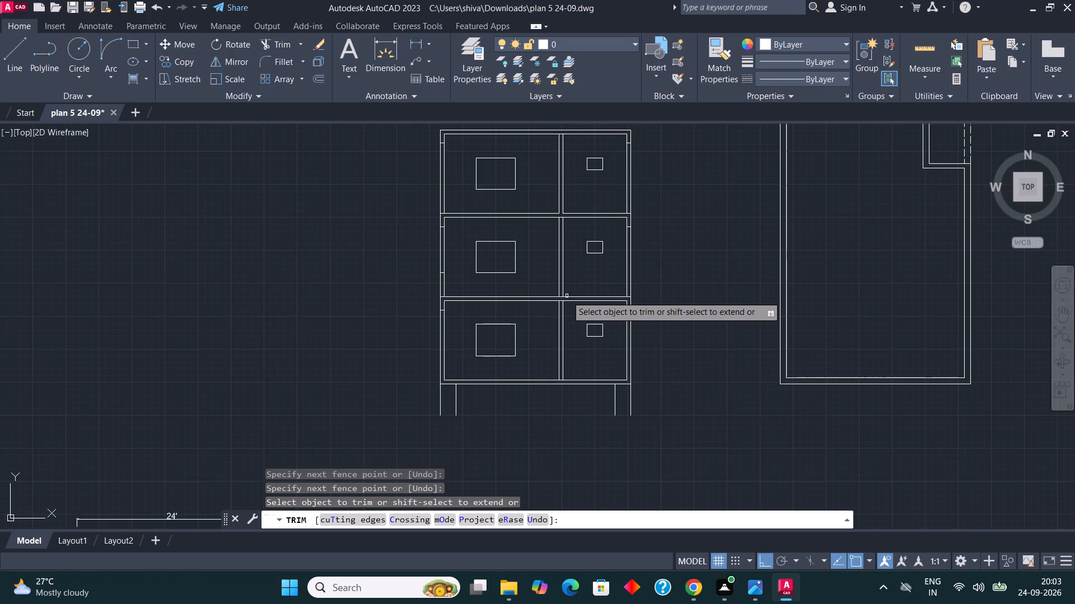
{"action": "scroll", "coordinate": [538, 394], "scroll_direction": "up", "scroll_amount": 2}
{"action": "scroll", "coordinate": [583, 367], "scroll_direction": "up", "scroll_amount": 1}
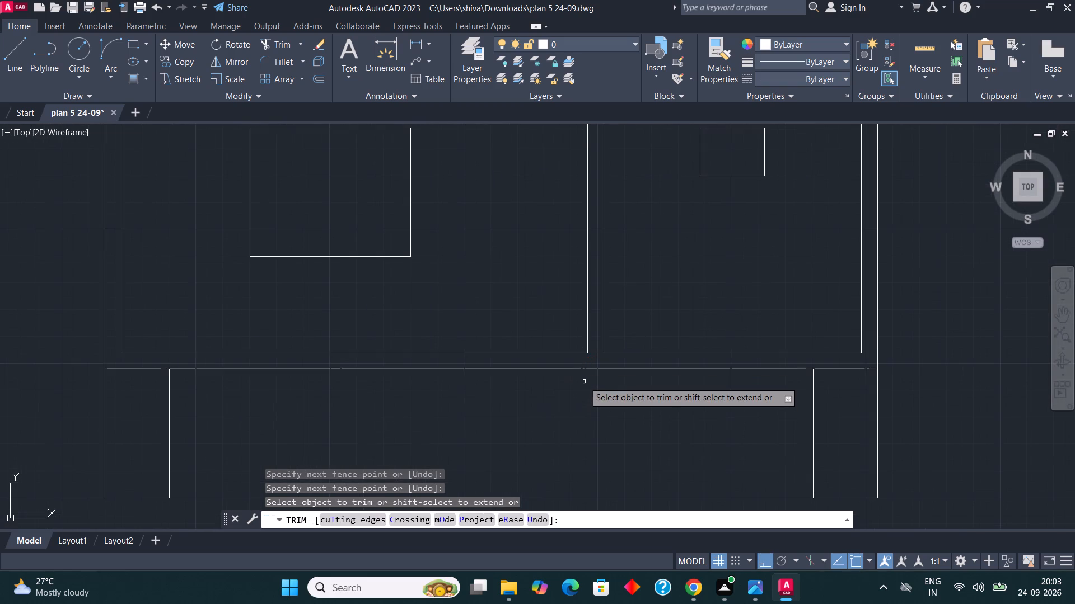
{"action": "key", "text": "Escape"}
{"action": "key", "text": "Escape"}
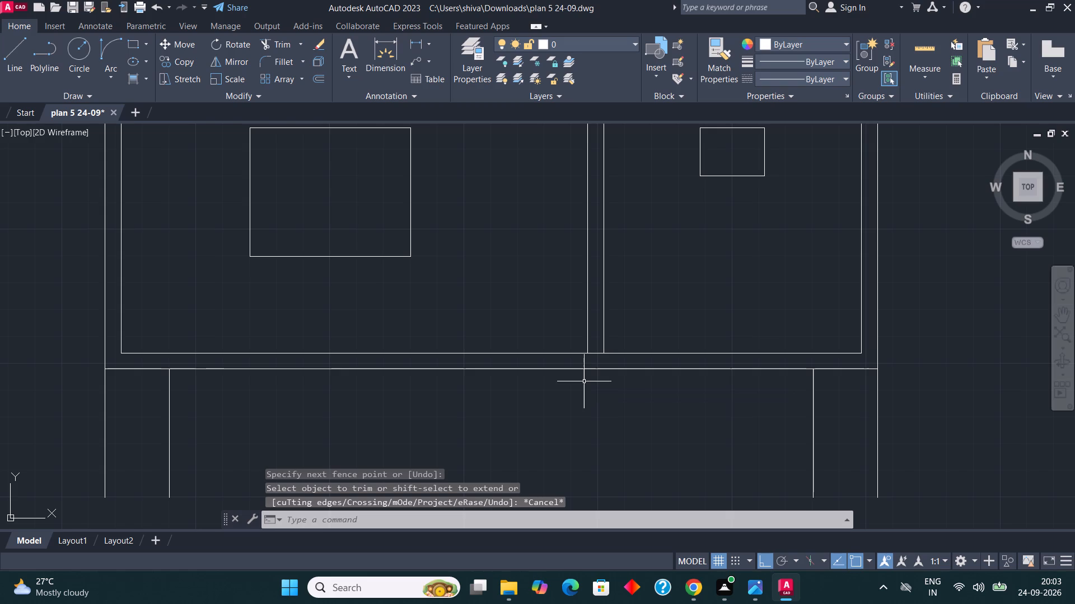
Draw a vertical line below the middle partition wall, from inside the lowest slab down level with the outer column bottoms.
{"action": "key", "text": "l"}
{"action": "key", "text": "Return"}
{"action": "scroll", "coordinate": [602, 362], "scroll_direction": "up", "scroll_amount": 1}
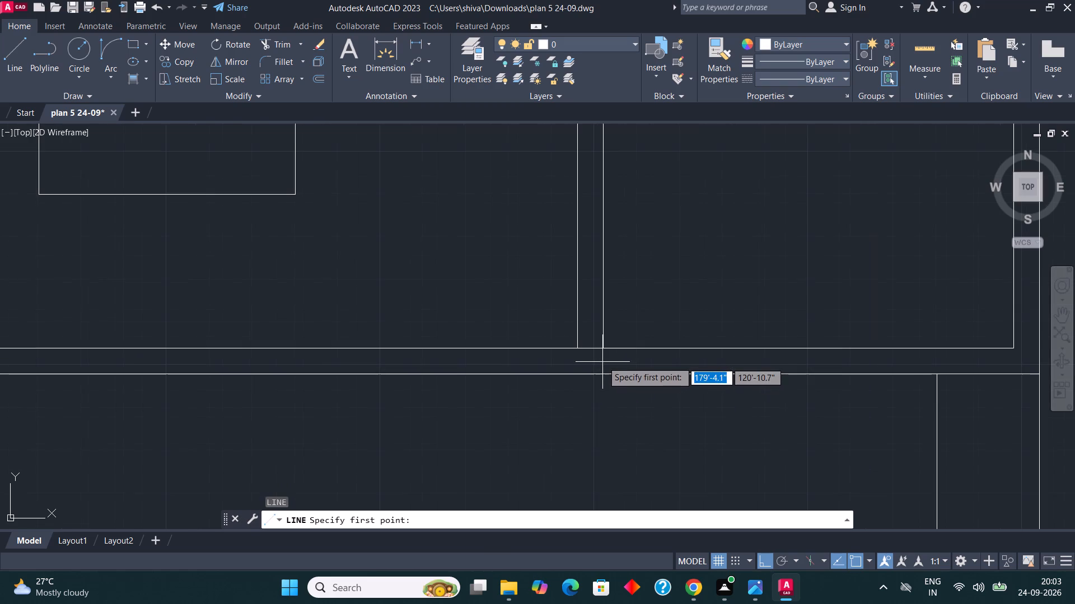
{"action": "left_click", "coordinate": [626, 340]}
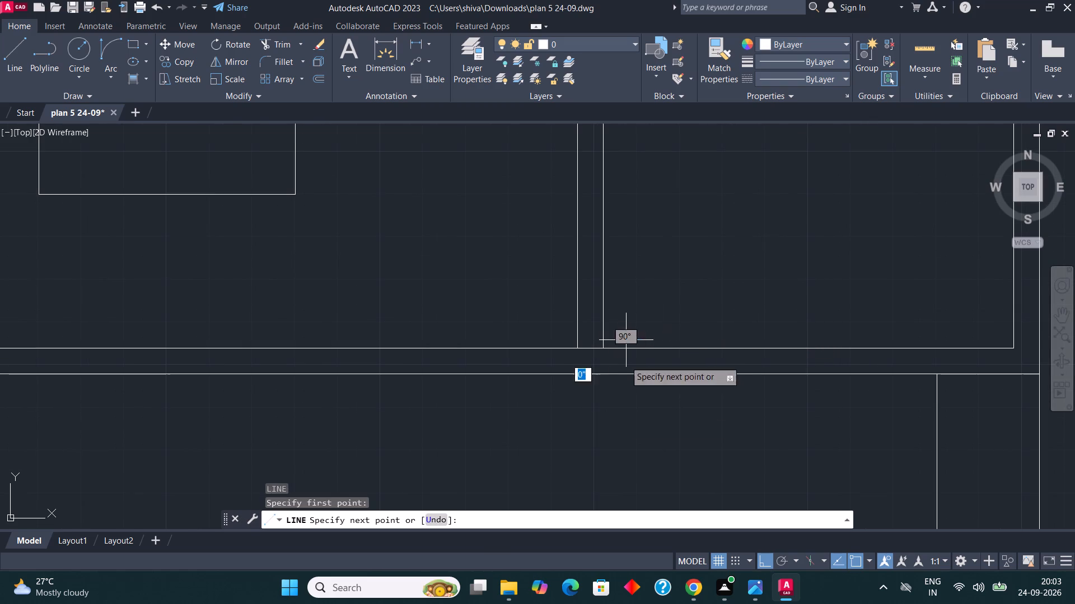
{"action": "scroll", "coordinate": [635, 417], "scroll_direction": "down", "scroll_amount": 3}
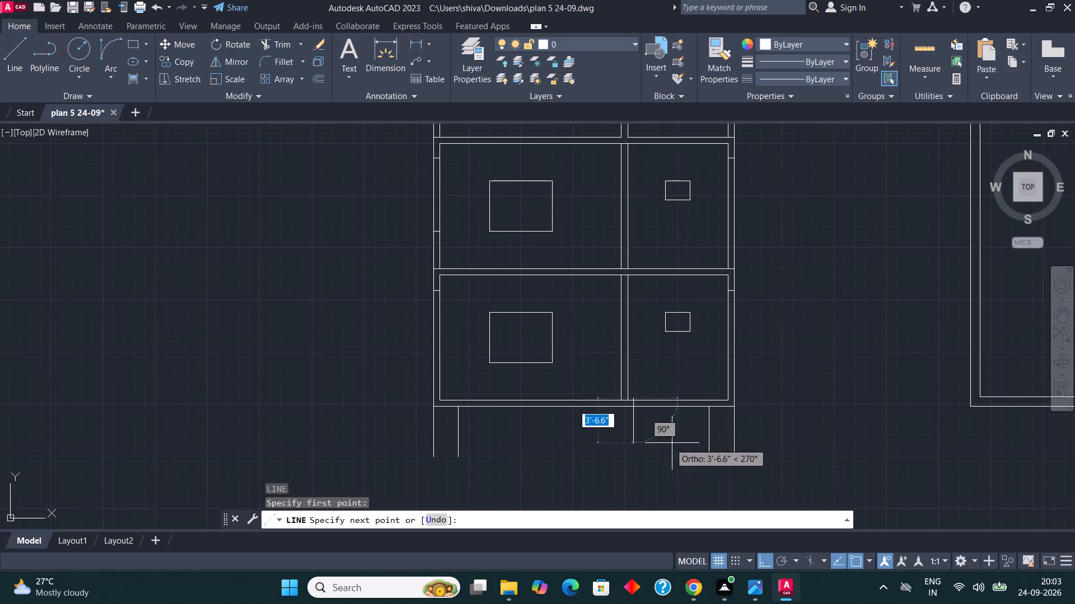
{"action": "left_click", "coordinate": [637, 455]}
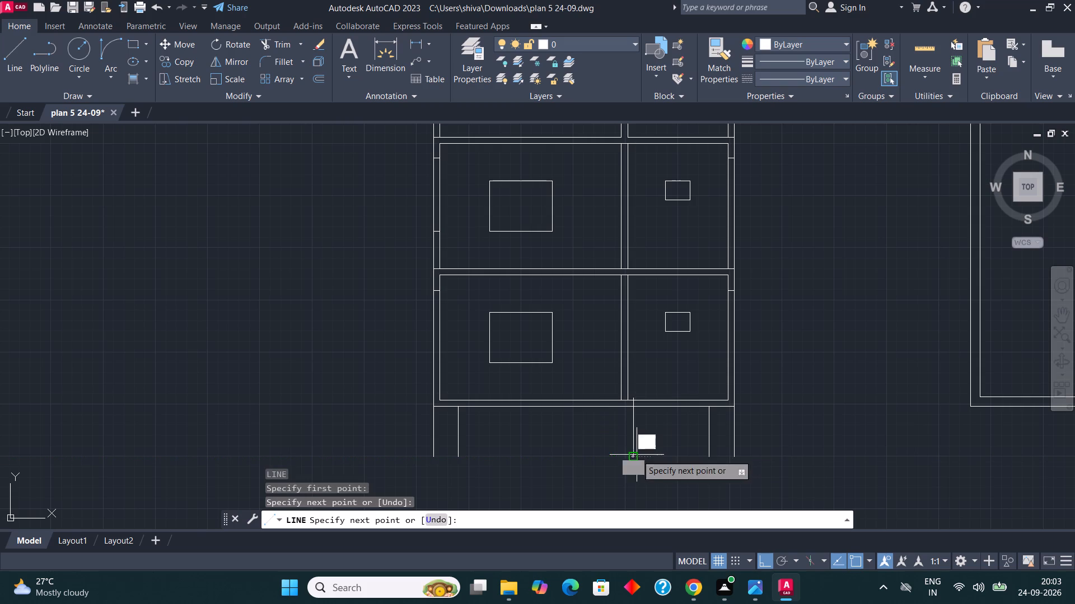
{"action": "key", "text": "Escape"}
Offset the new vertical line 2' to the left to form the middle column's second side.
{"action": "scroll", "coordinate": [633, 427], "scroll_direction": "up", "scroll_amount": 2}
{"action": "left_click", "coordinate": [651, 421]}
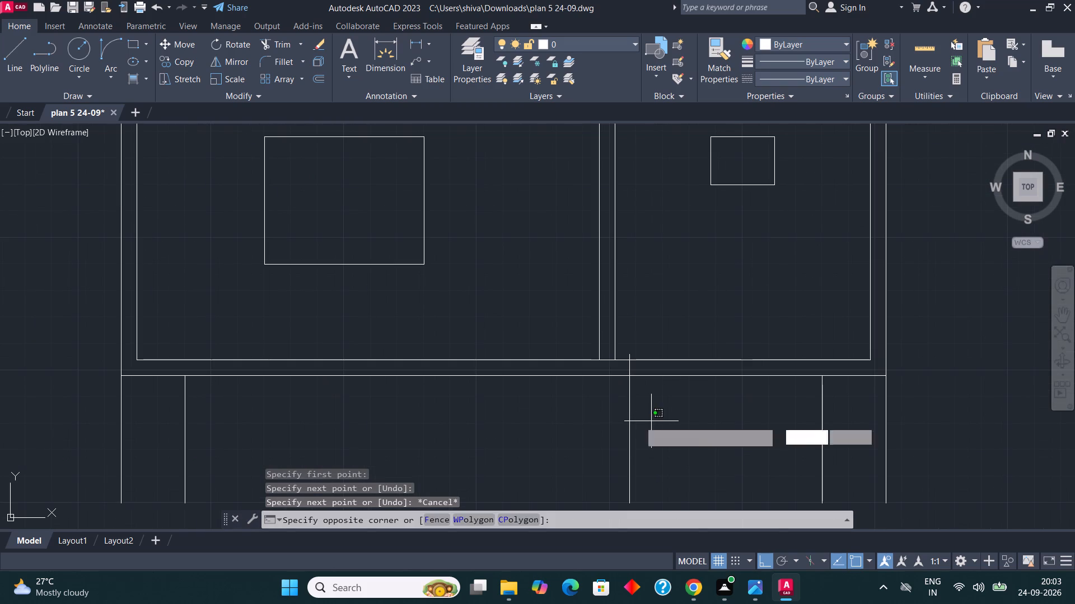
{"action": "left_click", "coordinate": [600, 424]}
{"action": "left_click", "coordinate": [320, 85]}
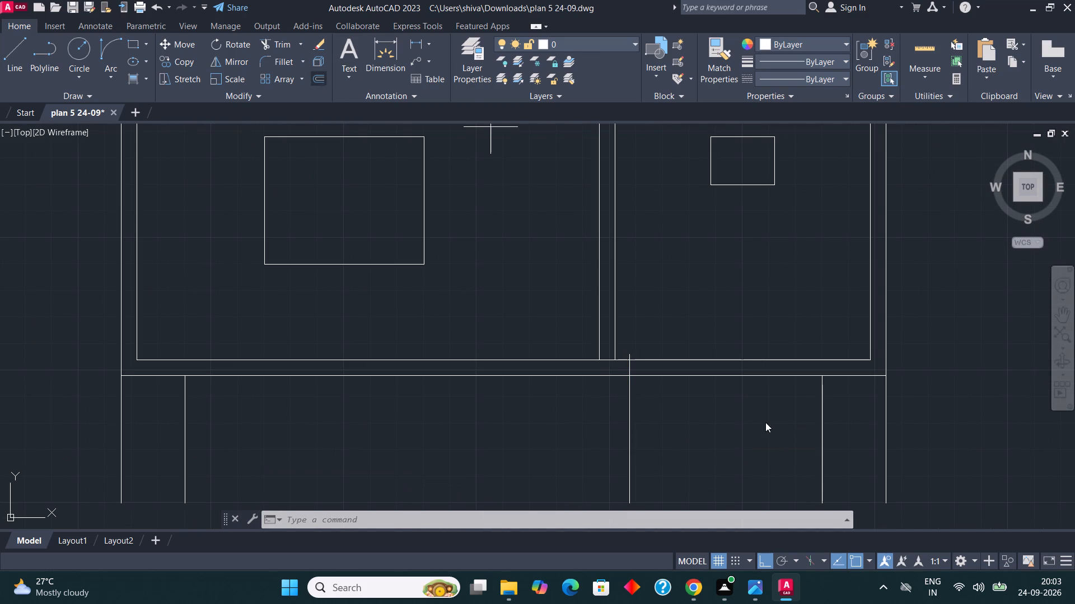
{"action": "type", "text": "2'"}
{"action": "key", "text": "Return"}
{"action": "left_click", "coordinate": [596, 421]}
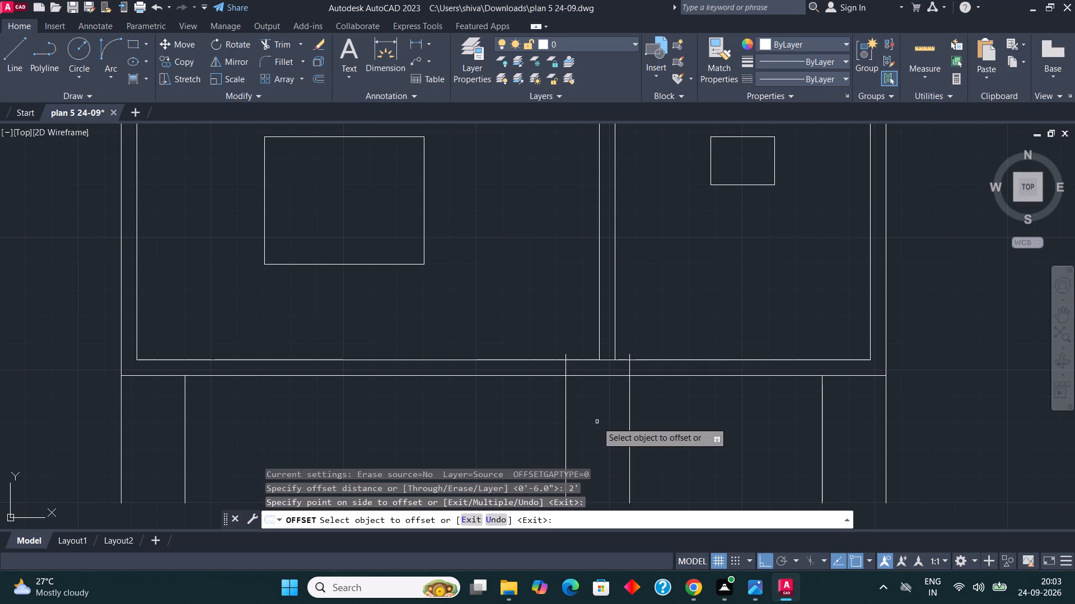
{"action": "key", "text": "Escape"}
{"action": "key", "text": "Escape"}
Move both middle column lines about 4.4" to the right so they sit roughly centred under the partition wall.
{"action": "left_click", "coordinate": [668, 449]}
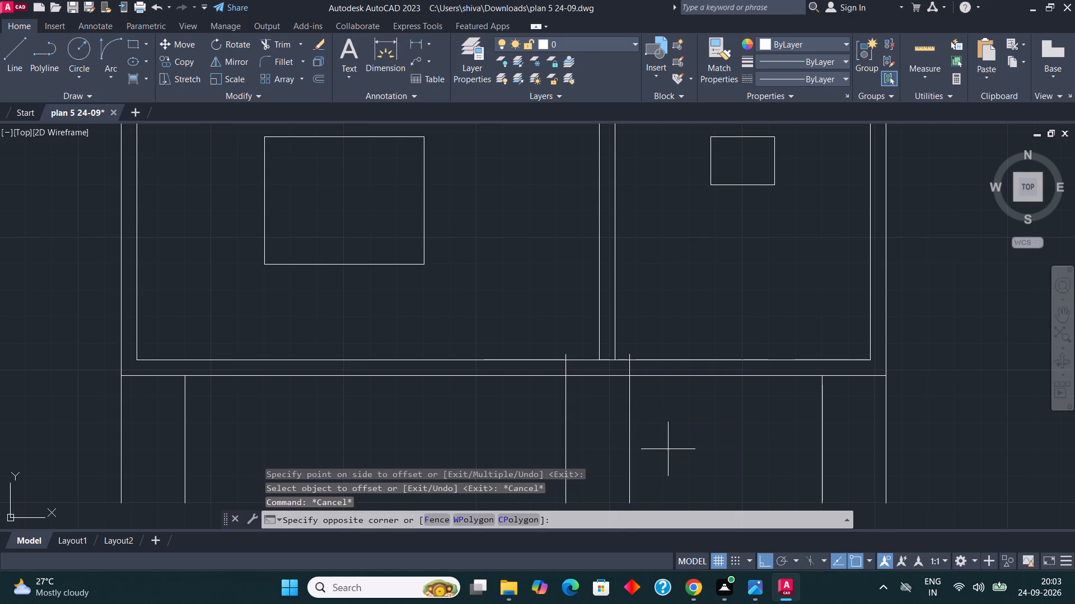
{"action": "left_click", "coordinate": [543, 419]}
{"action": "key", "text": "m"}
{"action": "key", "text": "Return"}
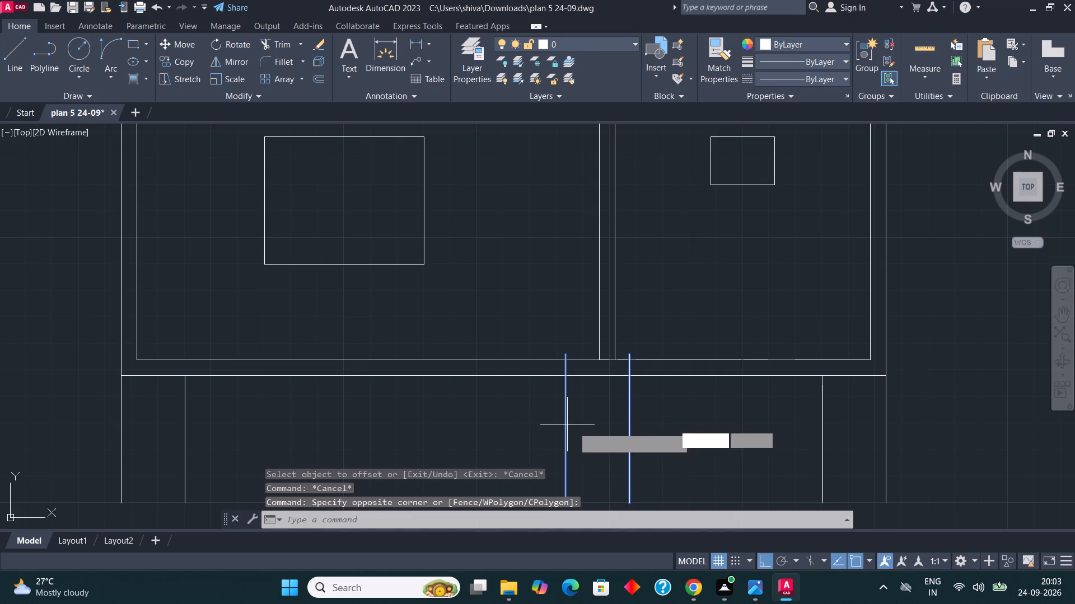
{"action": "left_click", "coordinate": [578, 443]}
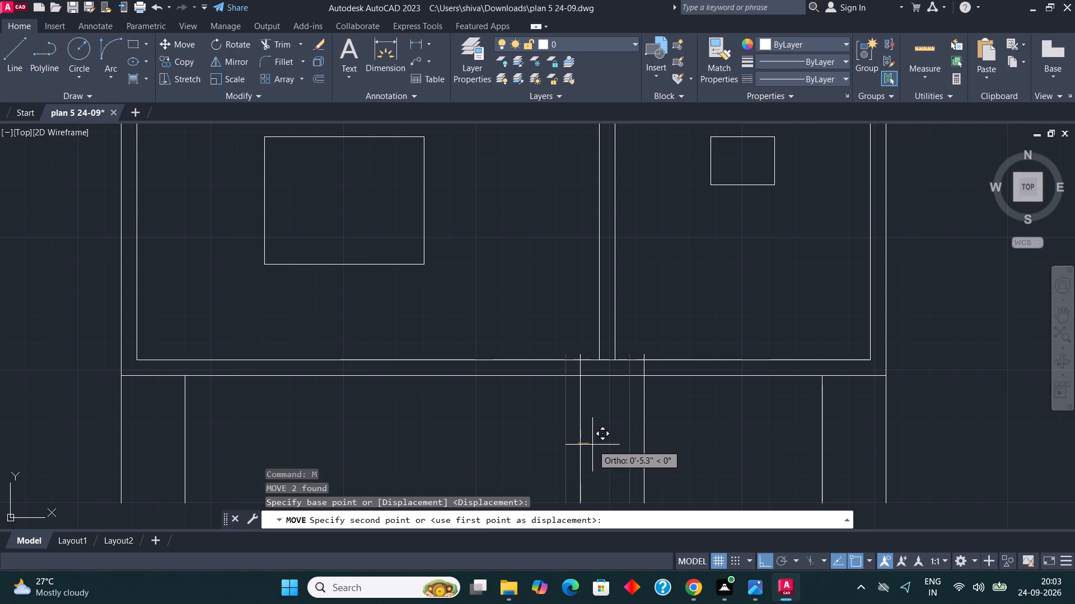
{"action": "scroll", "coordinate": [590, 443], "scroll_direction": "down", "scroll_amount": 1}
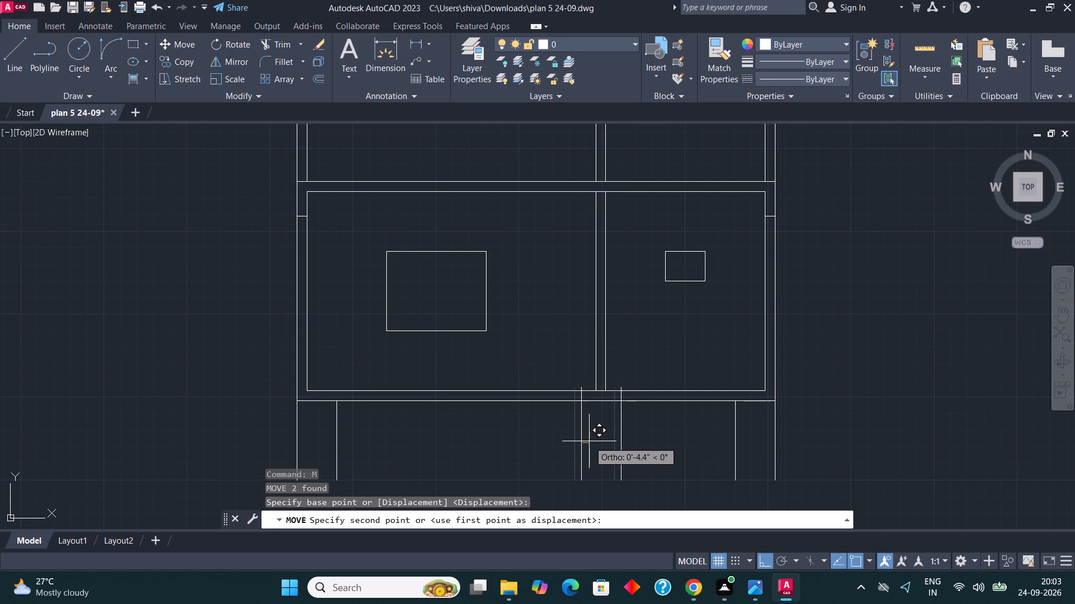
{"action": "left_click", "coordinate": [589, 441]}
{"action": "key", "text": "Escape"}
{"action": "scroll", "coordinate": [599, 409], "scroll_direction": "up", "scroll_amount": 3}
{"action": "key", "text": "Escape"}
{"action": "key", "text": "Escape"}
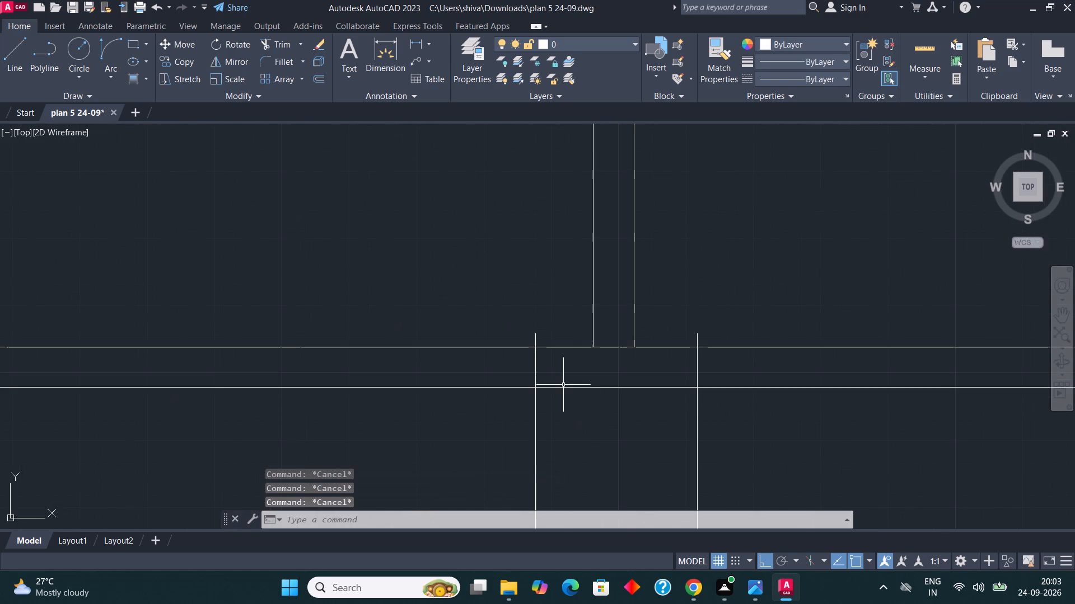
Trim the tops of both middle column lines back to the underside of the lowest slab.
{"action": "type", "text": "TR"}
{"action": "key", "text": "Return"}
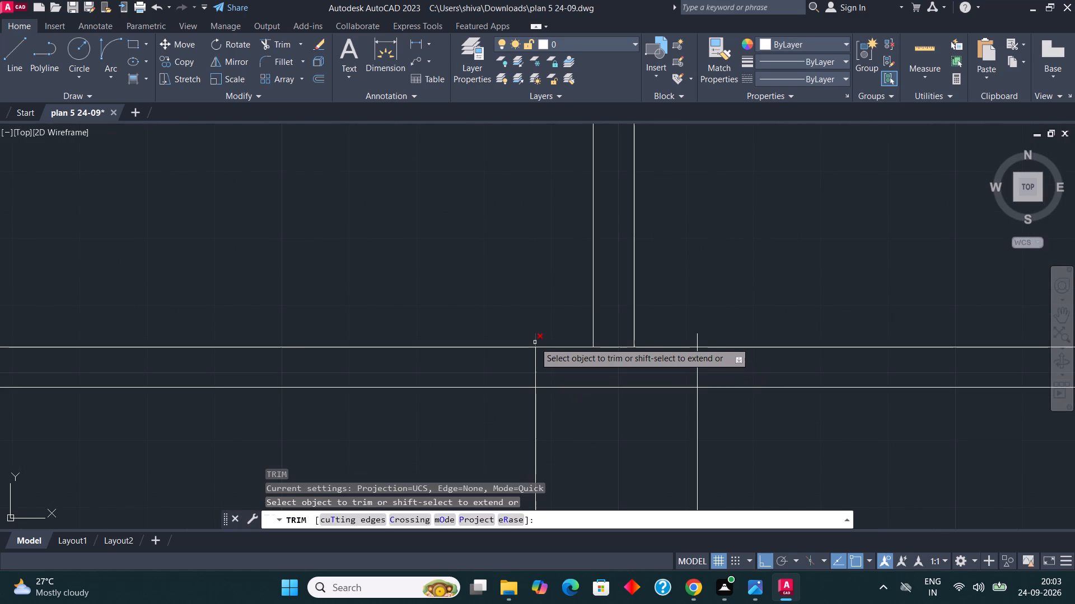
{"action": "left_click", "coordinate": [535, 342]}
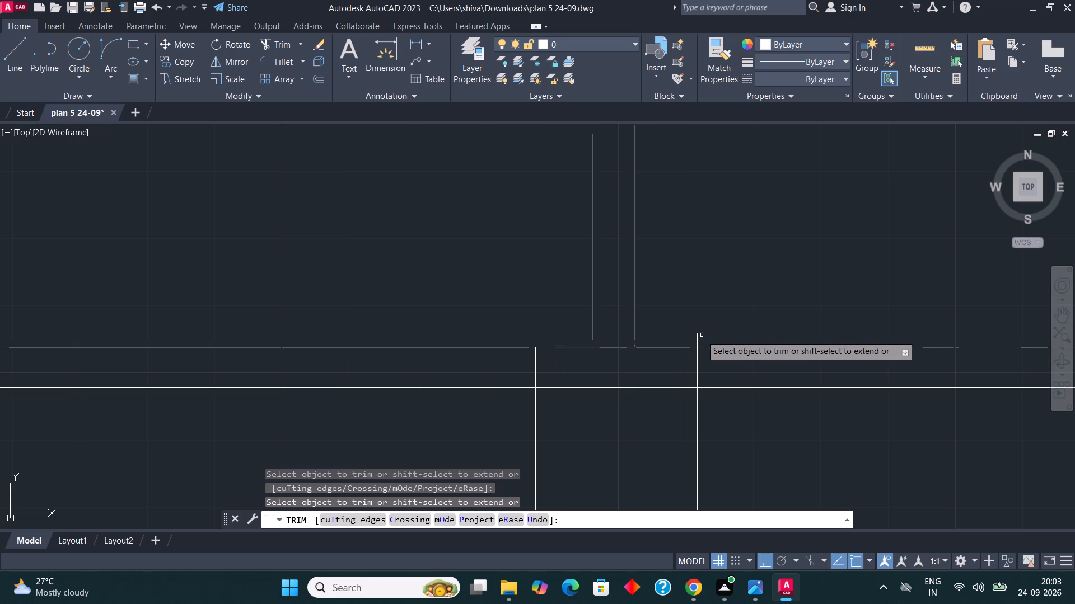
{"action": "left_click", "coordinate": [695, 335]}
{"action": "left_click", "coordinate": [521, 371]}
{"action": "left_click", "coordinate": [553, 371]}
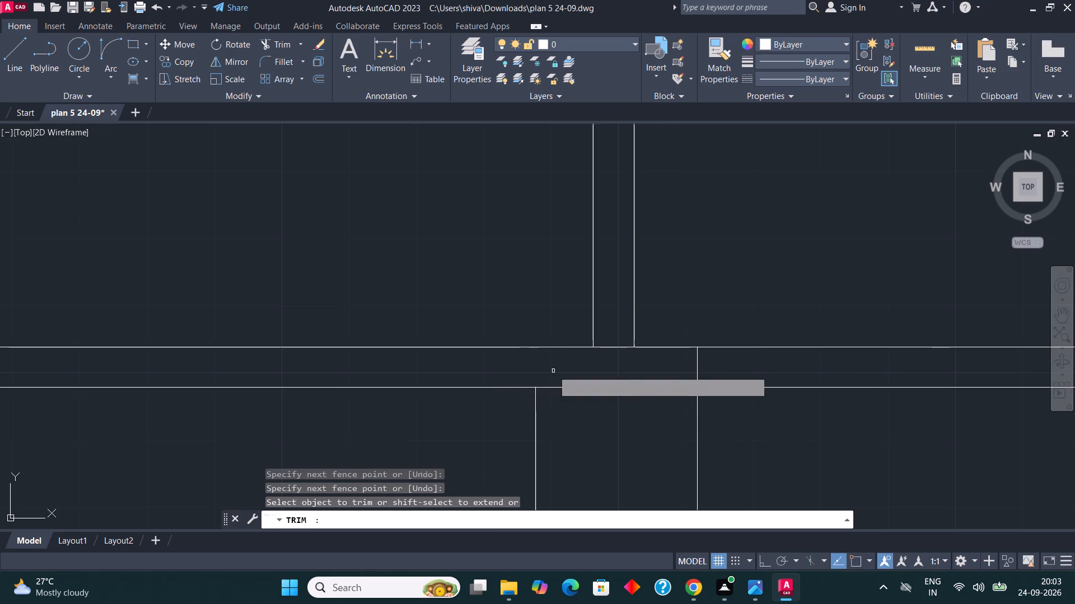
{"action": "left_click", "coordinate": [677, 372]}
{"action": "left_click", "coordinate": [713, 371]}
{"action": "scroll", "coordinate": [591, 445], "scroll_direction": "down", "scroll_amount": 2}
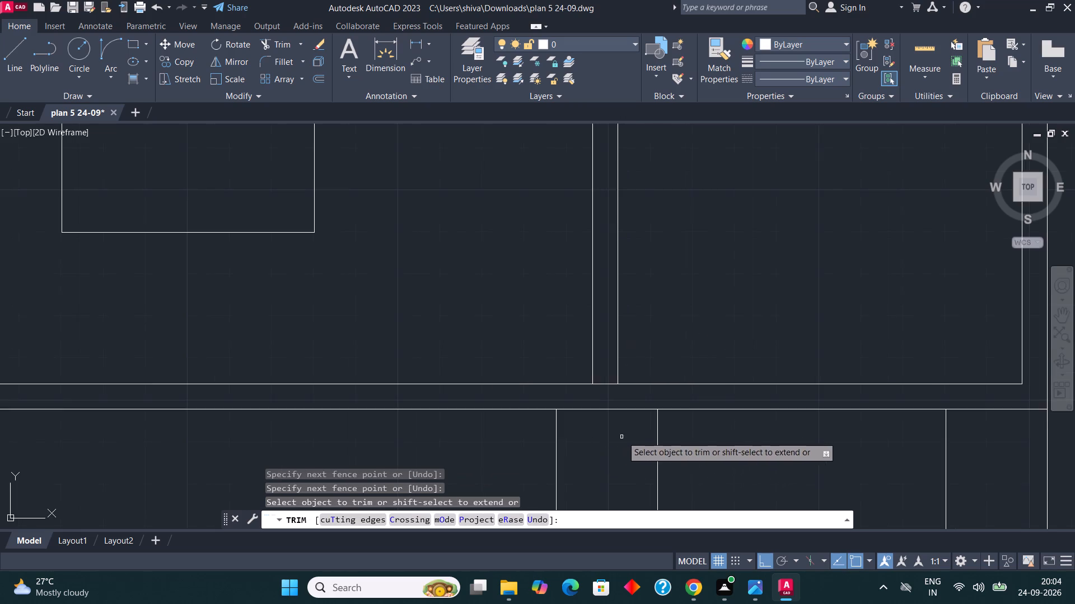
{"action": "scroll", "coordinate": [625, 435], "scroll_direction": "down", "scroll_amount": 1}
{"action": "scroll", "coordinate": [671, 403], "scroll_direction": "down", "scroll_amount": 2}
{"action": "scroll", "coordinate": [611, 464], "scroll_direction": "up", "scroll_amount": 1}
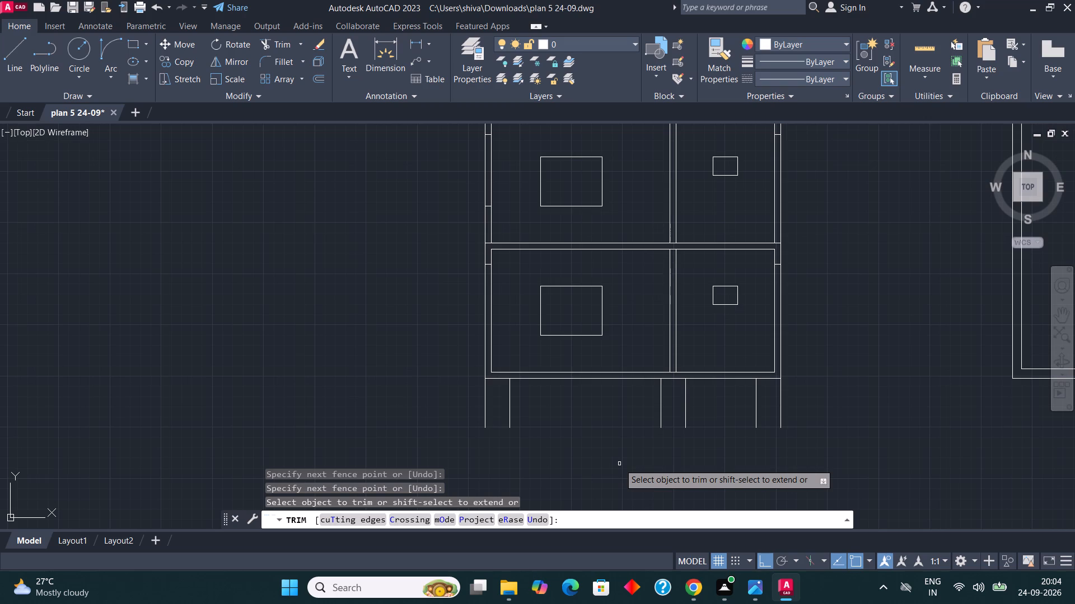
{"action": "key", "text": "Escape"}
{"action": "key", "text": "Escape"}
Draw a horizontal ground line about 27'-5" long from the left column's bottom outer corner, running past the right column.
{"action": "key", "text": "l"}
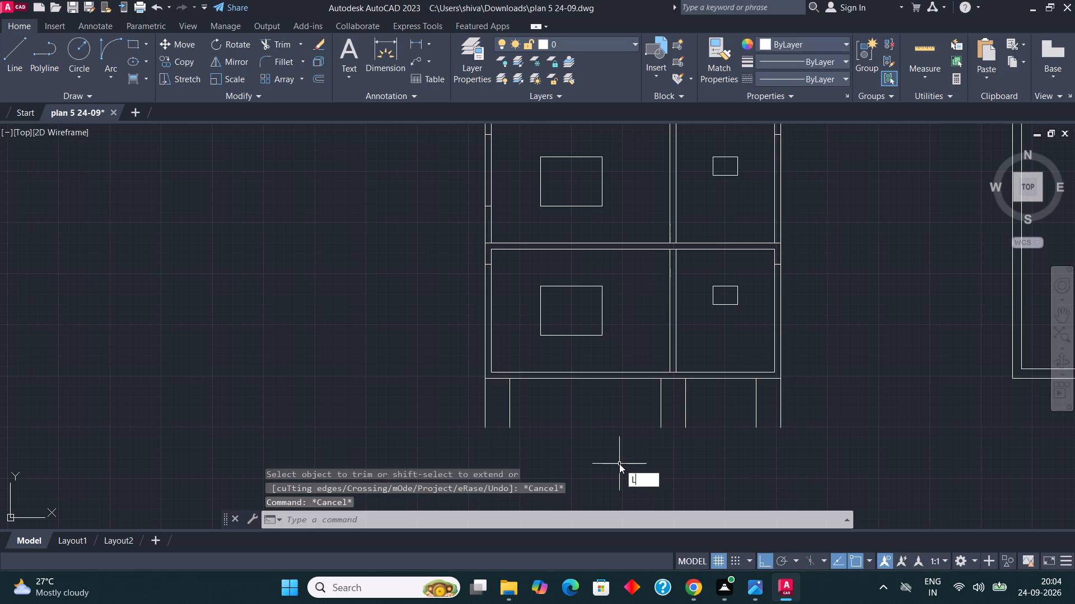
{"action": "key", "text": "Return"}
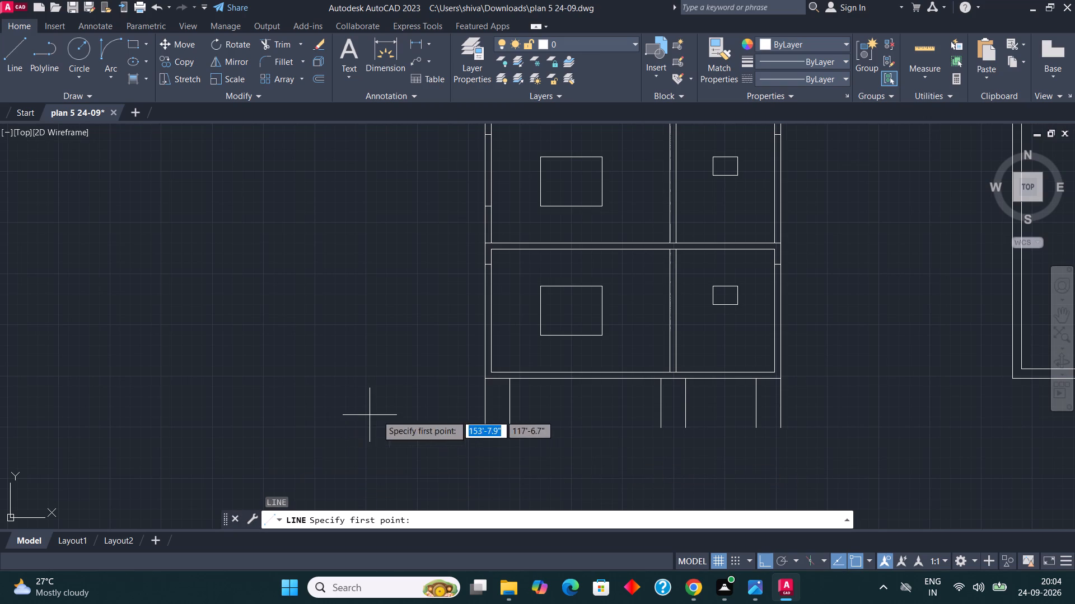
{"action": "left_click", "coordinate": [483, 426]}
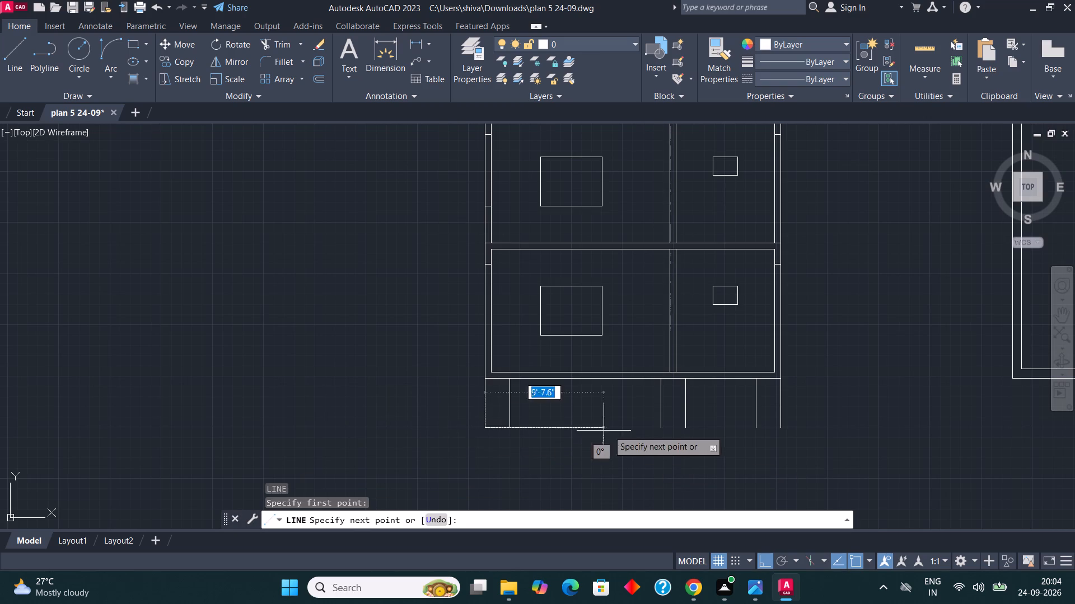
{"action": "scroll", "coordinate": [820, 438], "scroll_direction": "up", "scroll_amount": 2}
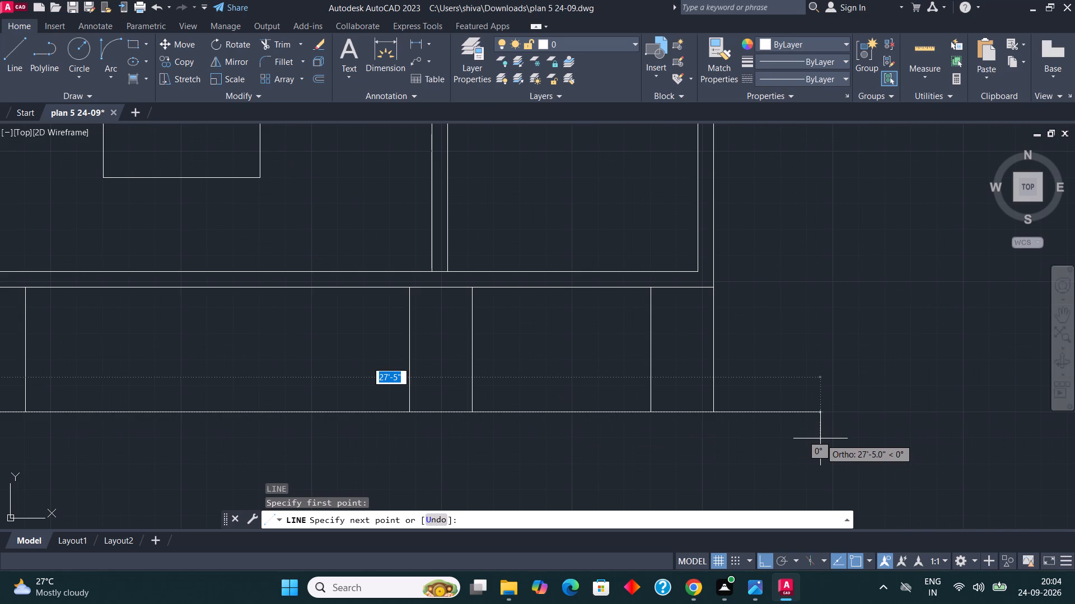
{"action": "left_click", "coordinate": [820, 438]}
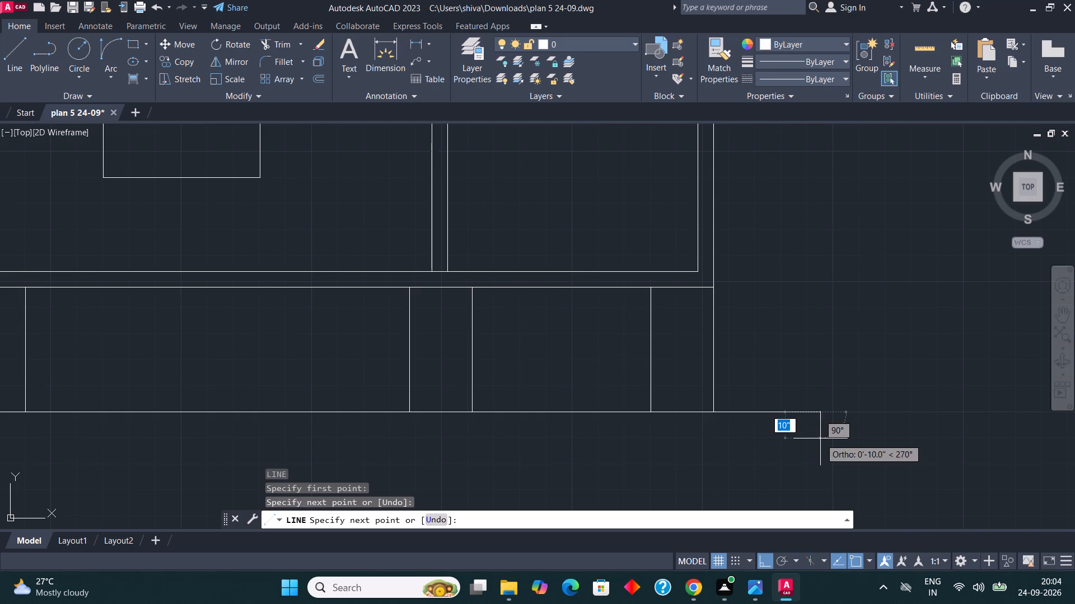
{"action": "key", "text": "Escape"}
{"action": "key", "text": "Escape"}
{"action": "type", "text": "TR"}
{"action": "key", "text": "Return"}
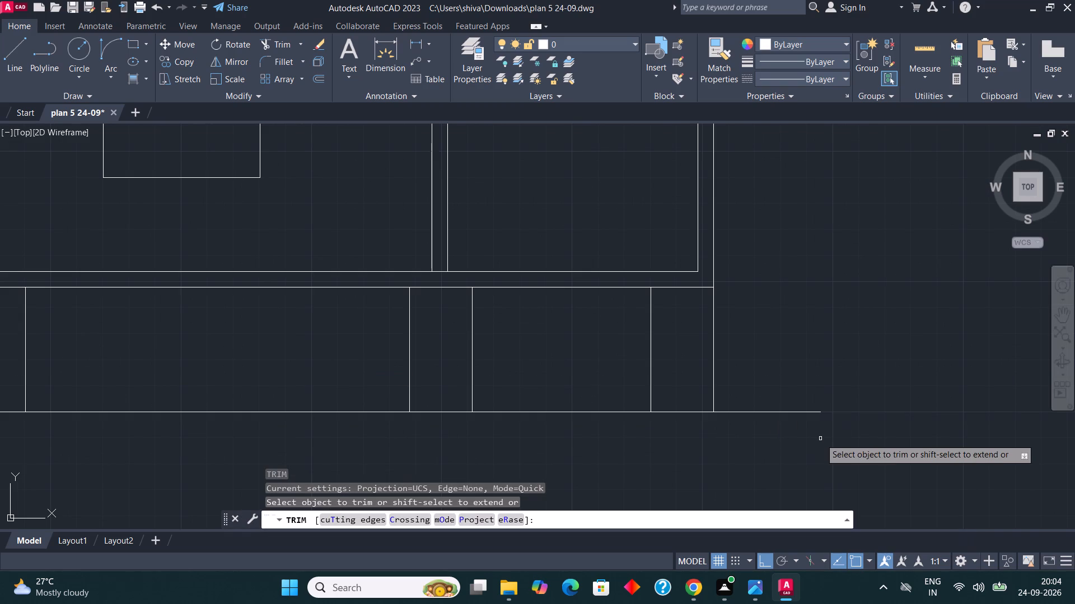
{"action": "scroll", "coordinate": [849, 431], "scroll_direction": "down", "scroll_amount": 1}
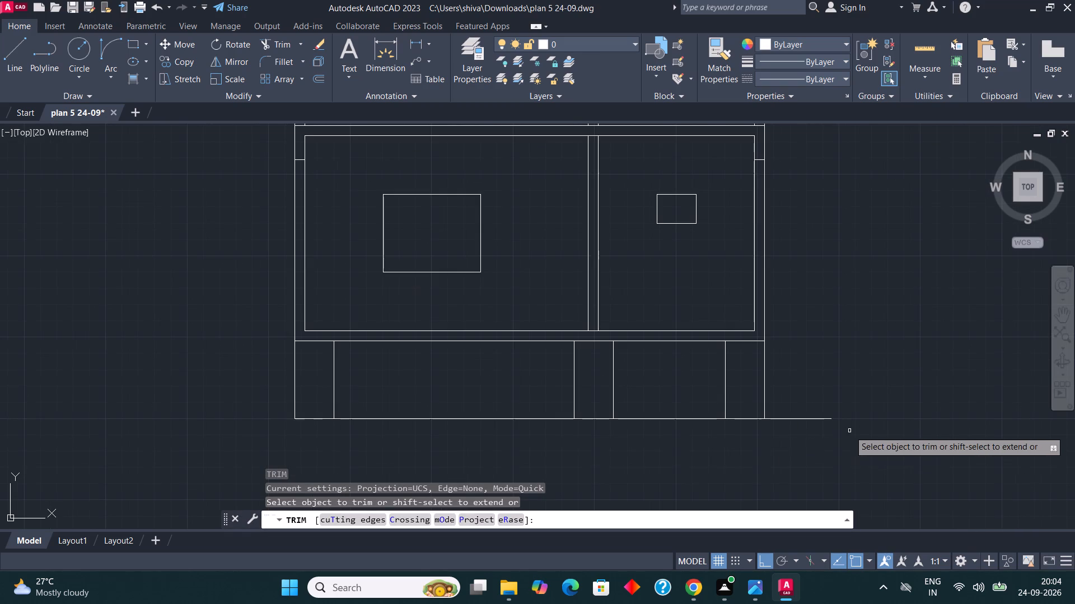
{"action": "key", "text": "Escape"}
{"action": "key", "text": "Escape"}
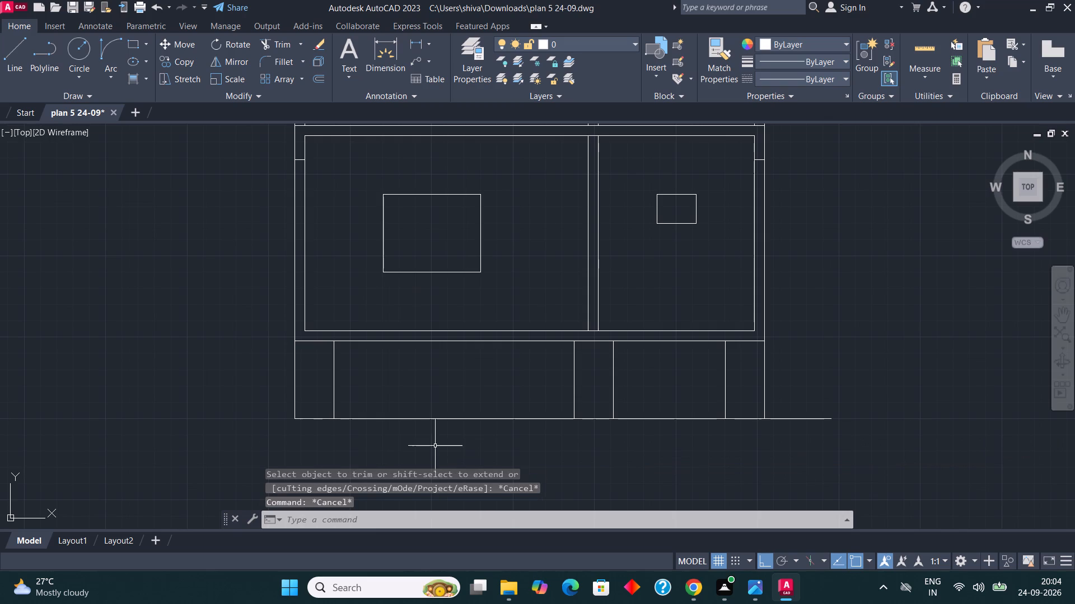
Stretch the ground line's left end outward so it runs past the left column's outer side.
{"action": "scroll", "coordinate": [321, 414], "scroll_direction": "up", "scroll_amount": 1}
{"action": "scroll", "coordinate": [362, 437], "scroll_direction": "down", "scroll_amount": 1}
{"action": "scroll", "coordinate": [330, 442], "scroll_direction": "up", "scroll_amount": 1}
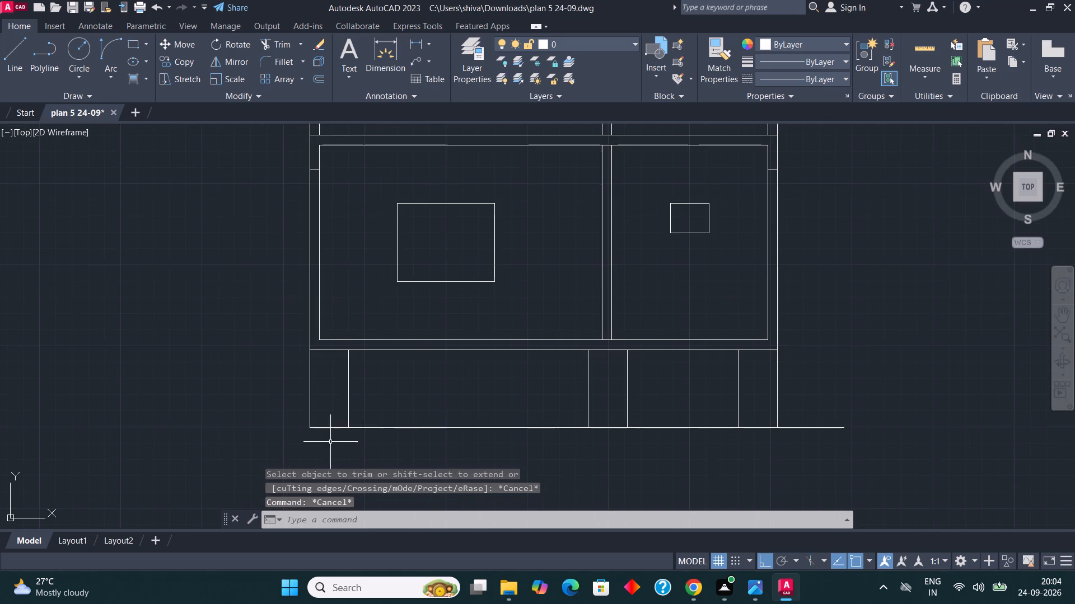
{"action": "scroll", "coordinate": [330, 442], "scroll_direction": "up", "scroll_amount": 1}
{"action": "left_click", "coordinate": [330, 442]}
{"action": "left_click", "coordinate": [312, 383]}
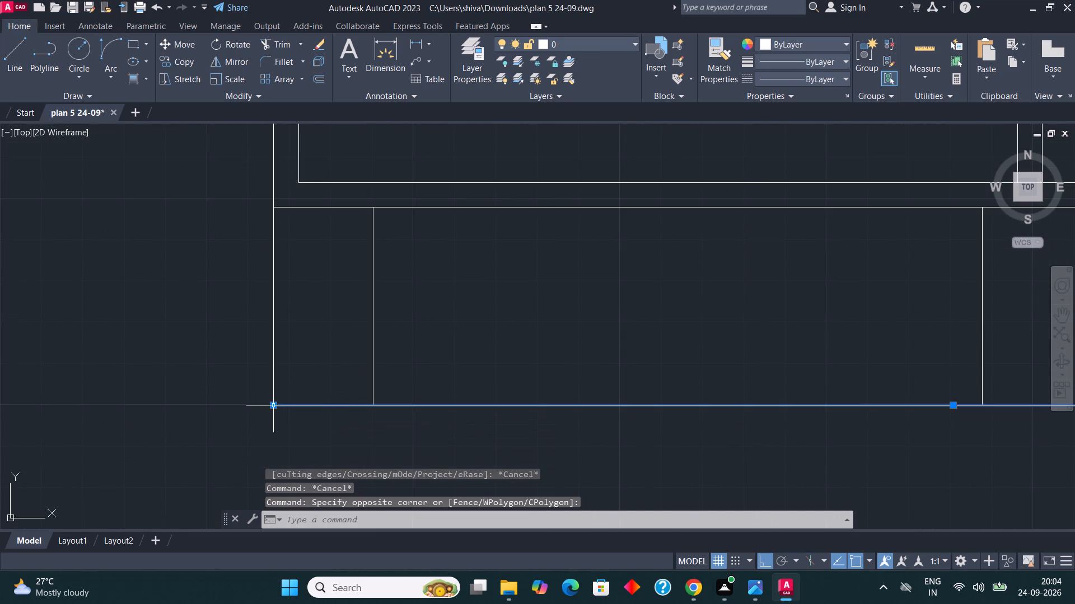
{"action": "left_click", "coordinate": [272, 405]}
{"action": "left_click", "coordinate": [193, 405]}
{"action": "scroll", "coordinate": [422, 374], "scroll_direction": "down", "scroll_amount": 2}
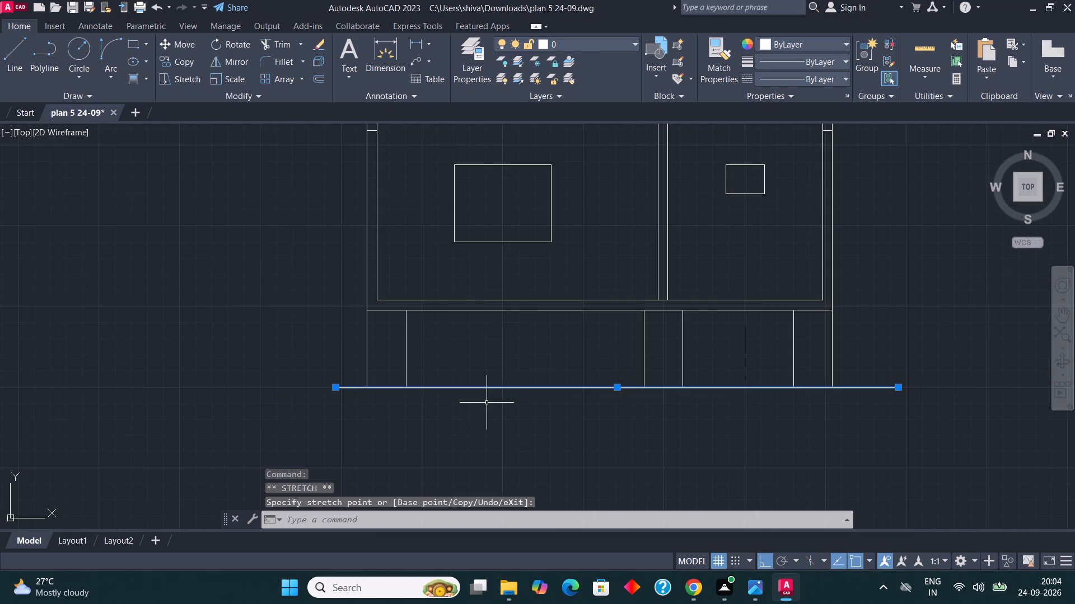
{"action": "key", "text": "Escape"}
{"action": "key", "text": "Escape"}
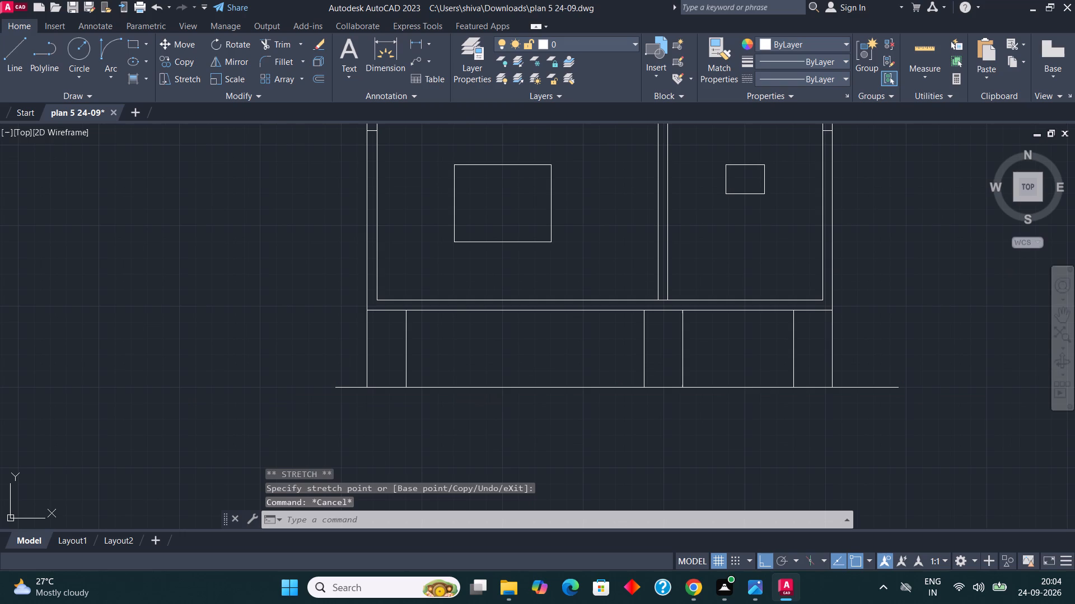
Draw a horizontal break-line segment about 11" long across the left column's outer side, just above the ground line.
{"action": "scroll", "coordinate": [590, 441], "scroll_direction": "down", "scroll_amount": 1}
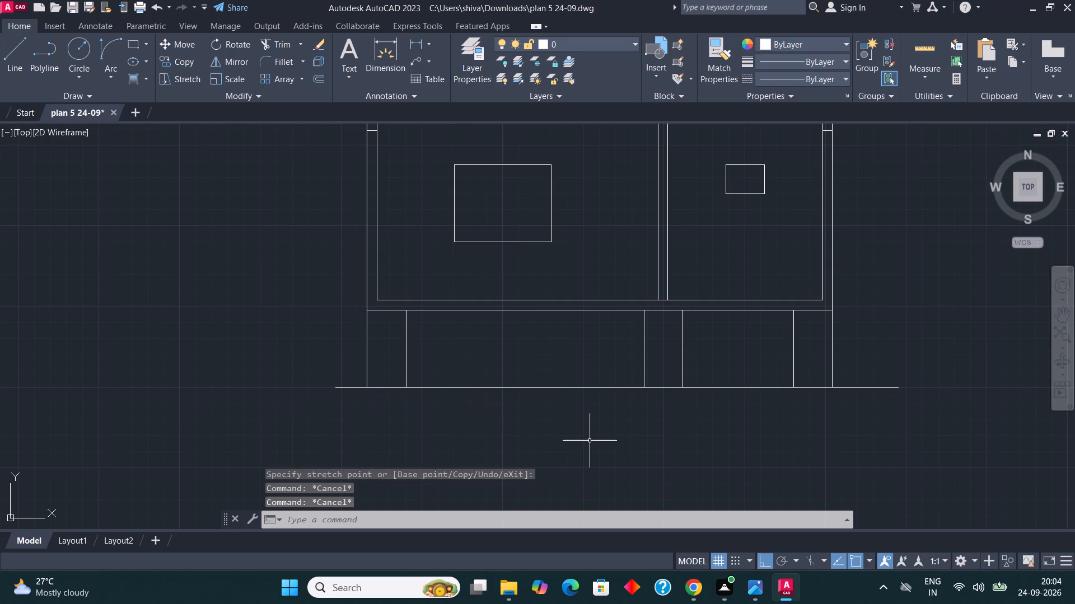
{"action": "scroll", "coordinate": [473, 417], "scroll_direction": "up", "scroll_amount": 1}
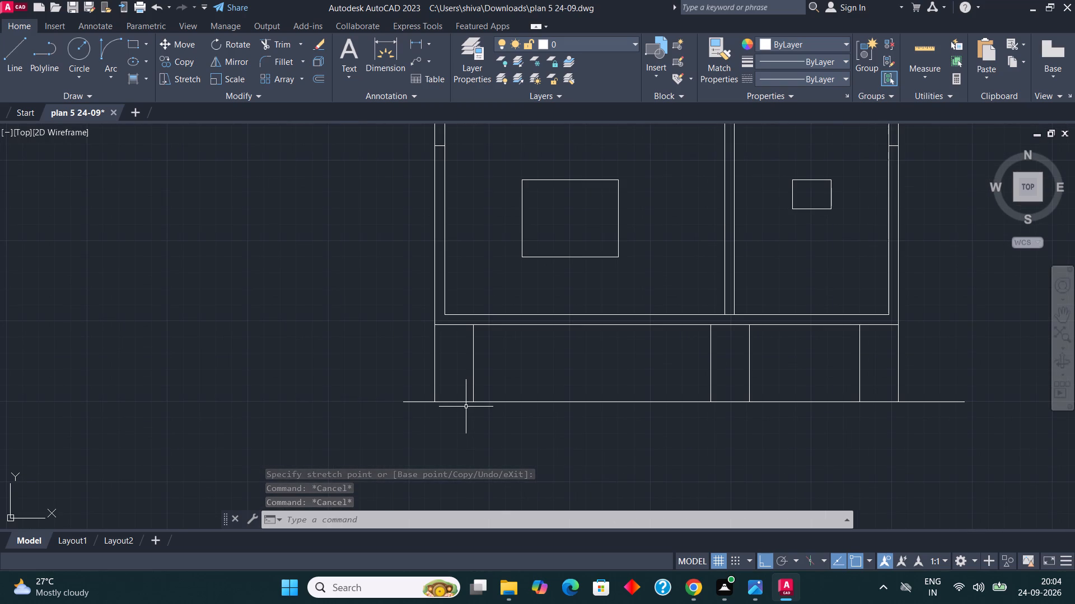
{"action": "scroll", "coordinate": [466, 407], "scroll_direction": "up", "scroll_amount": 1}
{"action": "scroll", "coordinate": [586, 424], "scroll_direction": "down", "scroll_amount": 1}
{"action": "scroll", "coordinate": [506, 408], "scroll_direction": "up", "scroll_amount": 1}
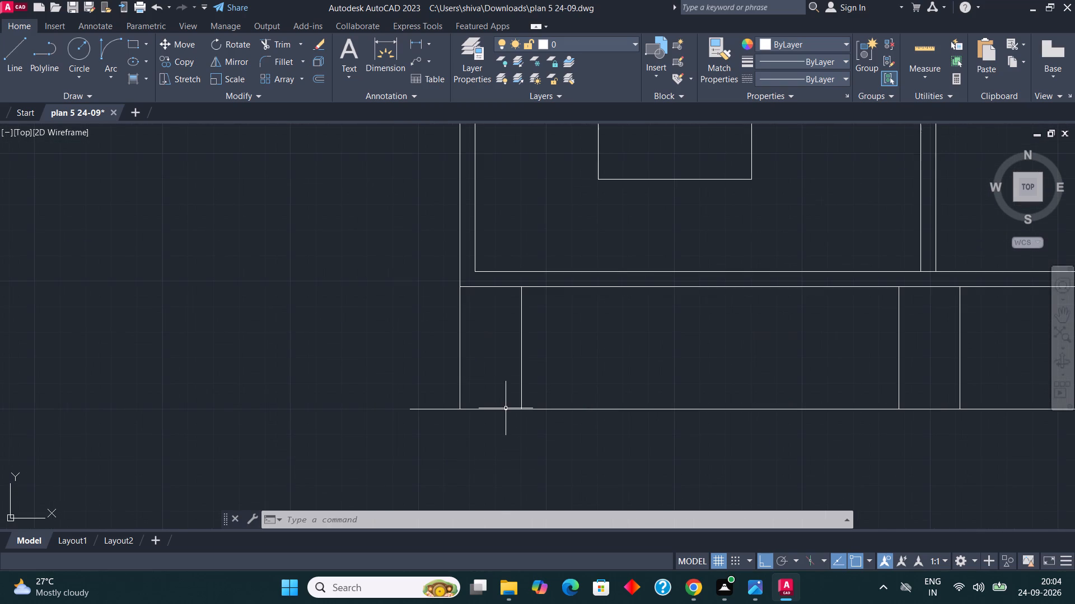
{"action": "scroll", "coordinate": [506, 408], "scroll_direction": "up", "scroll_amount": 2}
{"action": "scroll", "coordinate": [479, 451], "scroll_direction": "down", "scroll_amount": 1}
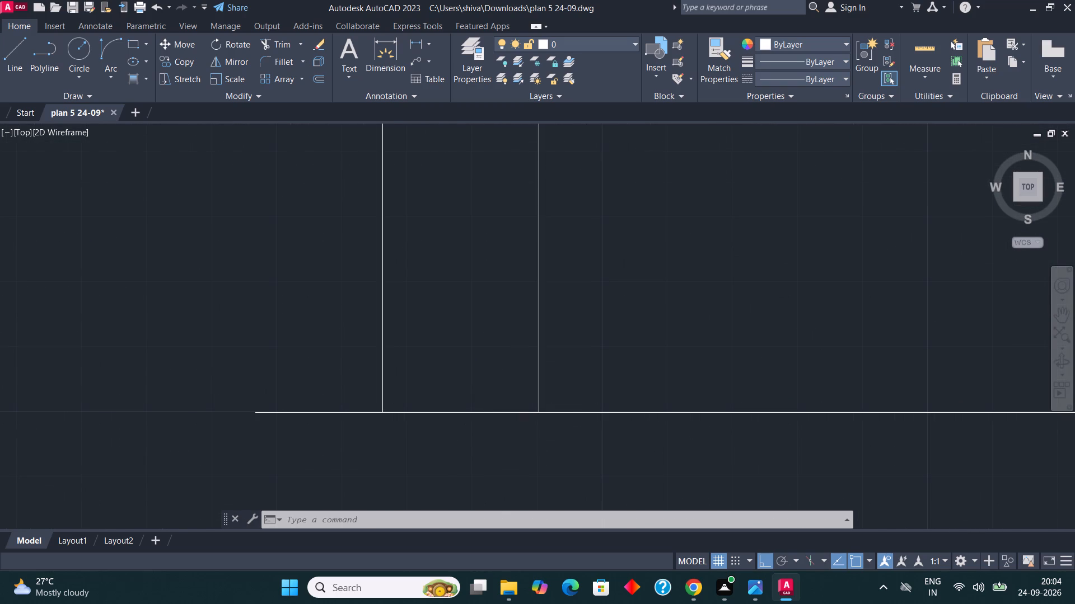
{"action": "key", "text": "Escape"}
{"action": "key", "text": "Escape"}
{"action": "key", "text": "l"}
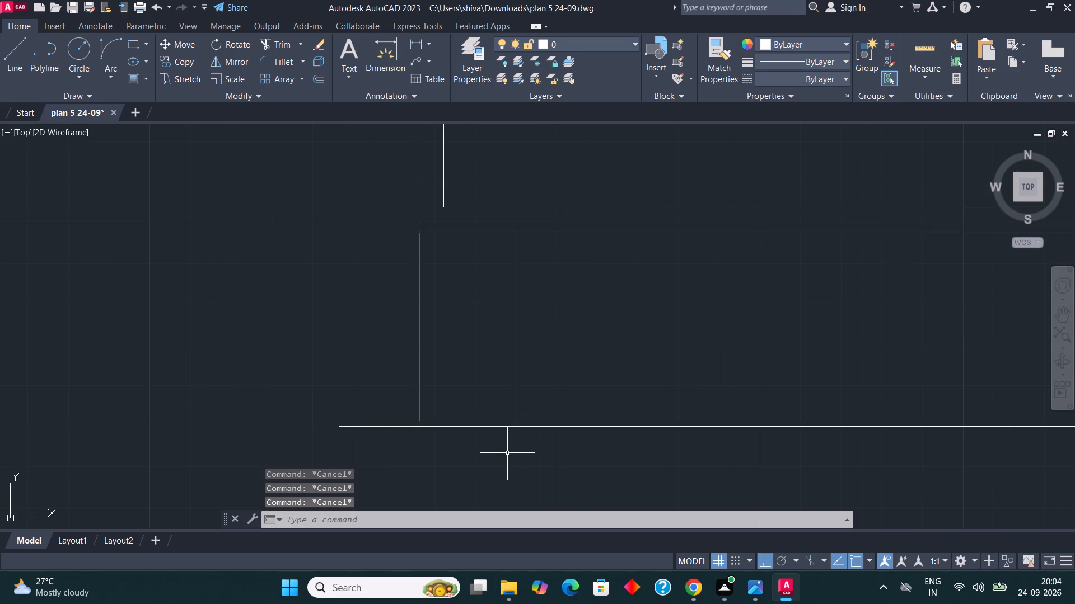
{"action": "key", "text": "Return"}
{"action": "scroll", "coordinate": [449, 424], "scroll_direction": "up", "scroll_amount": 3}
{"action": "left_click", "coordinate": [272, 402]}
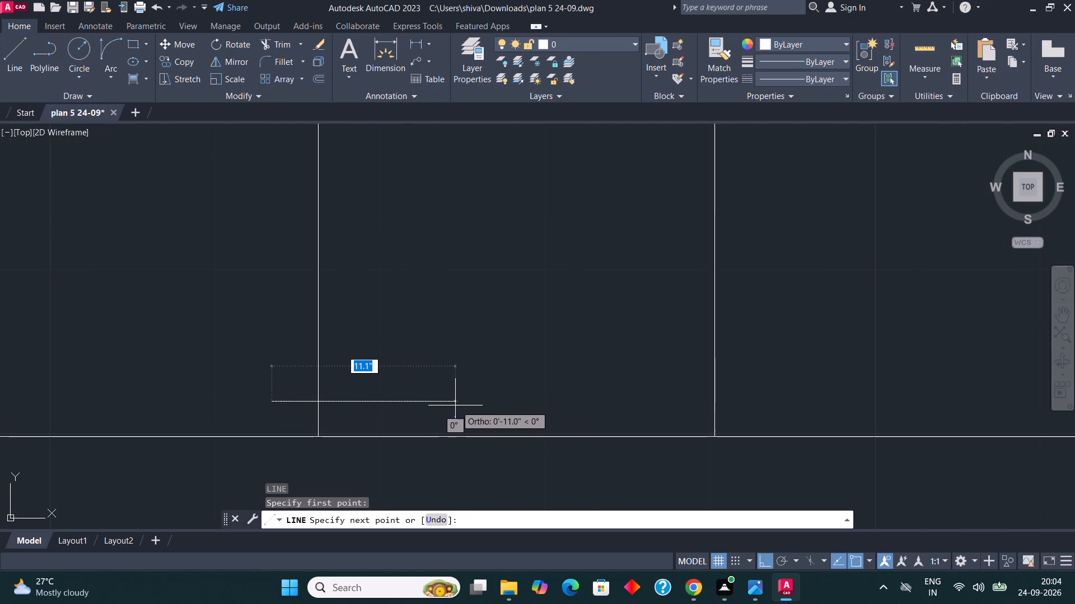
{"action": "left_click", "coordinate": [457, 405]}
{"action": "scroll", "coordinate": [462, 445], "scroll_direction": "down", "scroll_amount": 1}
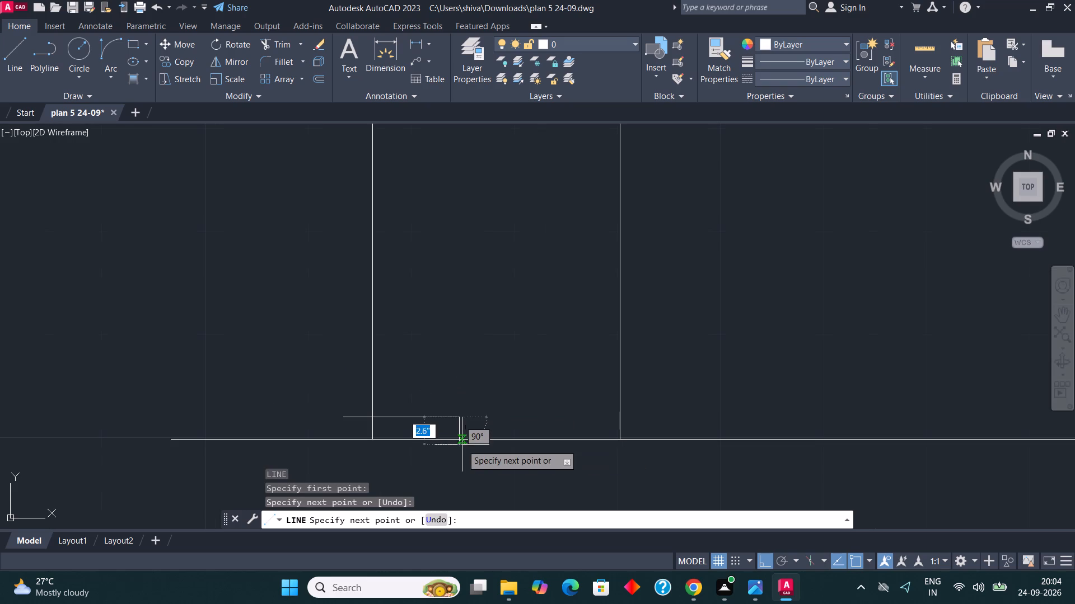
{"action": "scroll", "coordinate": [460, 464], "scroll_direction": "up", "scroll_amount": 1}
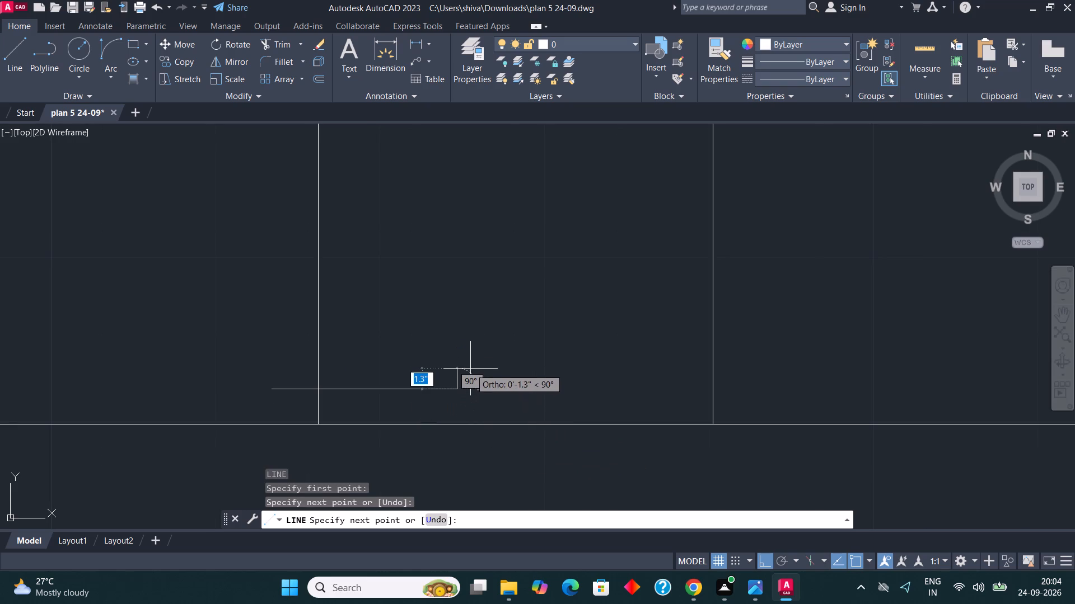
{"action": "key", "text": "Escape"}
{"action": "key", "text": "Escape"}
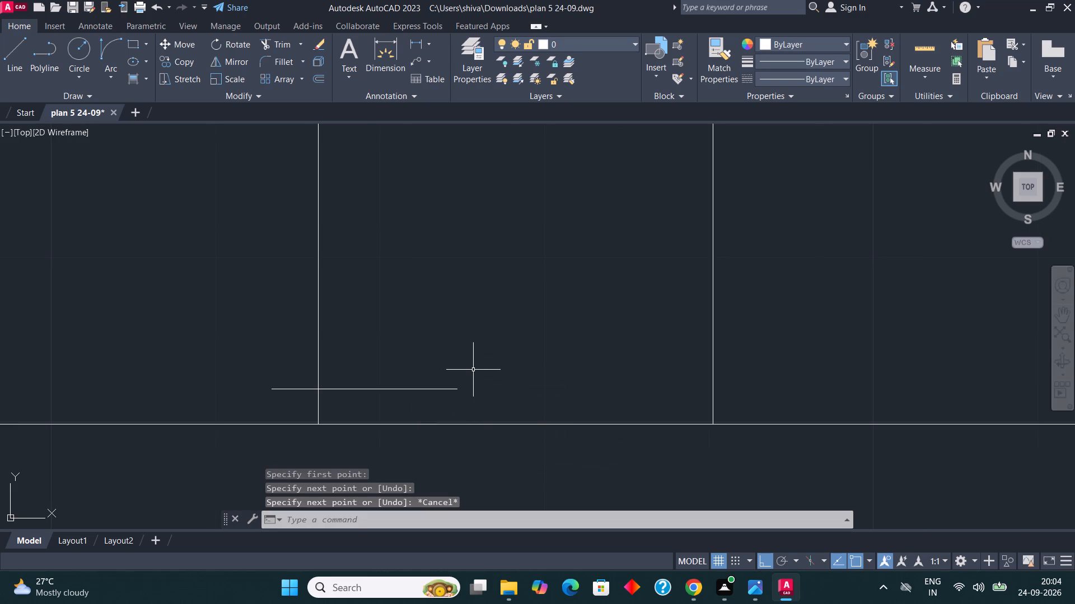
Draw a second horizontal break-line segment, level with the first, across the left column's inner side.
{"action": "key", "text": "l"}
{"action": "key", "text": "Return"}
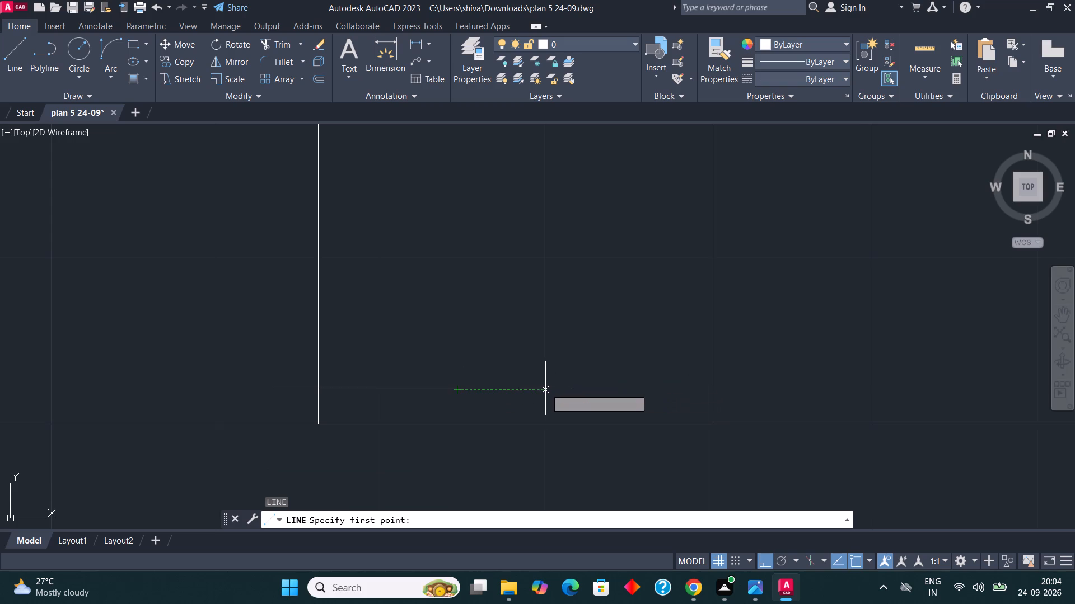
{"action": "left_click", "coordinate": [545, 388]}
{"action": "left_click", "coordinate": [791, 394]}
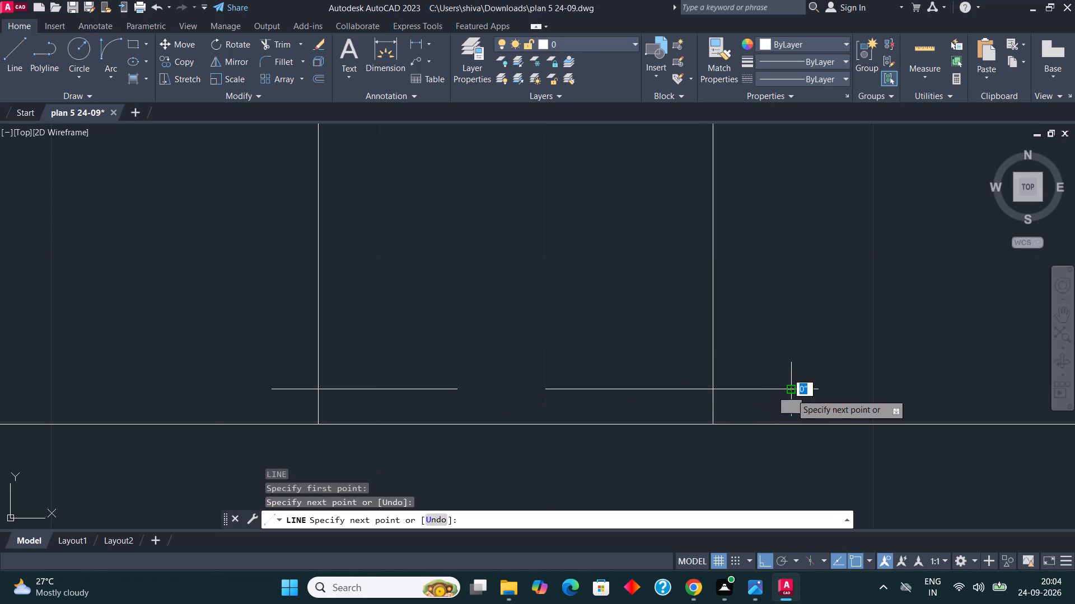
{"action": "key", "text": "Escape"}
{"action": "key", "text": "Escape"}
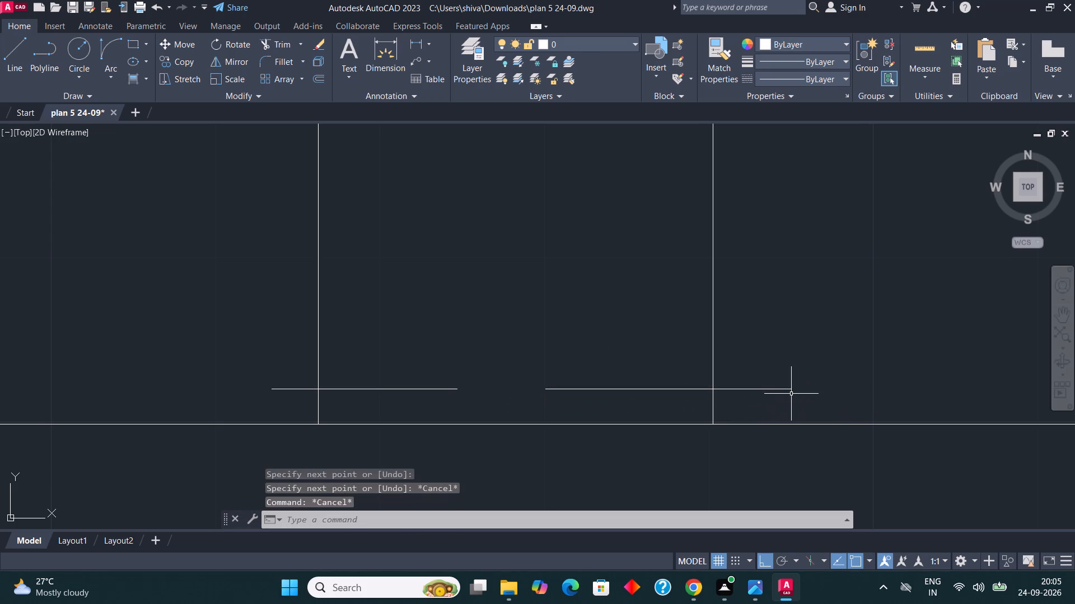
Move the second break-line segment slightly to the right, widening the gap between the two segments.
{"action": "left_click", "coordinate": [791, 397]}
{"action": "left_click", "coordinate": [775, 362]}
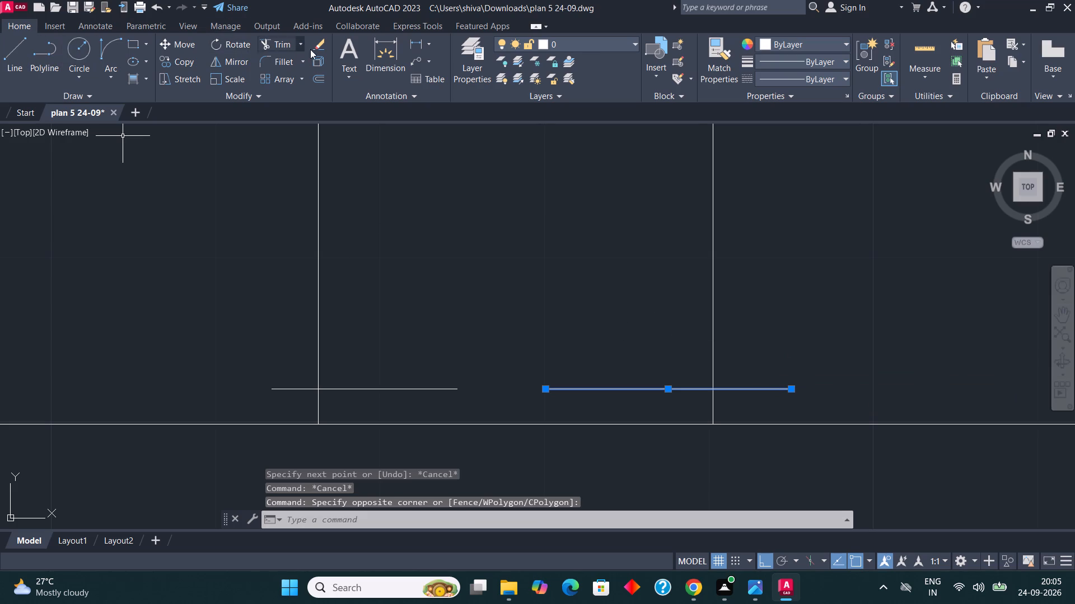
{"action": "left_click", "coordinate": [170, 45]}
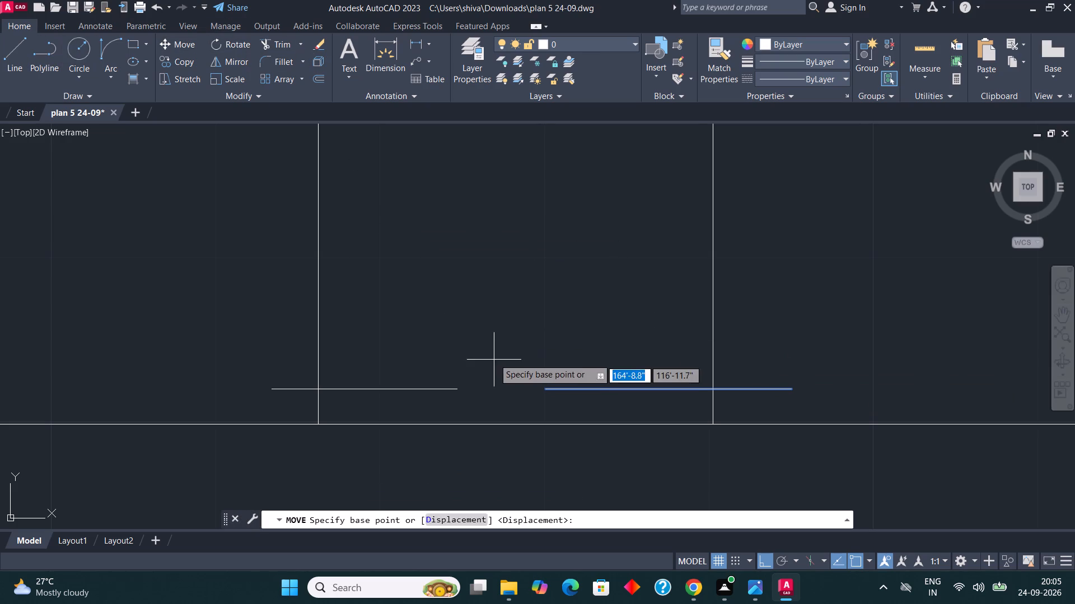
{"action": "left_click", "coordinate": [494, 357]}
{"action": "left_click", "coordinate": [525, 357]}
{"action": "scroll", "coordinate": [599, 366], "scroll_direction": "down", "scroll_amount": 1}
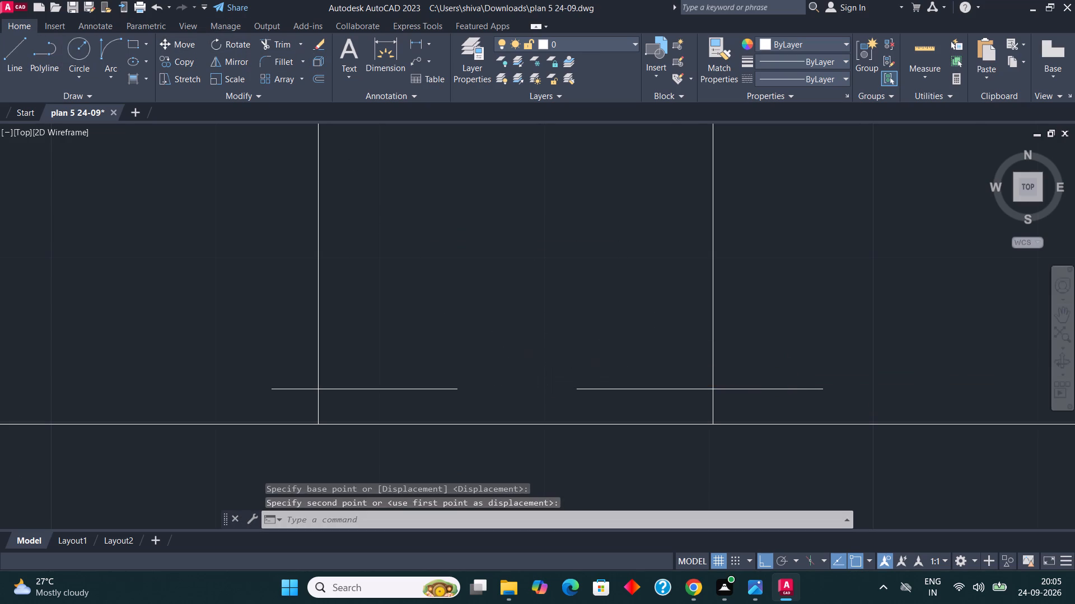
{"action": "scroll", "coordinate": [531, 365], "scroll_direction": "up", "scroll_amount": 1}
{"action": "key", "text": "Escape"}
{"action": "key", "text": "Escape"}
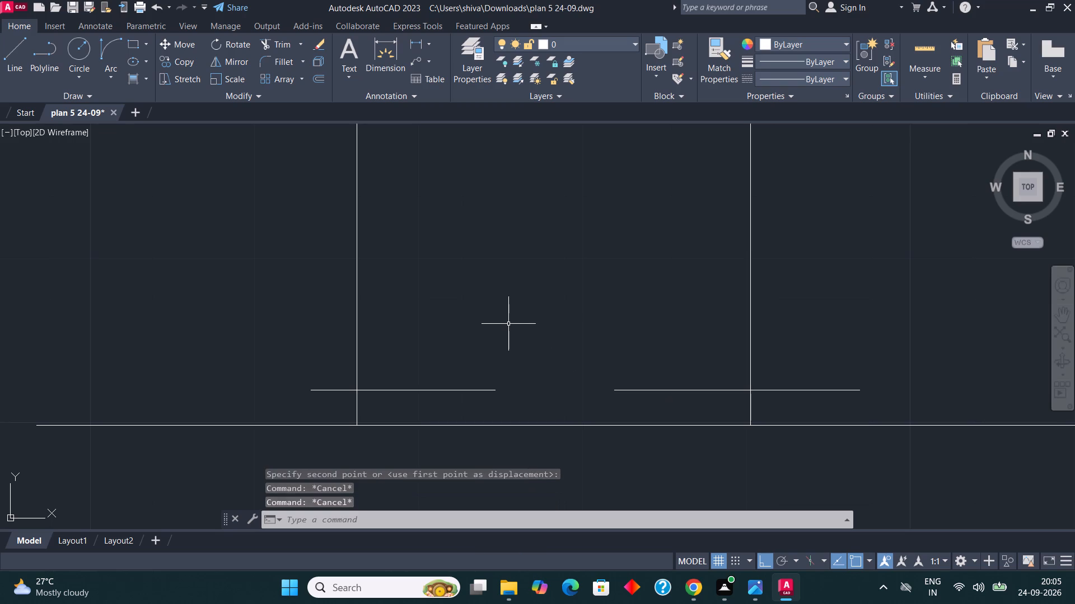
Join the two segments with a zigzag: slant down, vertical line about 11.7" up, and slant back to the second segment.
{"action": "key", "text": "F8"}
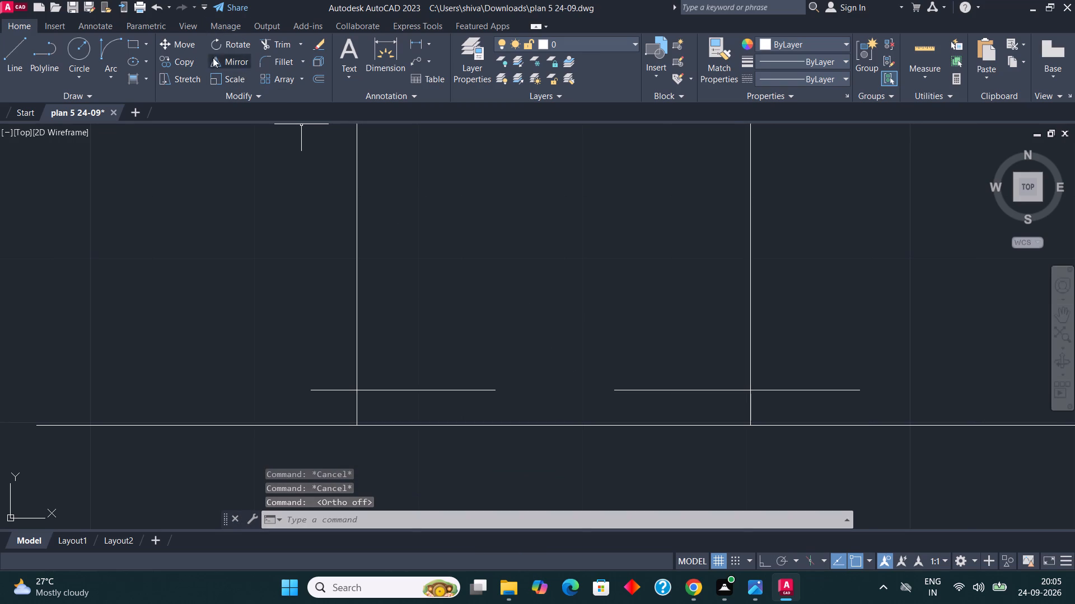
{"action": "left_click", "coordinate": [46, 51]}
{"action": "left_click", "coordinate": [8, 55]}
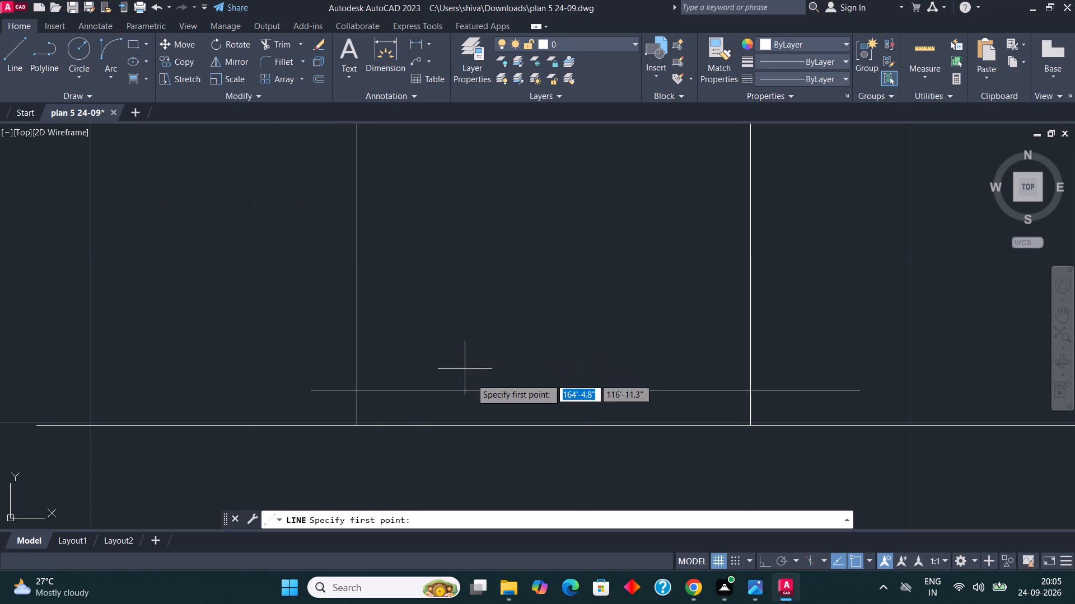
{"action": "left_click", "coordinate": [496, 389]}
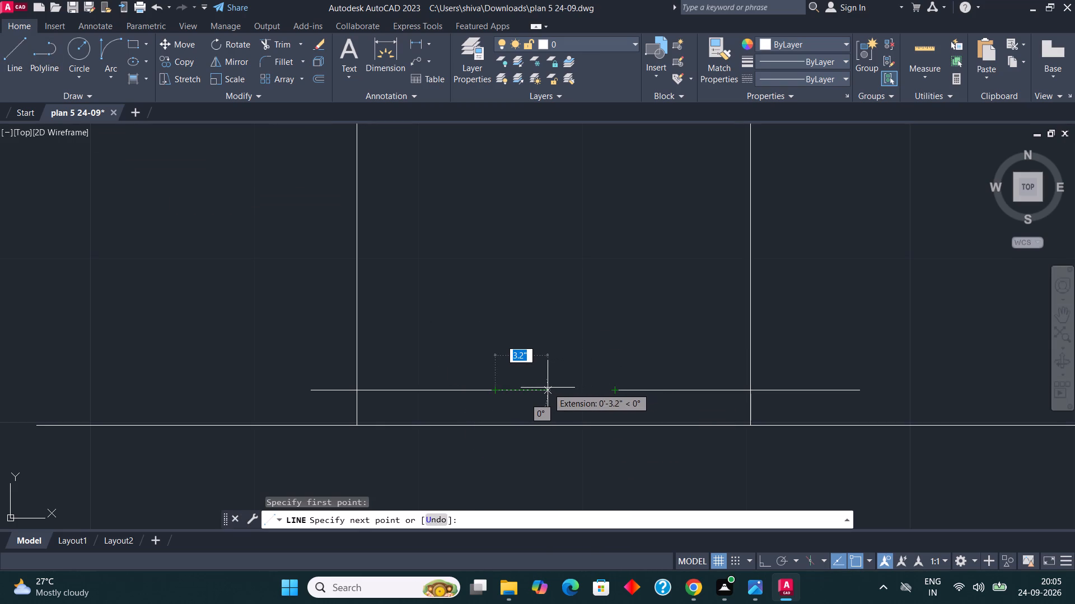
{"action": "left_click", "coordinate": [555, 483]}
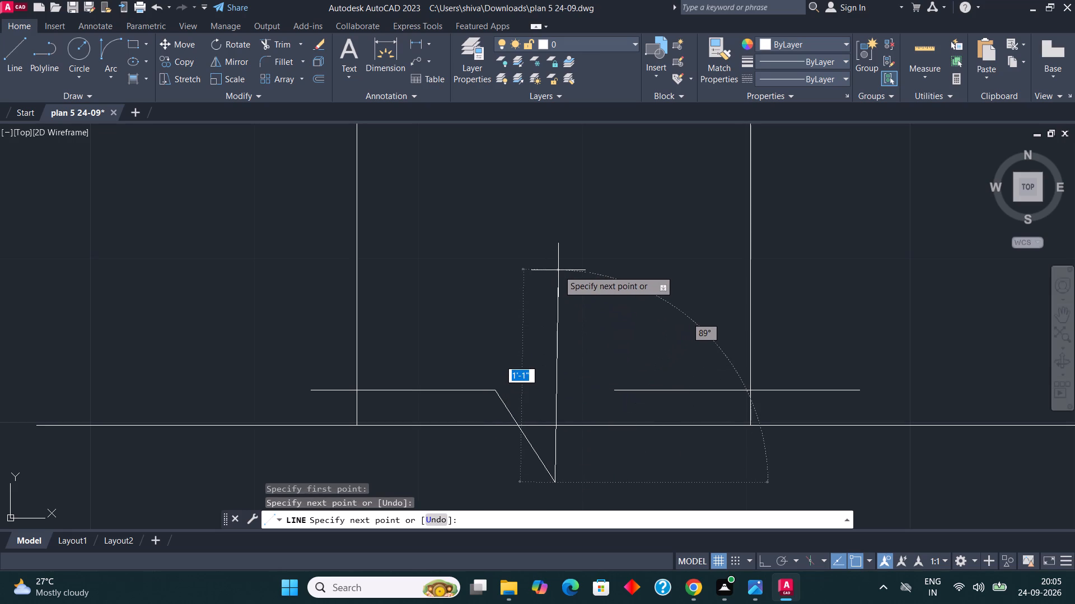
{"action": "key", "text": "F8"}
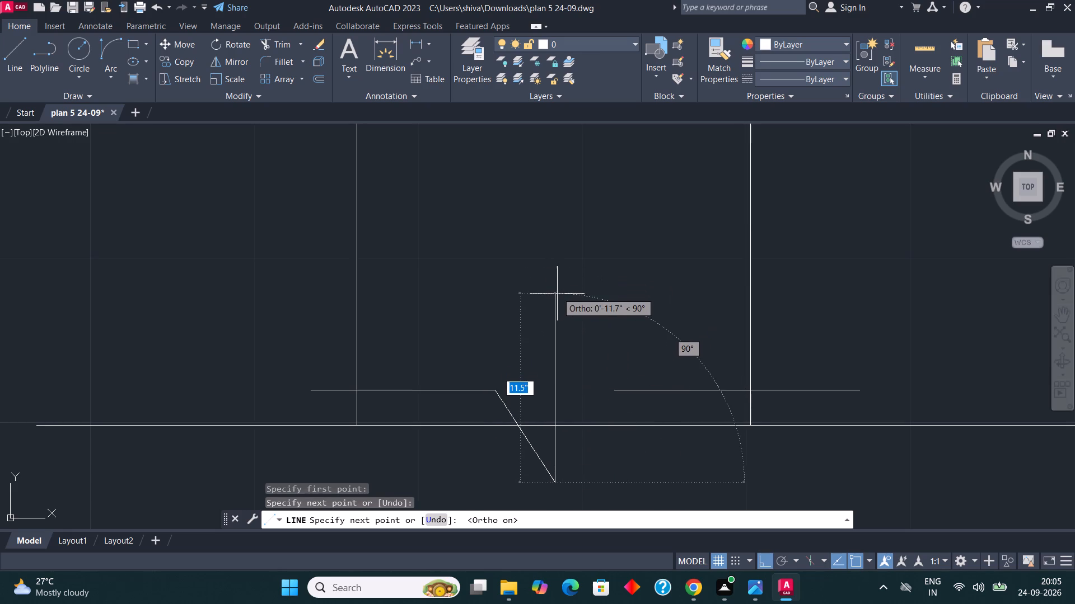
{"action": "left_click", "coordinate": [557, 292]}
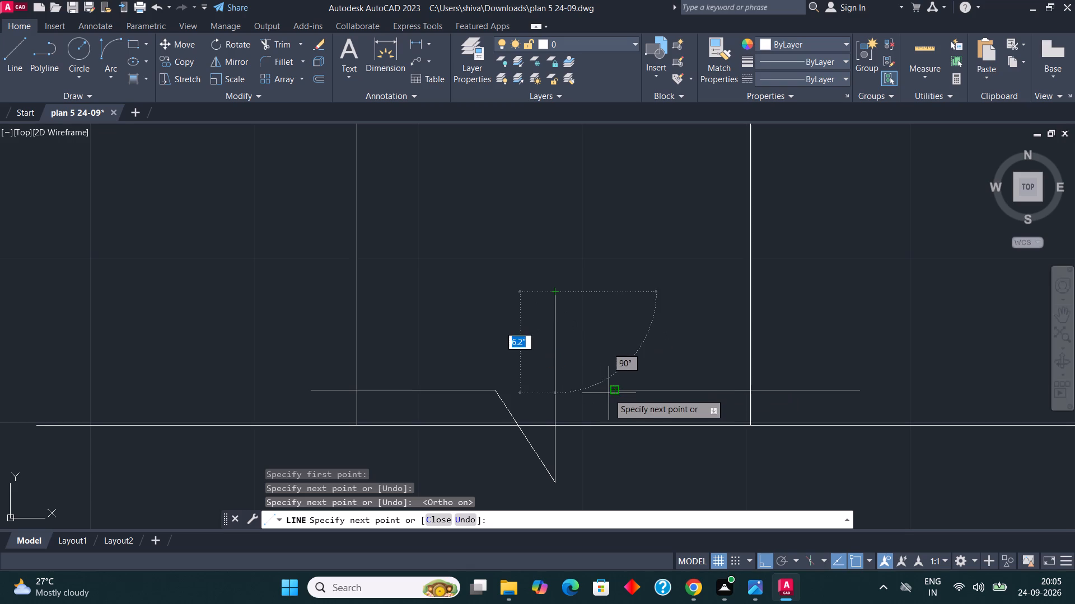
{"action": "left_click", "coordinate": [609, 393]}
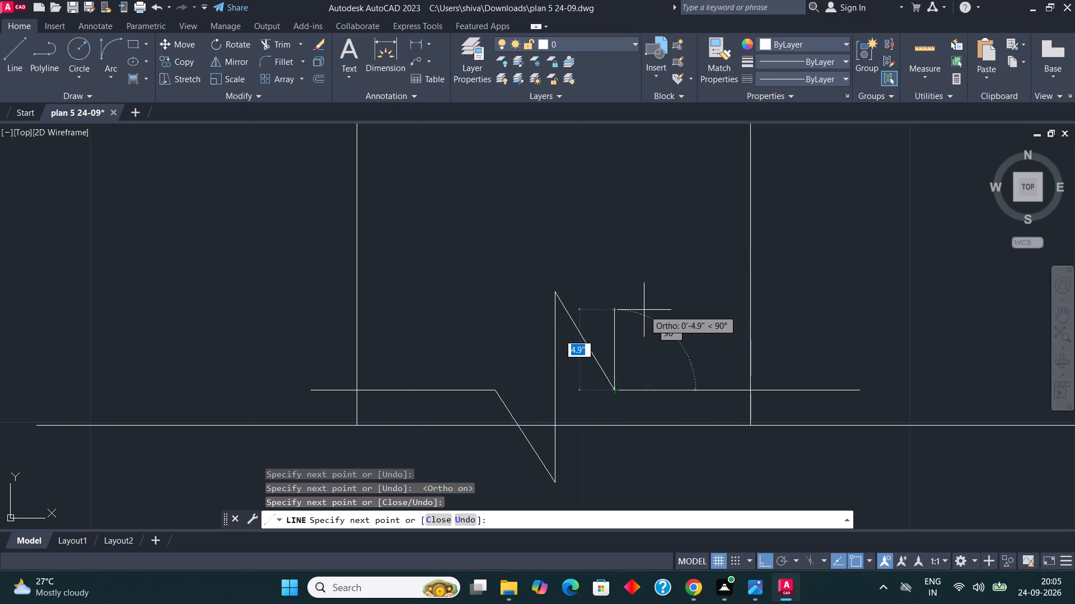
{"action": "key", "text": "Escape"}
{"action": "key", "text": "Escape"}
Copy the complete zigzag break symbol horizontally from the left foundation column to the middle column, level with the original.
{"action": "scroll", "coordinate": [657, 393], "scroll_direction": "down", "scroll_amount": 1}
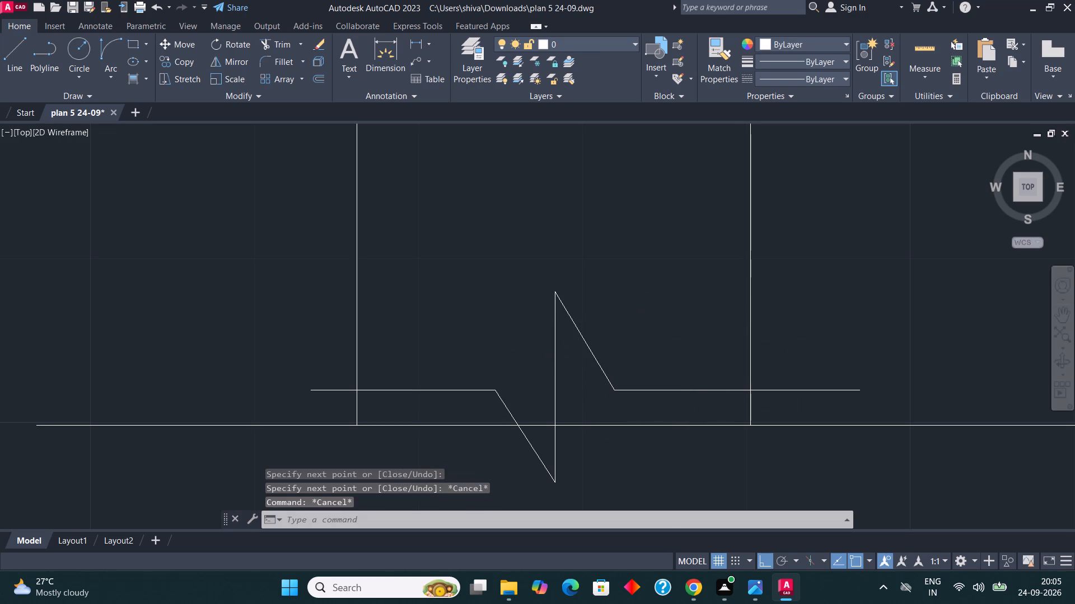
{"action": "scroll", "coordinate": [582, 465], "scroll_direction": "down", "scroll_amount": 2}
{"action": "scroll", "coordinate": [625, 446], "scroll_direction": "up", "scroll_amount": 2}
{"action": "scroll", "coordinate": [556, 459], "scroll_direction": "down", "scroll_amount": 1}
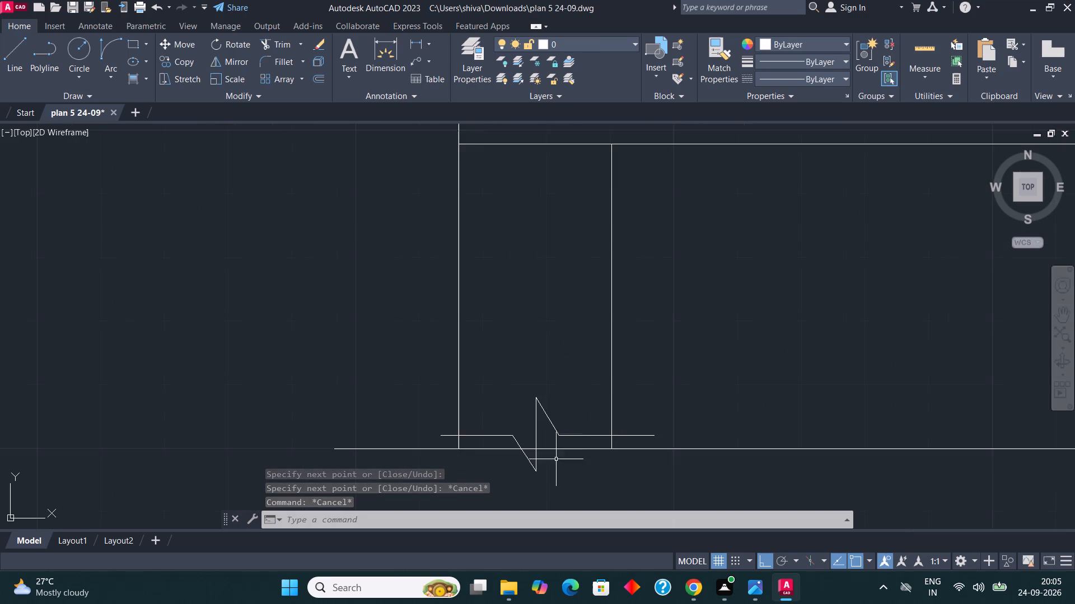
{"action": "scroll", "coordinate": [562, 438], "scroll_direction": "up", "scroll_amount": 2}
{"action": "left_click", "coordinate": [572, 441]}
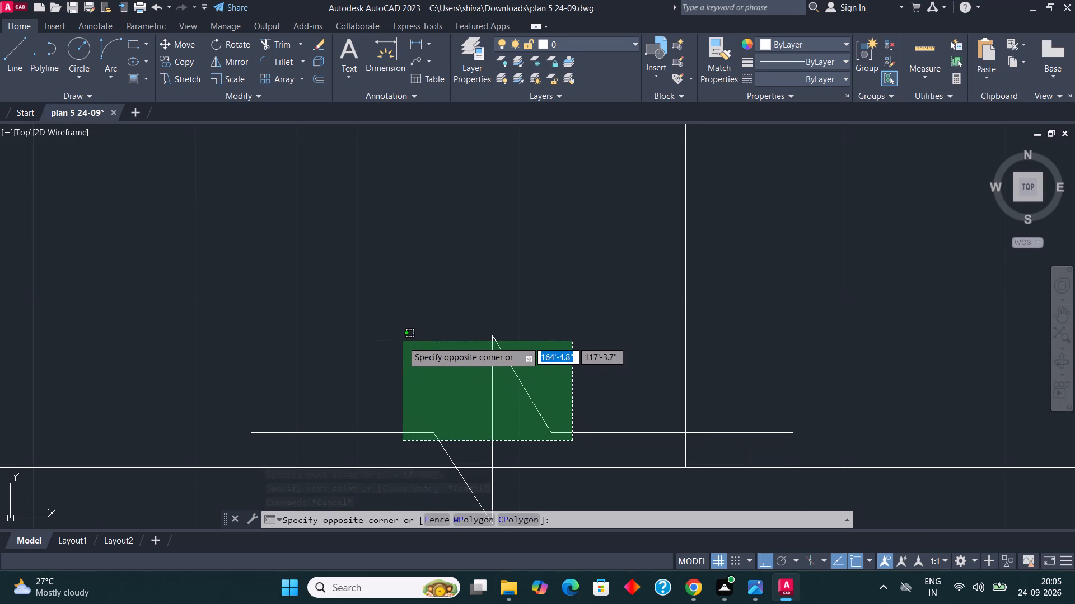
{"action": "left_click", "coordinate": [403, 341]}
{"action": "scroll", "coordinate": [374, 356], "scroll_direction": "down", "scroll_amount": 3}
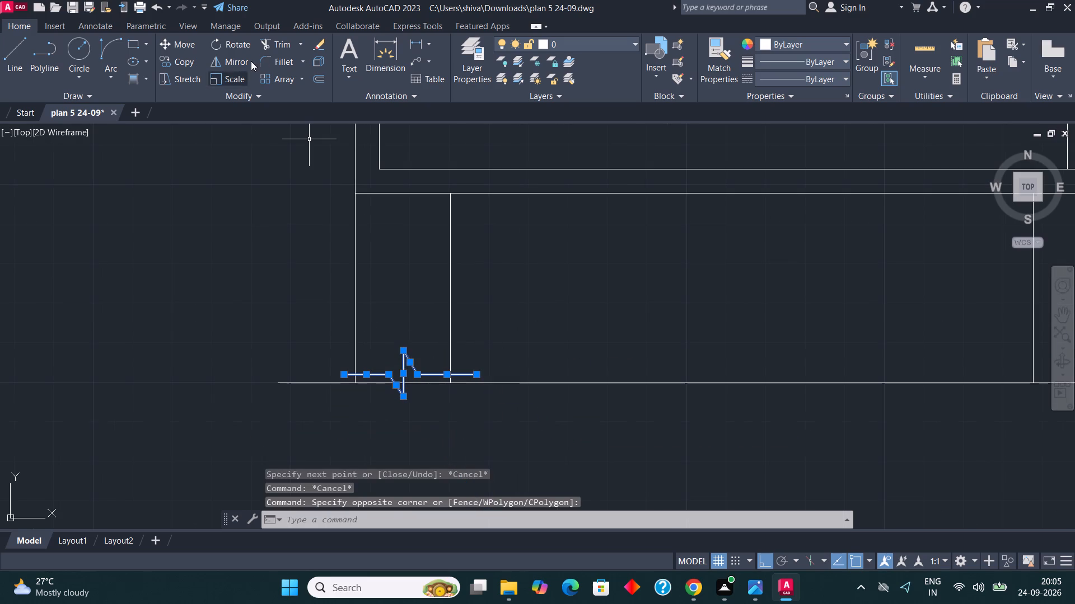
{"action": "left_click", "coordinate": [190, 58]}
{"action": "scroll", "coordinate": [398, 370], "scroll_direction": "up", "scroll_amount": 2}
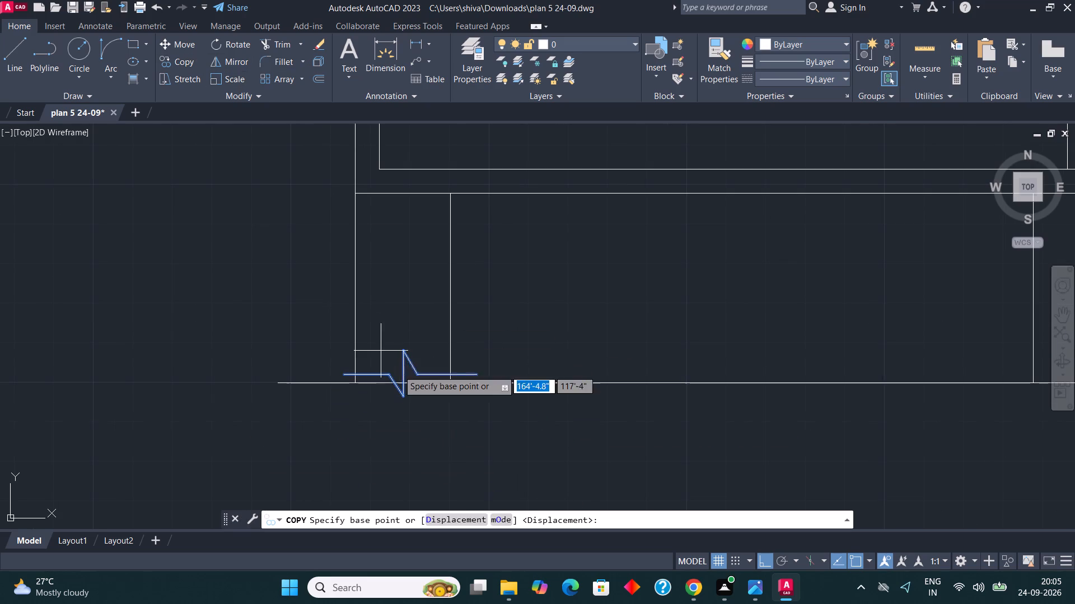
{"action": "scroll", "coordinate": [398, 369], "scroll_direction": "up", "scroll_amount": 1}
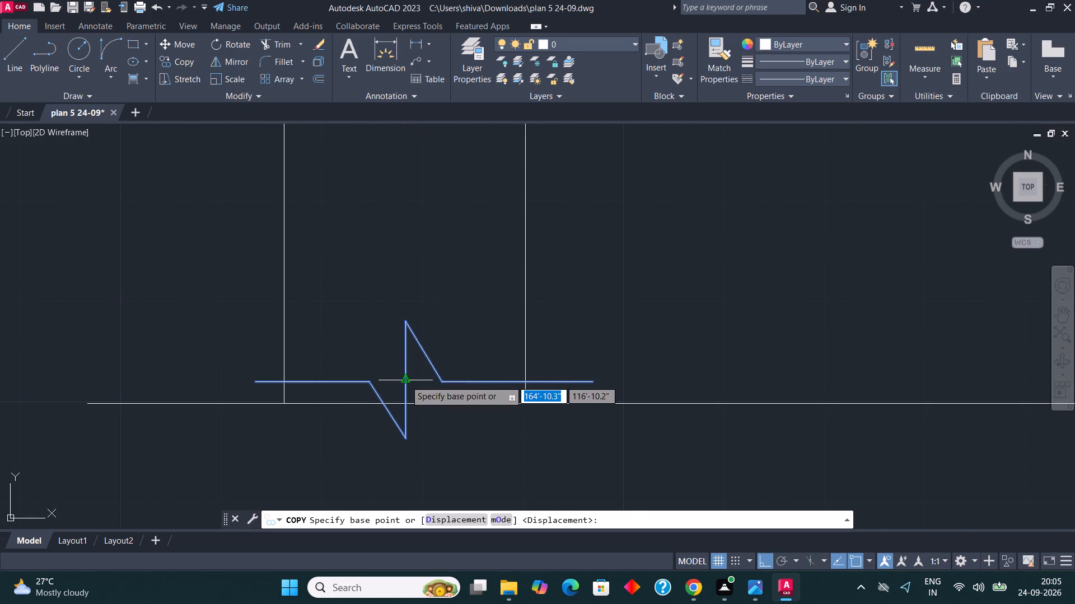
{"action": "left_click", "coordinate": [405, 380]}
{"action": "scroll", "coordinate": [257, 379], "scroll_direction": "down", "scroll_amount": 3}
{"action": "scroll", "coordinate": [634, 370], "scroll_direction": "up", "scroll_amount": 1}
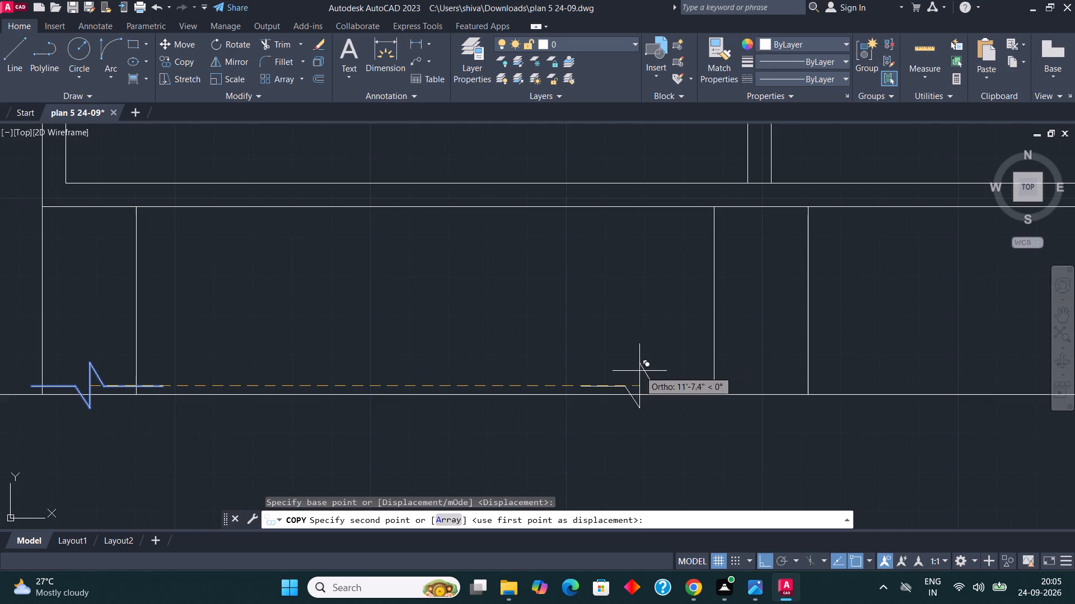
{"action": "scroll", "coordinate": [739, 371], "scroll_direction": "up", "scroll_amount": 2}
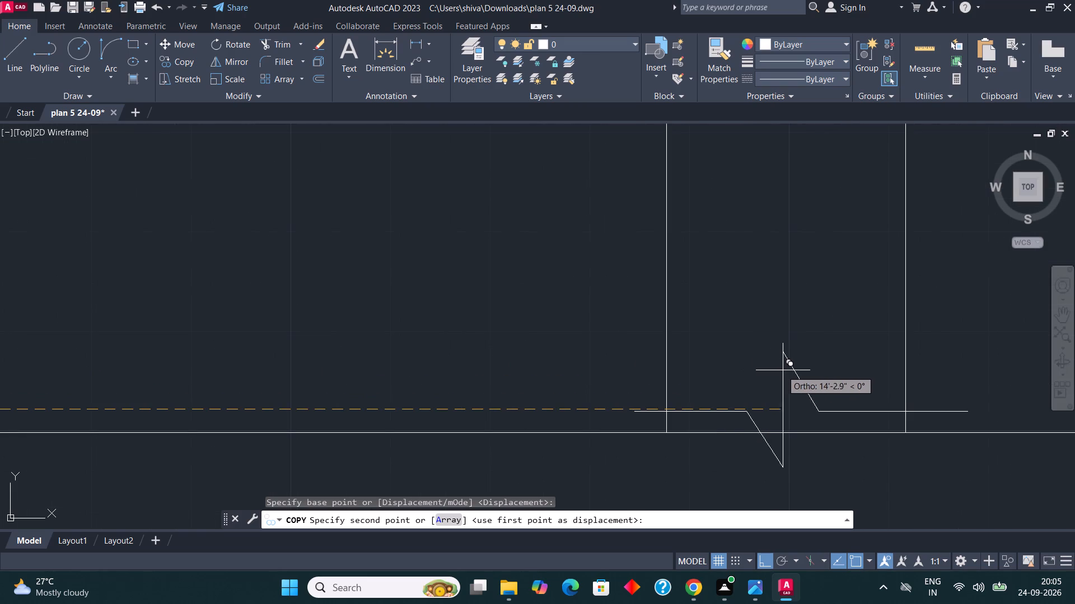
{"action": "left_click", "coordinate": [791, 370]}
Place another copy of the break symbol across the right foundation column, roughly centred between its sides, and finish copying.
{"action": "scroll", "coordinate": [267, 364], "scroll_direction": "down", "scroll_amount": 3}
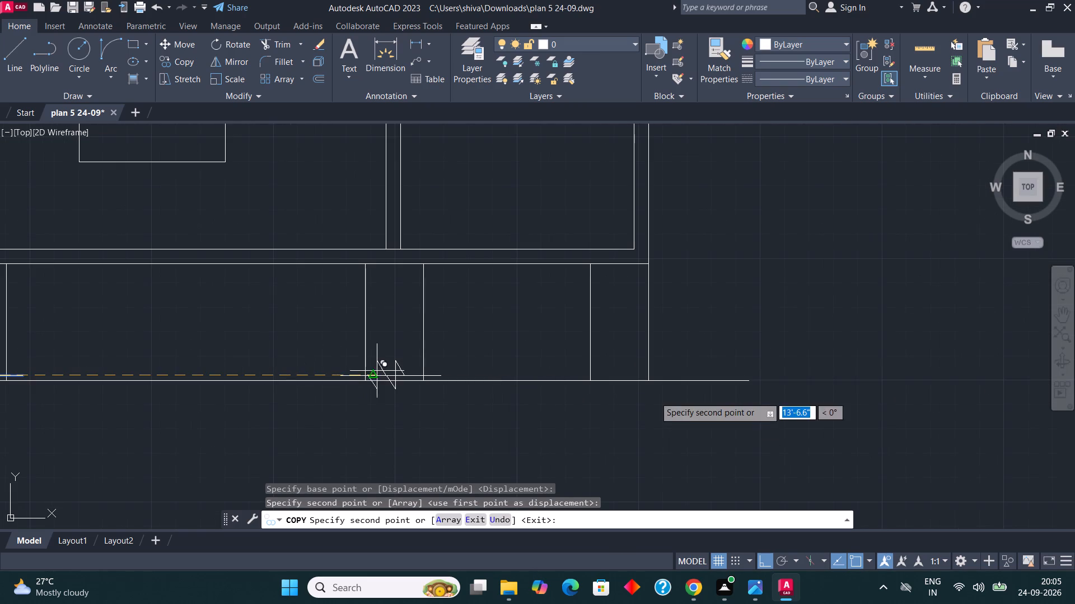
{"action": "scroll", "coordinate": [662, 380], "scroll_direction": "up", "scroll_amount": 2}
{"action": "scroll", "coordinate": [553, 358], "scroll_direction": "up", "scroll_amount": 1}
{"action": "left_click", "coordinate": [551, 358]}
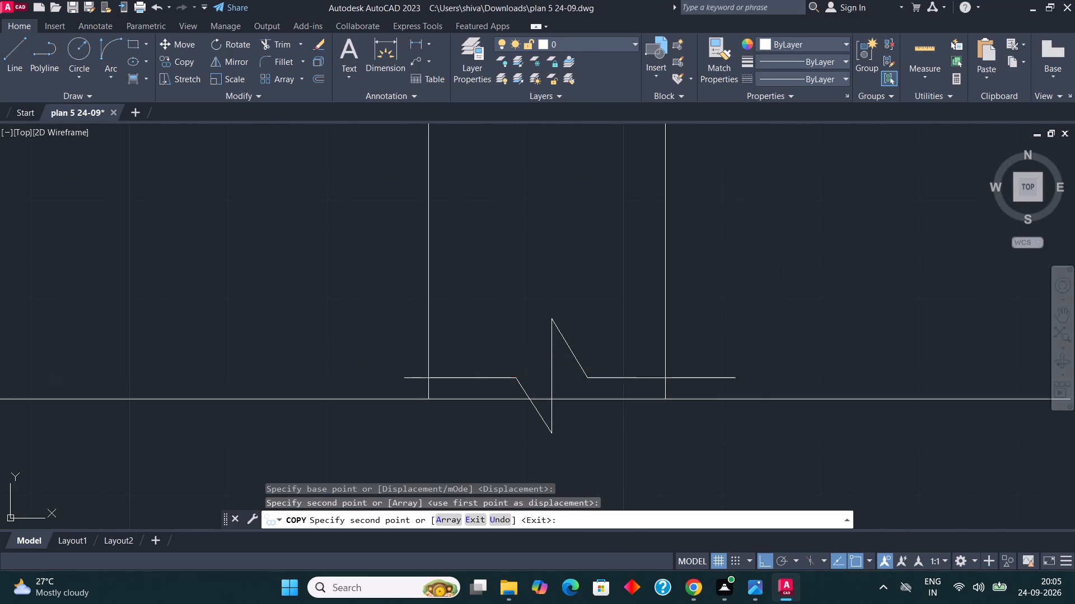
{"action": "scroll", "coordinate": [836, 413], "scroll_direction": "down", "scroll_amount": 5}
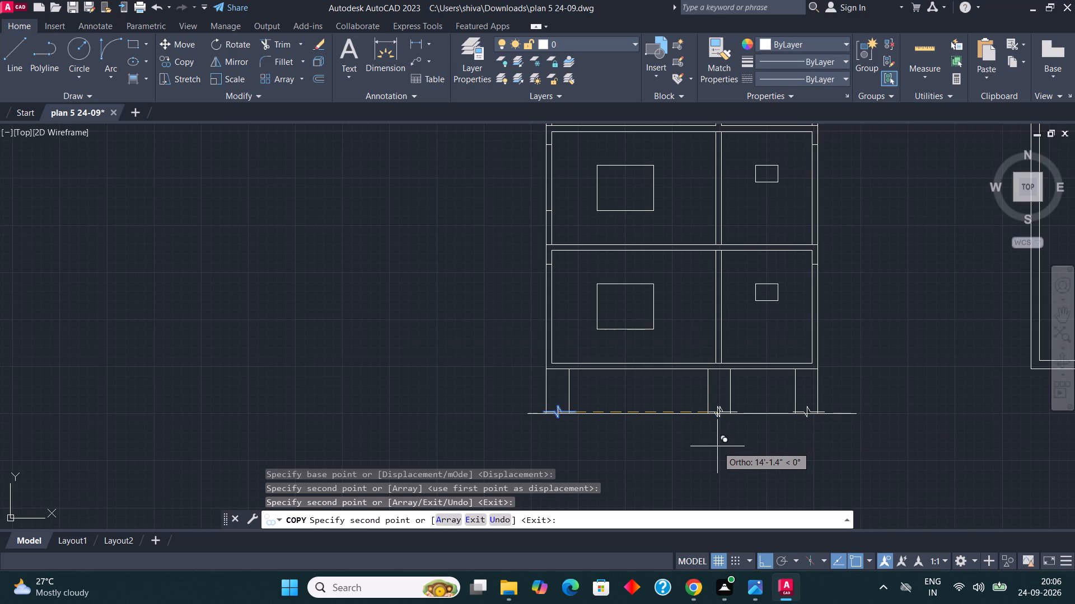
{"action": "key", "text": "Escape"}
{"action": "key", "text": "Escape"}
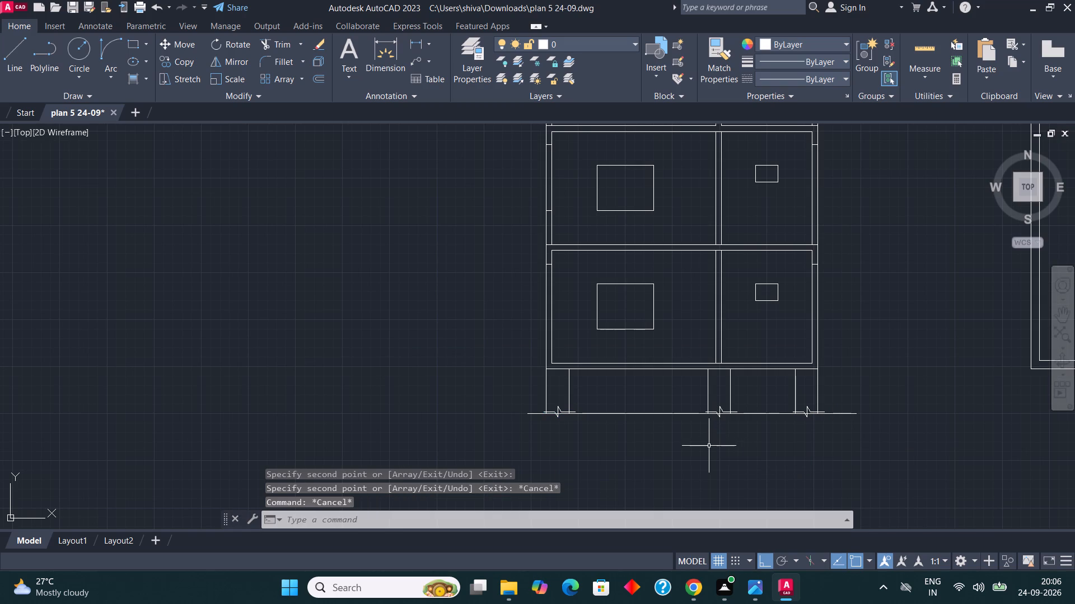
Trim both ends of the middle column's break line where they overhang the column sides.
{"action": "type", "text": "TR"}
{"action": "key", "text": "Return"}
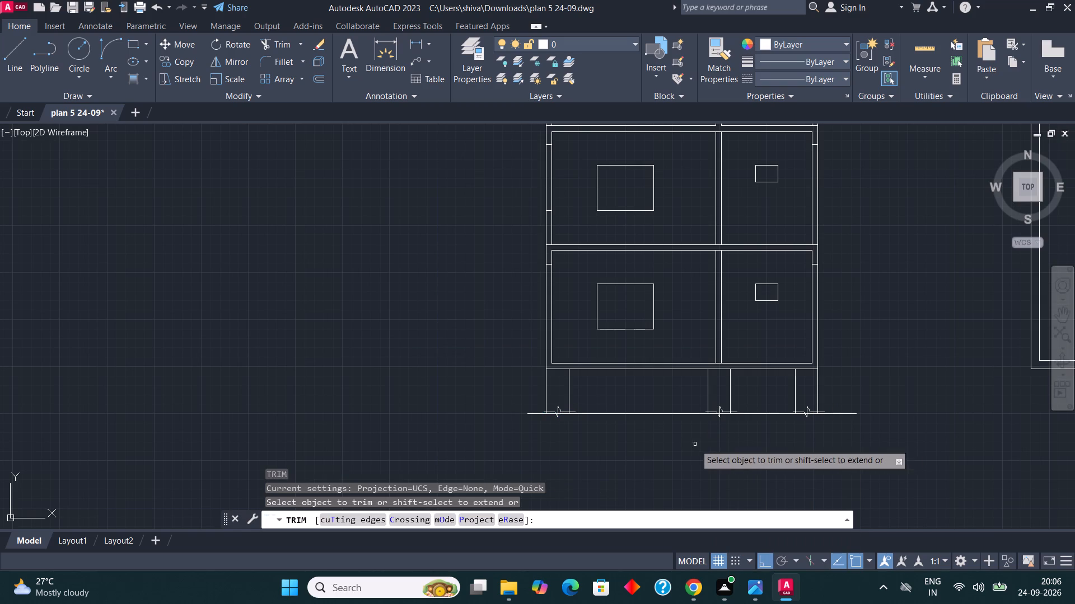
{"action": "scroll", "coordinate": [685, 439], "scroll_direction": "up", "scroll_amount": 2}
{"action": "scroll", "coordinate": [718, 348], "scroll_direction": "up", "scroll_amount": 1}
{"action": "scroll", "coordinate": [765, 396], "scroll_direction": "up", "scroll_amount": 1}
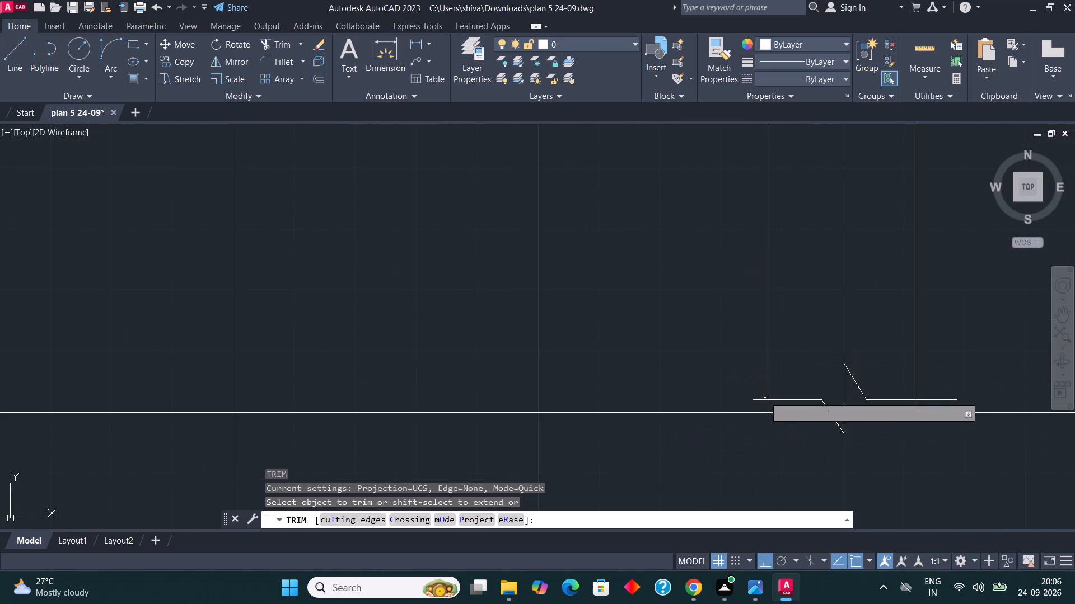
{"action": "left_click", "coordinate": [761, 403]}
{"action": "left_click", "coordinate": [759, 391]}
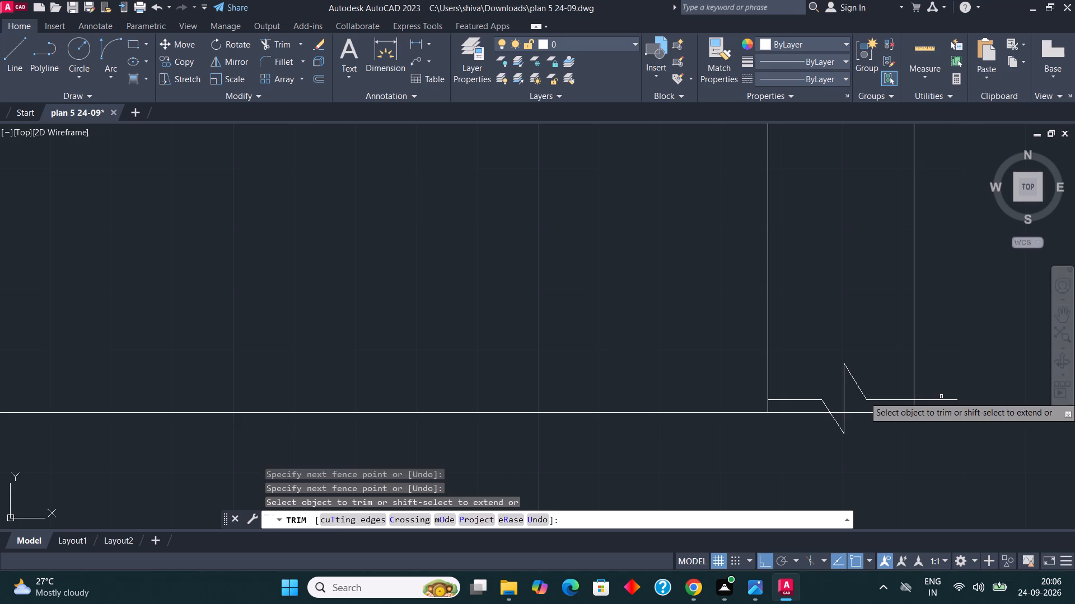
{"action": "left_click", "coordinate": [941, 397]}
{"action": "left_click", "coordinate": [938, 405]}
Trim both overhanging ends of the left column's break line back to the column sides.
{"action": "scroll", "coordinate": [891, 440], "scroll_direction": "down", "scroll_amount": 2}
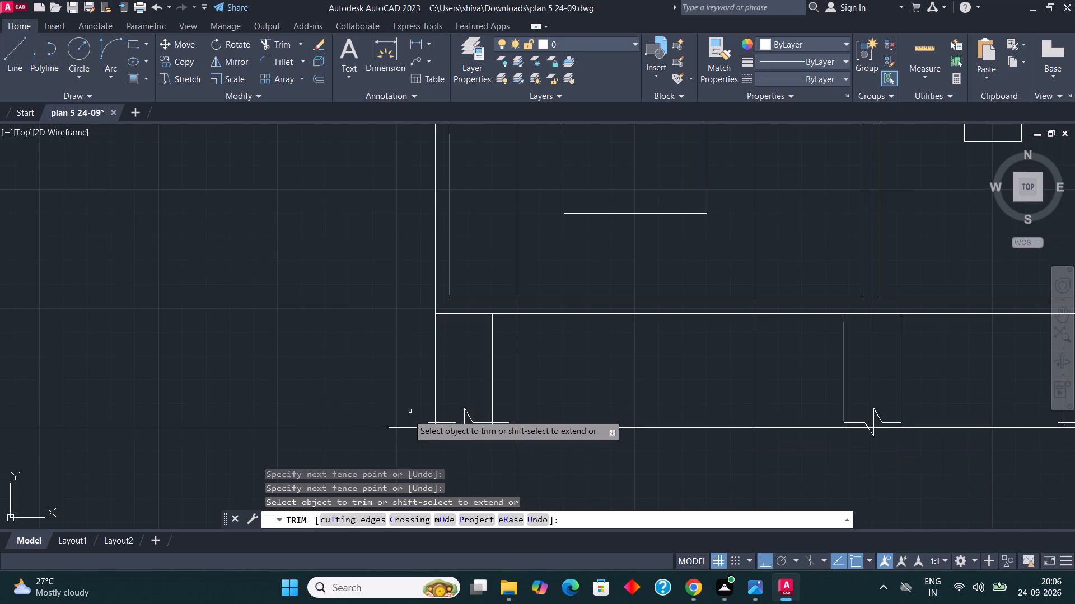
{"action": "scroll", "coordinate": [405, 423], "scroll_direction": "up", "scroll_amount": 3}
{"action": "left_click", "coordinate": [484, 417]}
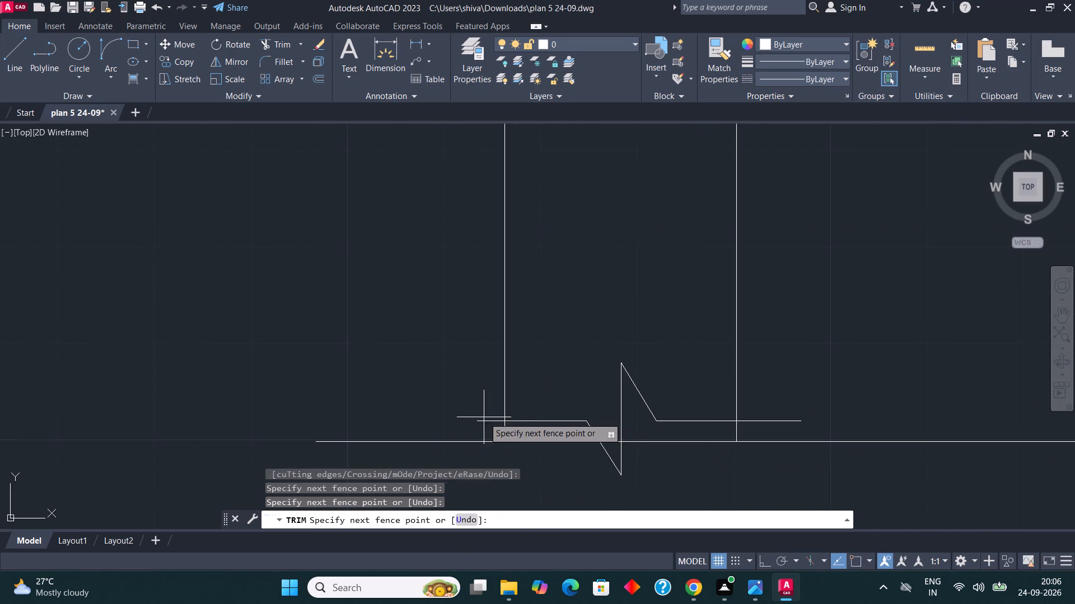
{"action": "left_click", "coordinate": [484, 424]}
{"action": "left_click", "coordinate": [769, 428]}
{"action": "left_click", "coordinate": [770, 405]}
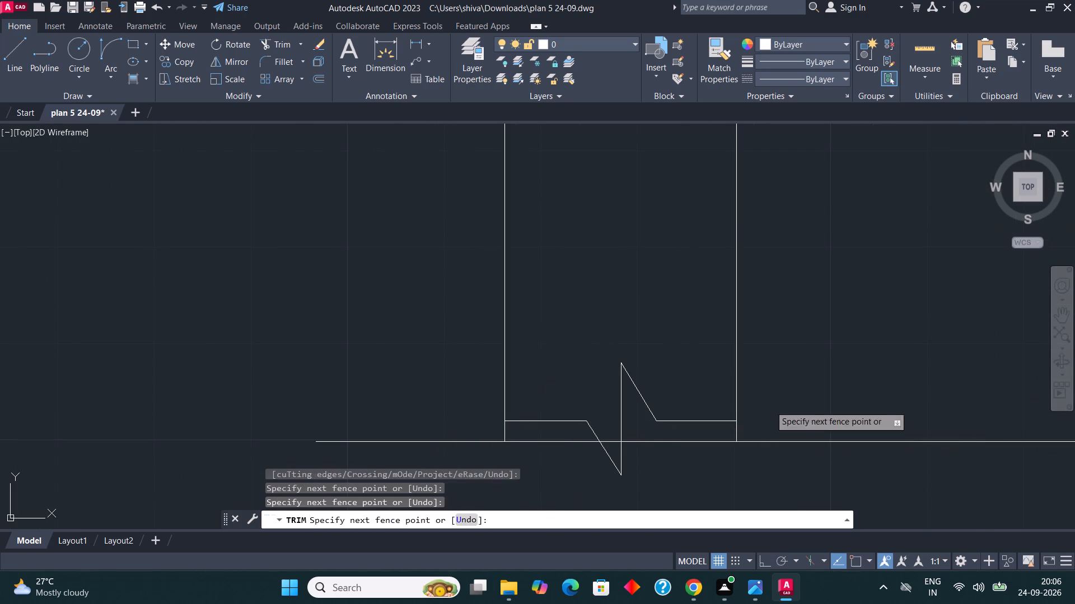
Trim both overhanging ends of the right column's break line back to the column sides.
{"action": "scroll", "coordinate": [493, 397], "scroll_direction": "down", "scroll_amount": 2}
{"action": "scroll", "coordinate": [418, 415], "scroll_direction": "down", "scroll_amount": 1}
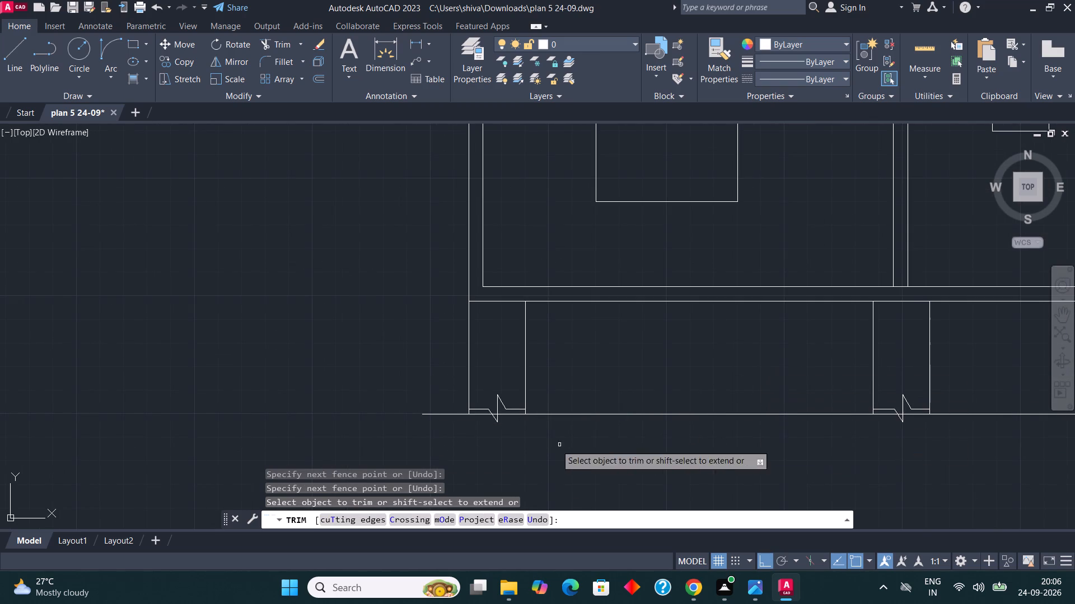
{"action": "scroll", "coordinate": [396, 403], "scroll_direction": "down", "scroll_amount": 1}
{"action": "scroll", "coordinate": [788, 413], "scroll_direction": "up", "scroll_amount": 1}
{"action": "scroll", "coordinate": [929, 407], "scroll_direction": "up", "scroll_amount": 2}
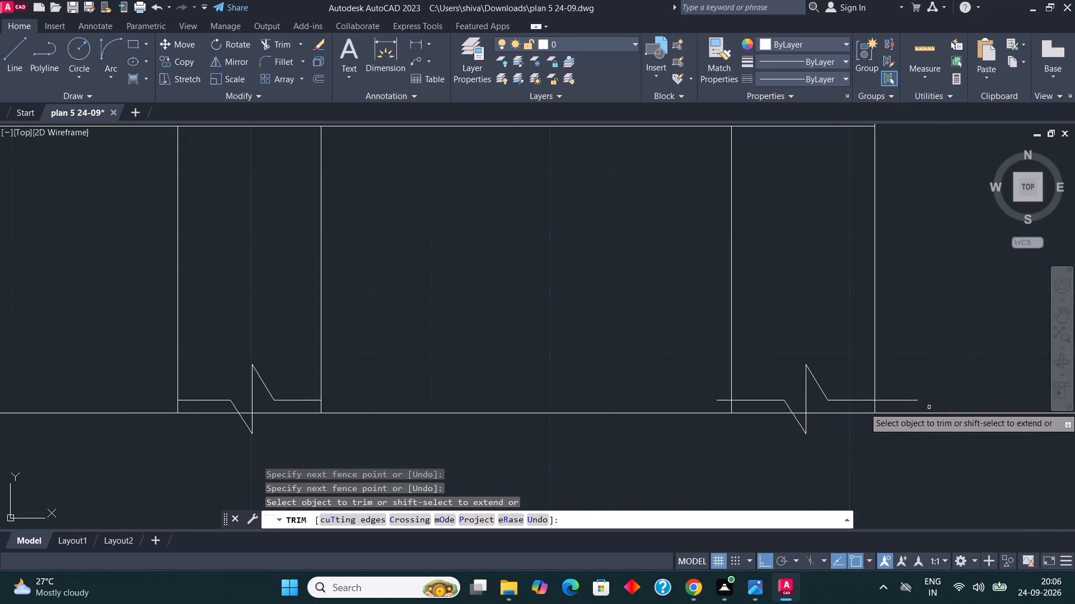
{"action": "left_click", "coordinate": [923, 395]}
{"action": "left_click", "coordinate": [898, 399]}
{"action": "left_click", "coordinate": [896, 405]}
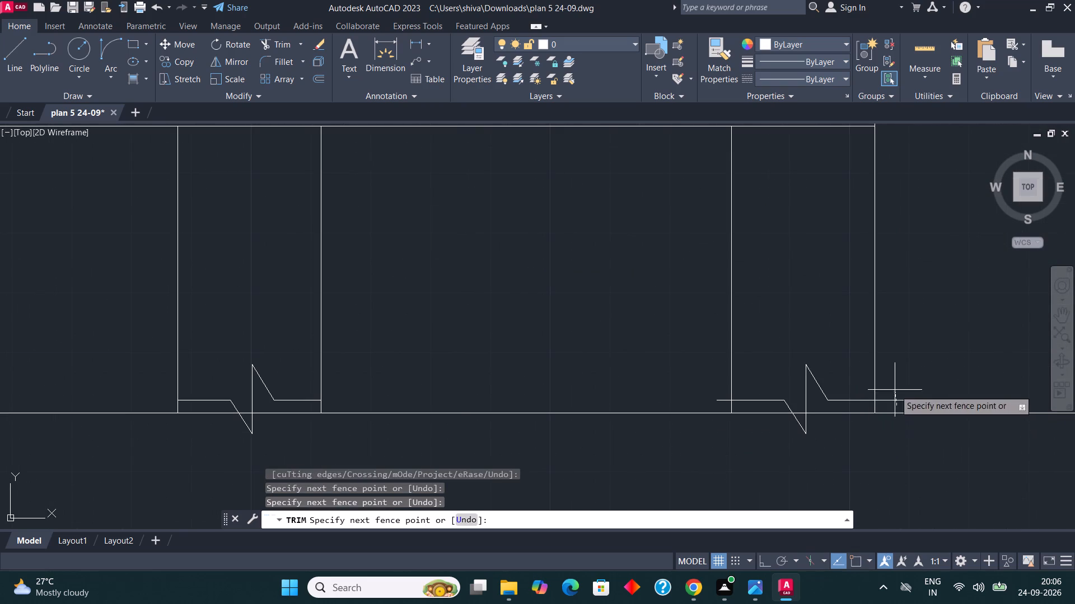
{"action": "left_click", "coordinate": [895, 390]}
{"action": "scroll", "coordinate": [723, 396], "scroll_direction": "up", "scroll_amount": 1}
{"action": "left_click", "coordinate": [725, 412]}
{"action": "left_click", "coordinate": [725, 395]}
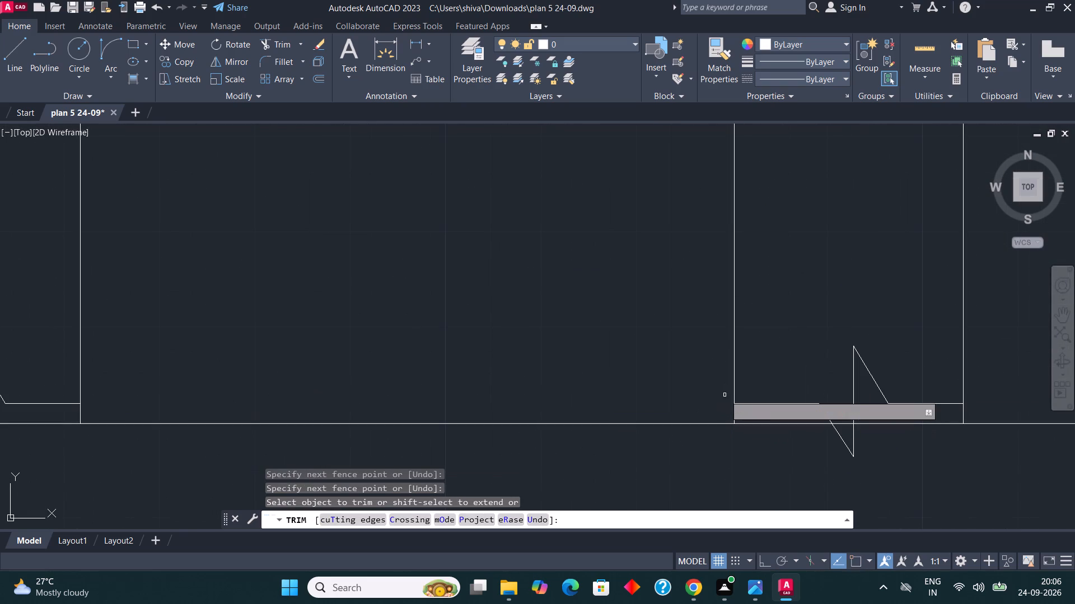
Examine the trimmed column break symbols and the overall three-storey section, and end trimming.
{"action": "scroll", "coordinate": [773, 407], "scroll_direction": "down", "scroll_amount": 2}
{"action": "scroll", "coordinate": [818, 451], "scroll_direction": "down", "scroll_amount": 2}
{"action": "scroll", "coordinate": [466, 443], "scroll_direction": "up", "scroll_amount": 1}
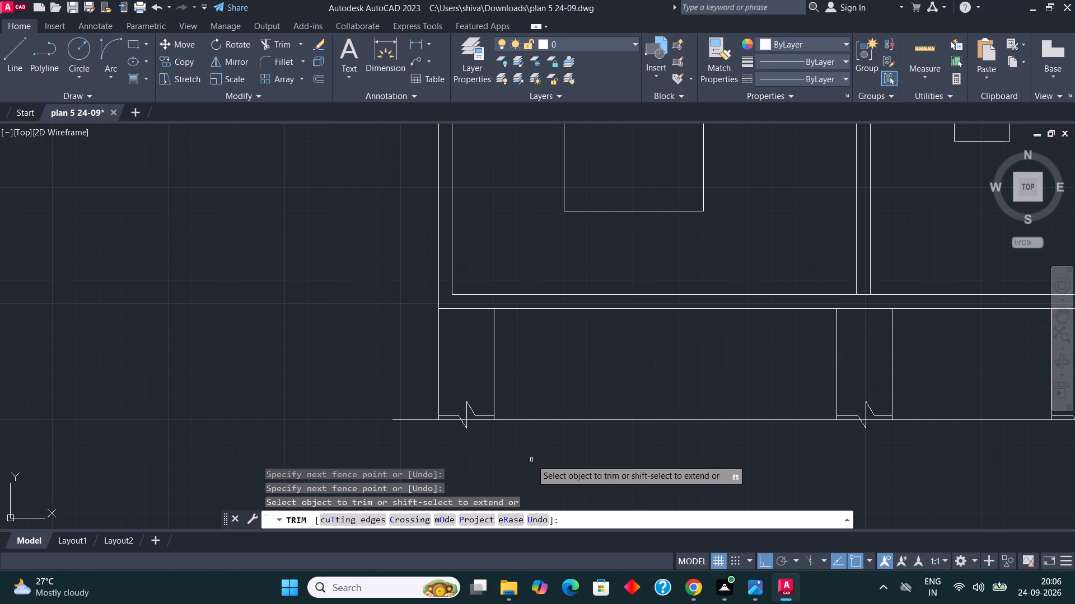
{"action": "scroll", "coordinate": [518, 446], "scroll_direction": "down", "scroll_amount": 1}
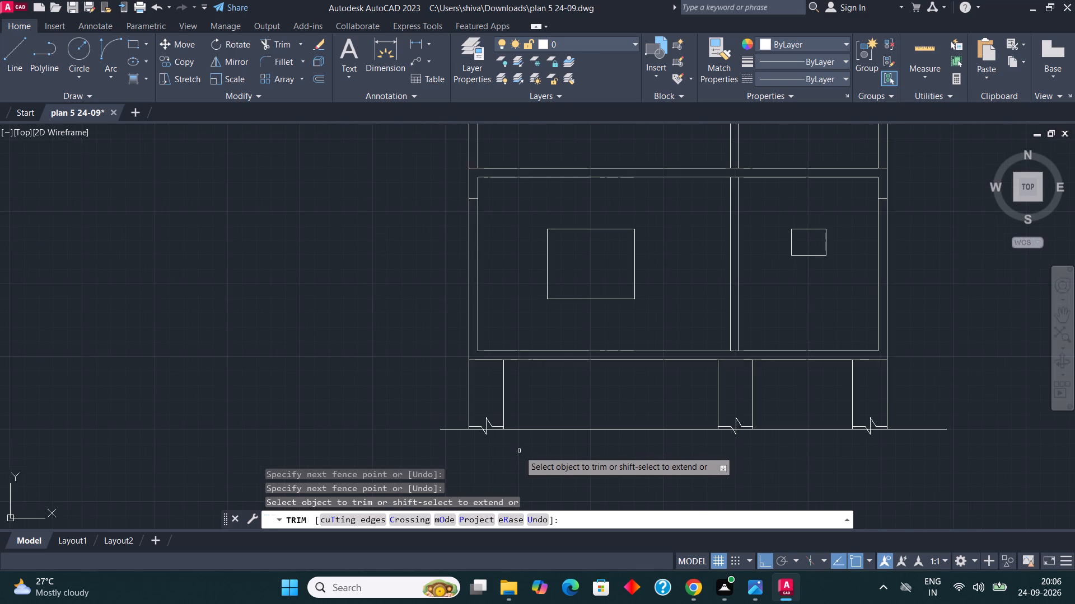
{"action": "scroll", "coordinate": [519, 451], "scroll_direction": "down", "scroll_amount": 2}
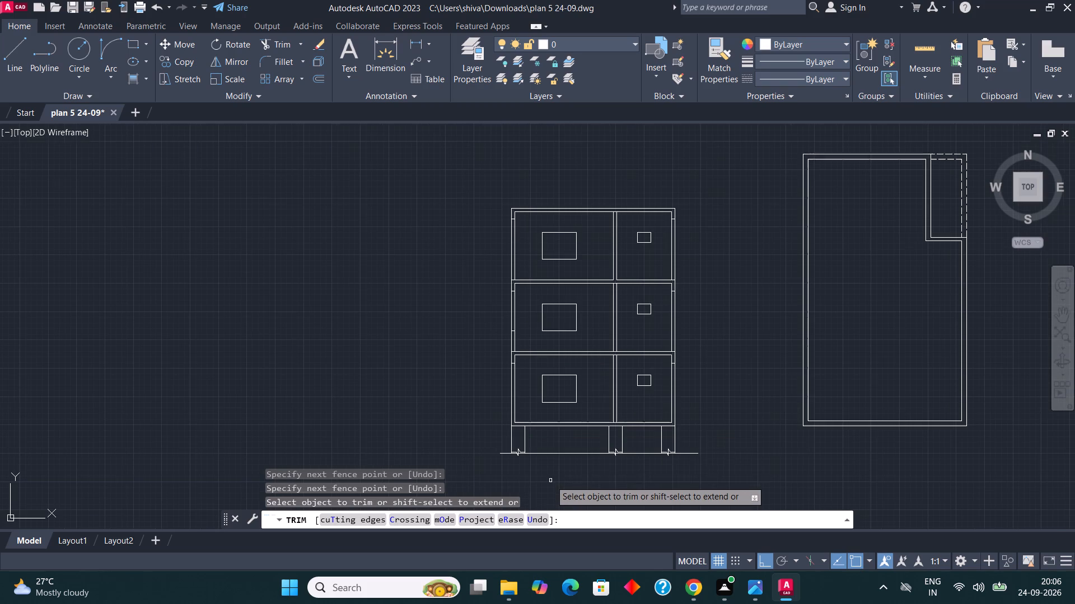
{"action": "scroll", "coordinate": [577, 418], "scroll_direction": "up", "scroll_amount": 1}
{"action": "scroll", "coordinate": [539, 450], "scroll_direction": "down", "scroll_amount": 1}
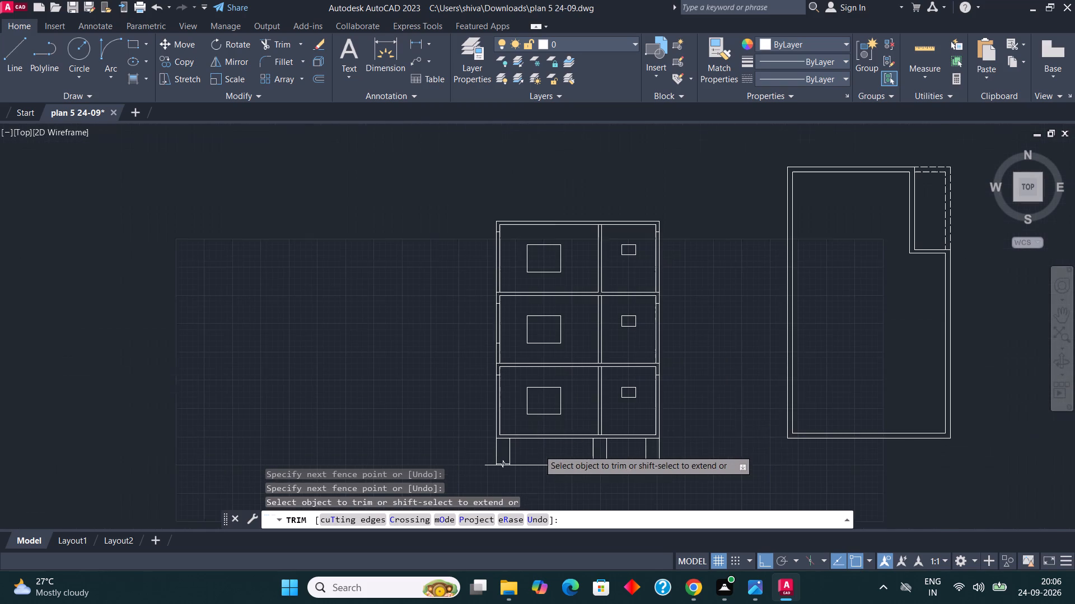
{"action": "scroll", "coordinate": [587, 414], "scroll_direction": "up", "scroll_amount": 1}
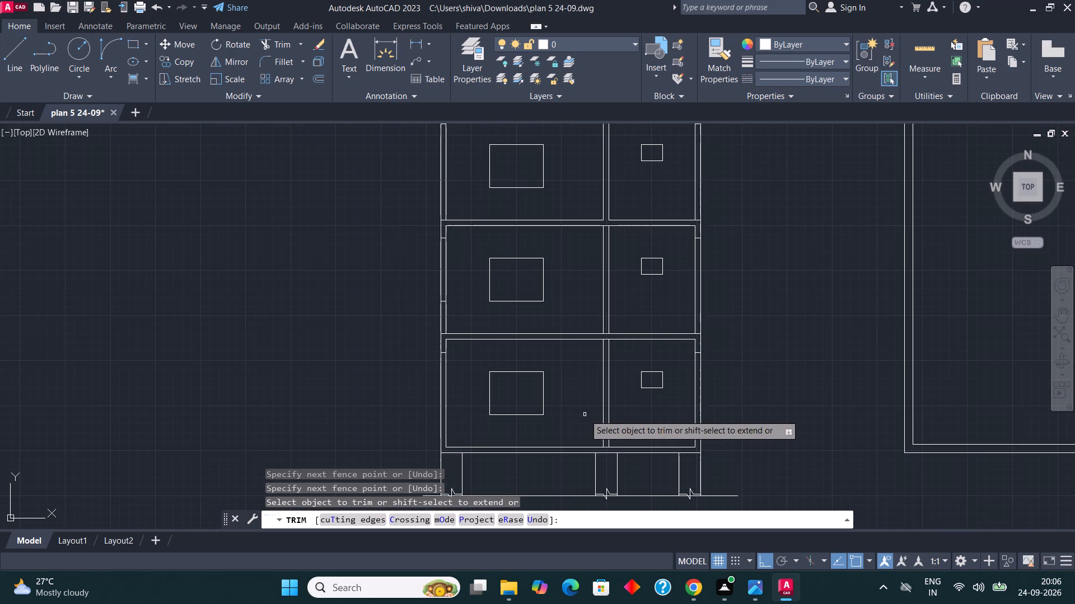
{"action": "key", "text": "Escape"}
{"action": "key", "text": "Escape"}
{"action": "key", "text": "Escape"}
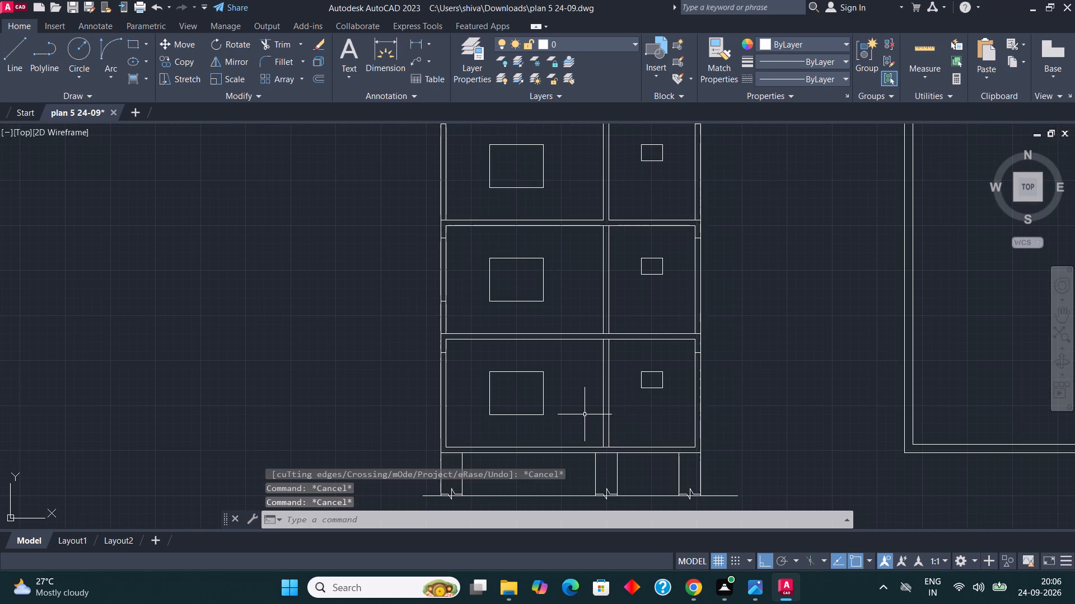
Copy the middle floor plan's upper OPEN TO SKY label vertically into the section's top storey, above the large window.
{"action": "scroll", "coordinate": [585, 385], "scroll_direction": "down", "scroll_amount": 1}
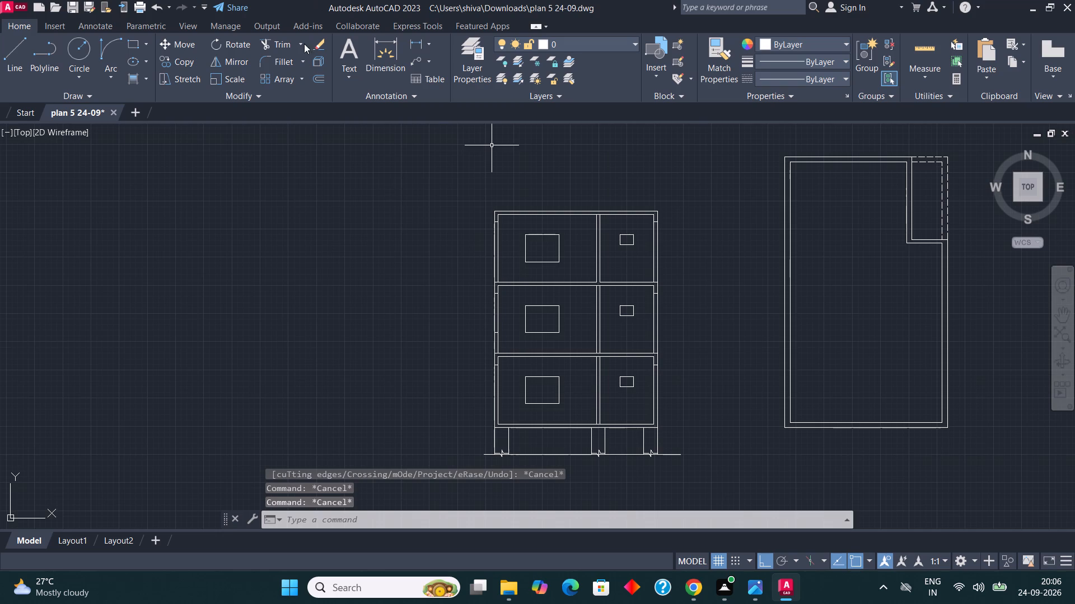
{"action": "scroll", "coordinate": [727, 202], "scroll_direction": "down", "scroll_amount": 1}
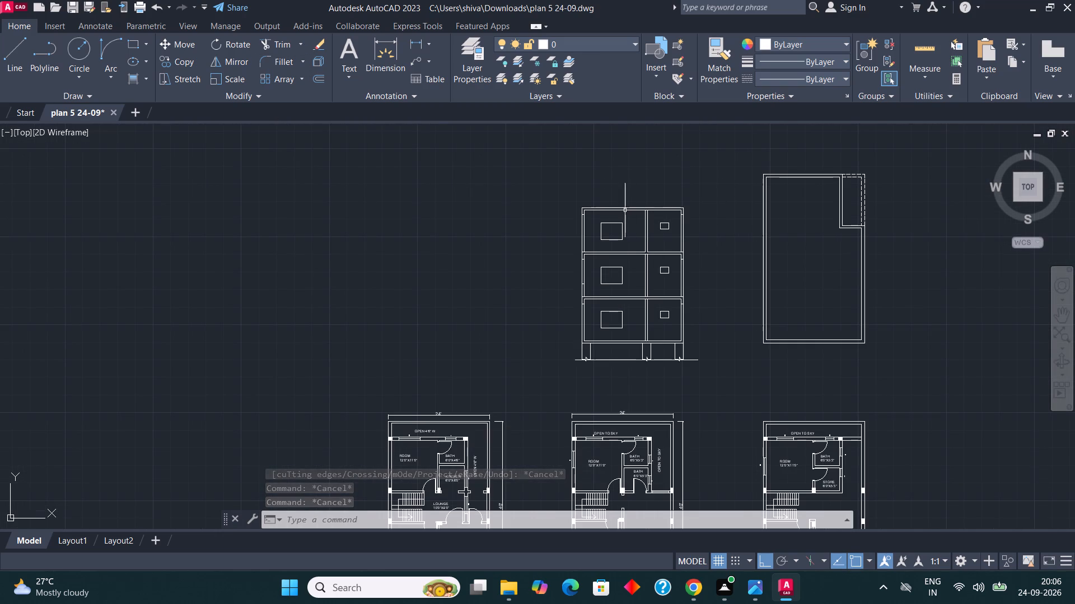
{"action": "scroll", "coordinate": [652, 217], "scroll_direction": "up", "scroll_amount": 1}
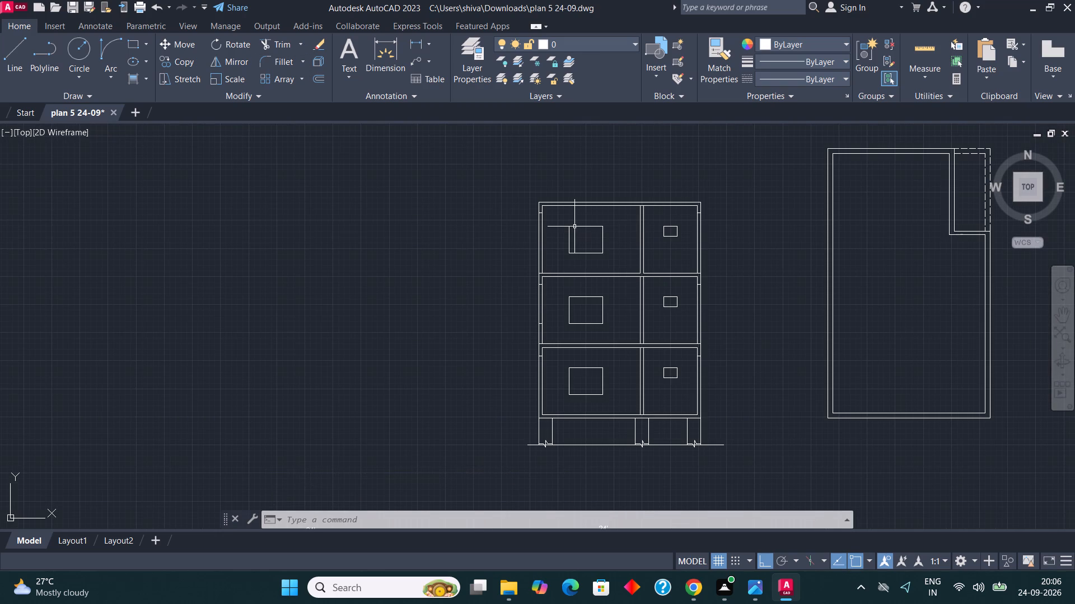
{"action": "scroll", "coordinate": [577, 237], "scroll_direction": "down", "scroll_amount": 2}
{"action": "scroll", "coordinate": [586, 387], "scroll_direction": "up", "scroll_amount": 3}
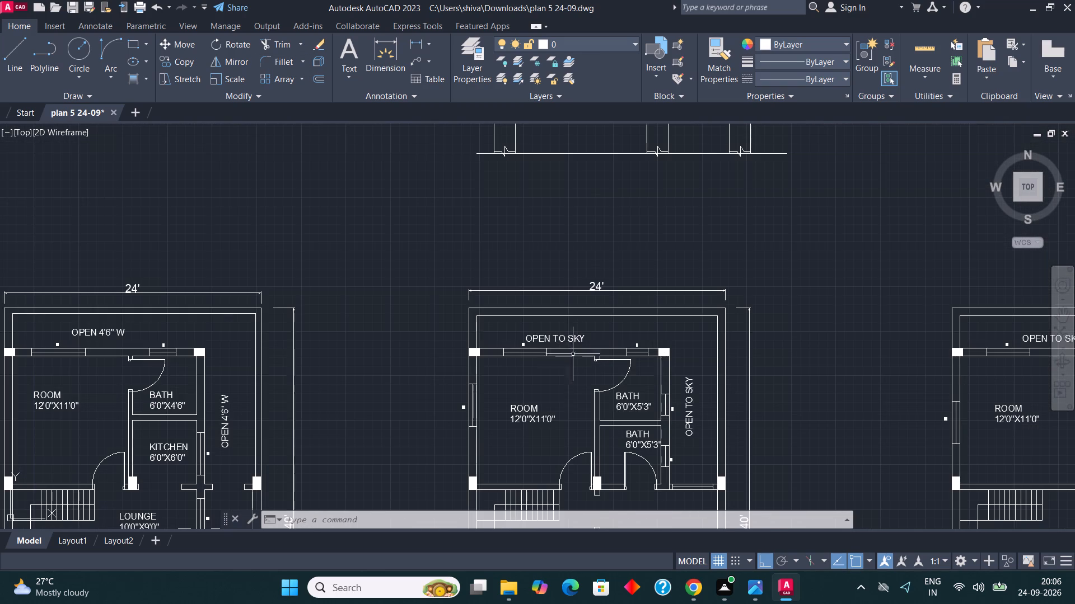
{"action": "scroll", "coordinate": [570, 349], "scroll_direction": "up", "scroll_amount": 1}
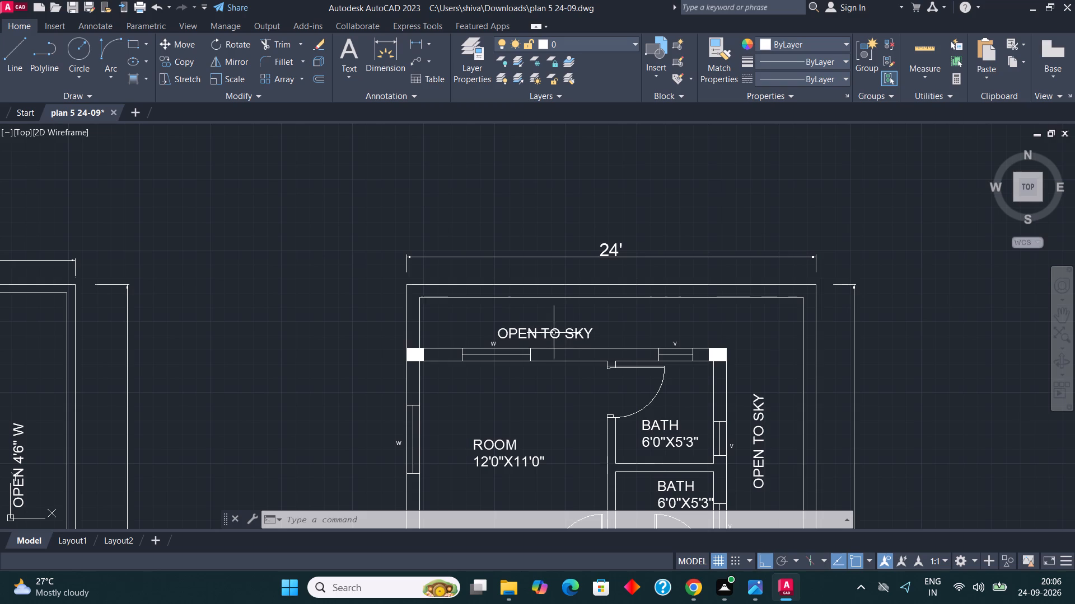
{"action": "left_click", "coordinate": [553, 333]}
{"action": "scroll", "coordinate": [563, 372], "scroll_direction": "down", "scroll_amount": 1}
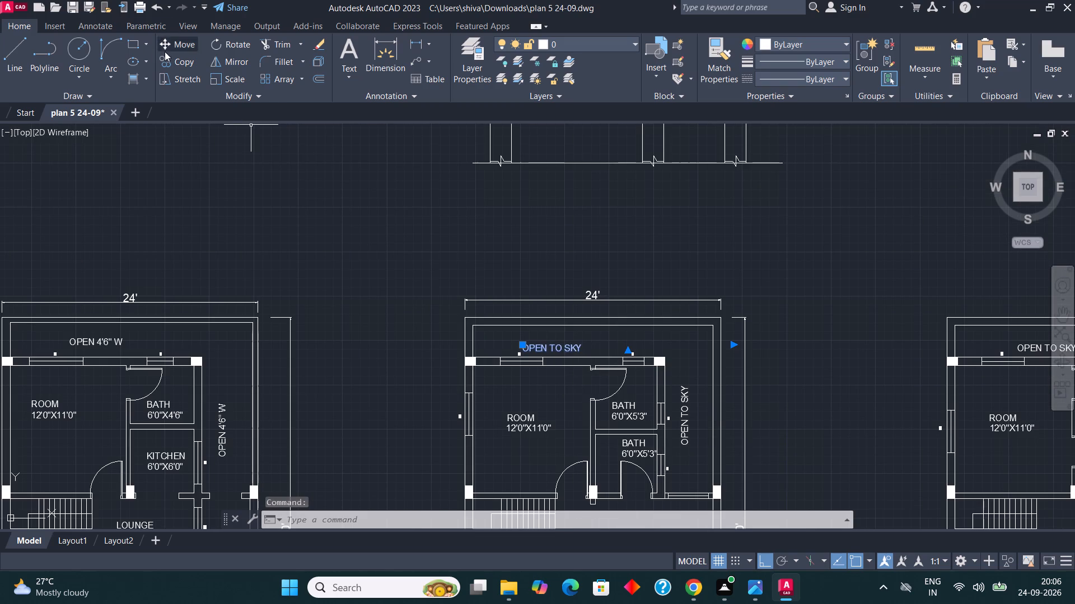
{"action": "left_click", "coordinate": [176, 58]}
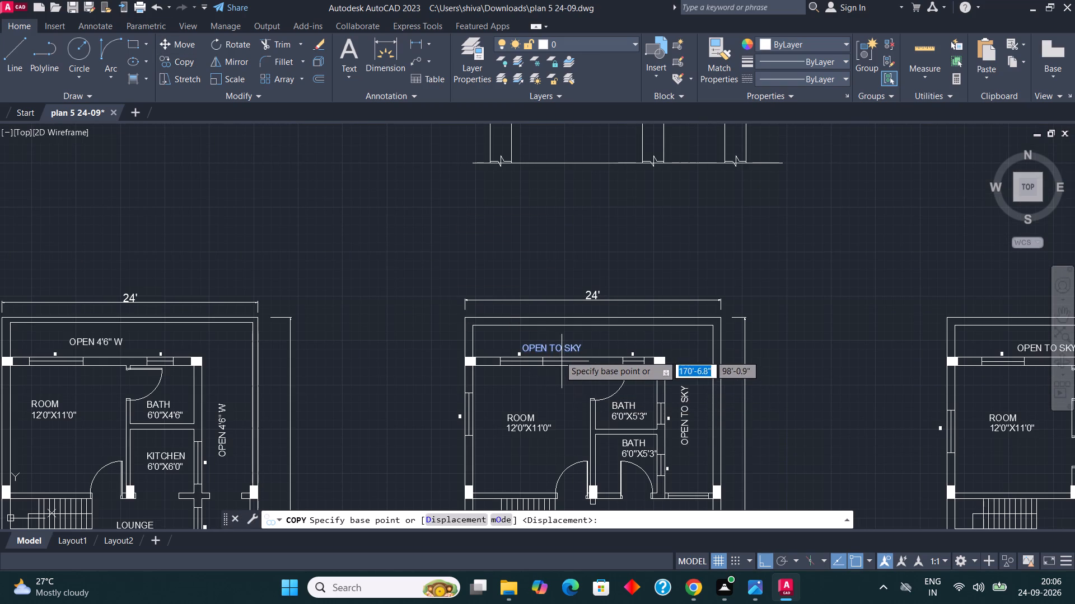
{"action": "left_click", "coordinate": [558, 346]}
{"action": "scroll", "coordinate": [568, 422], "scroll_direction": "down", "scroll_amount": 2}
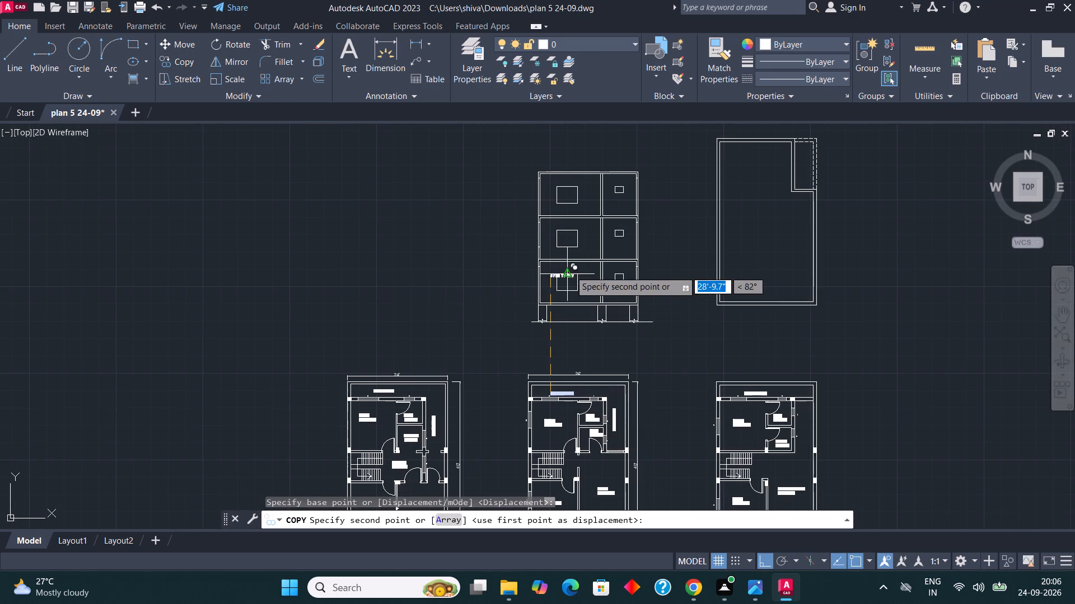
{"action": "scroll", "coordinate": [563, 192], "scroll_direction": "up", "scroll_amount": 2}
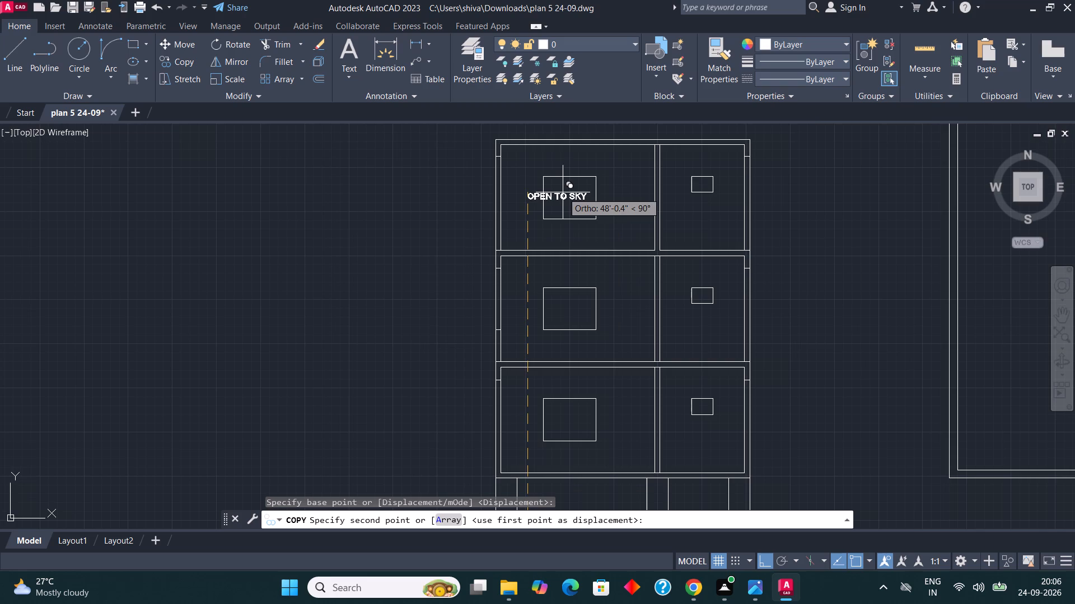
{"action": "scroll", "coordinate": [560, 157], "scroll_direction": "up", "scroll_amount": 3}
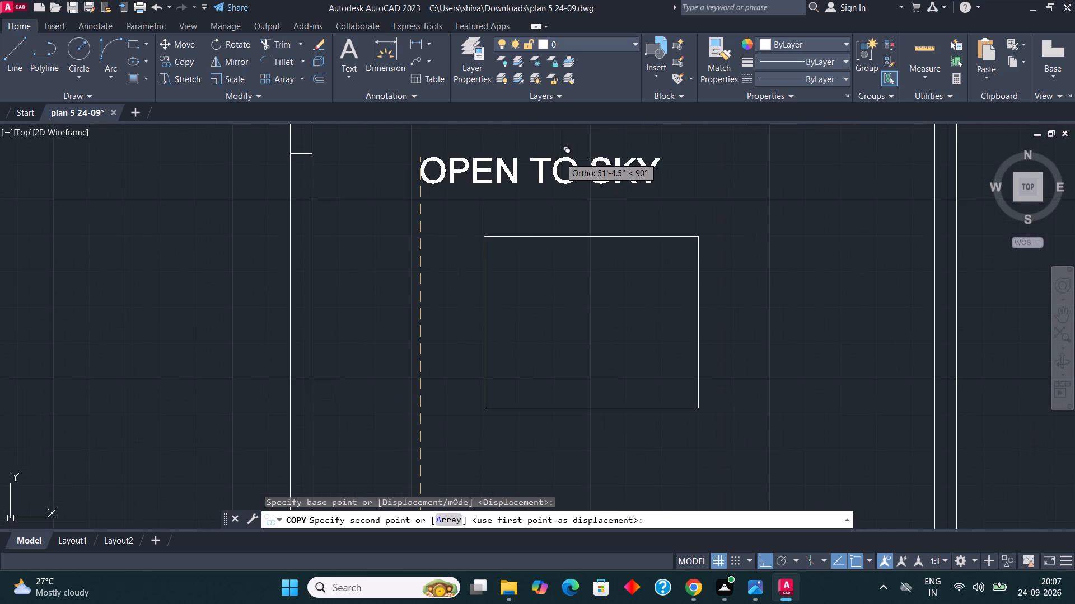
{"action": "scroll", "coordinate": [569, 246], "scroll_direction": "down", "scroll_amount": 1}
{"action": "scroll", "coordinate": [559, 181], "scroll_direction": "up", "scroll_amount": 2}
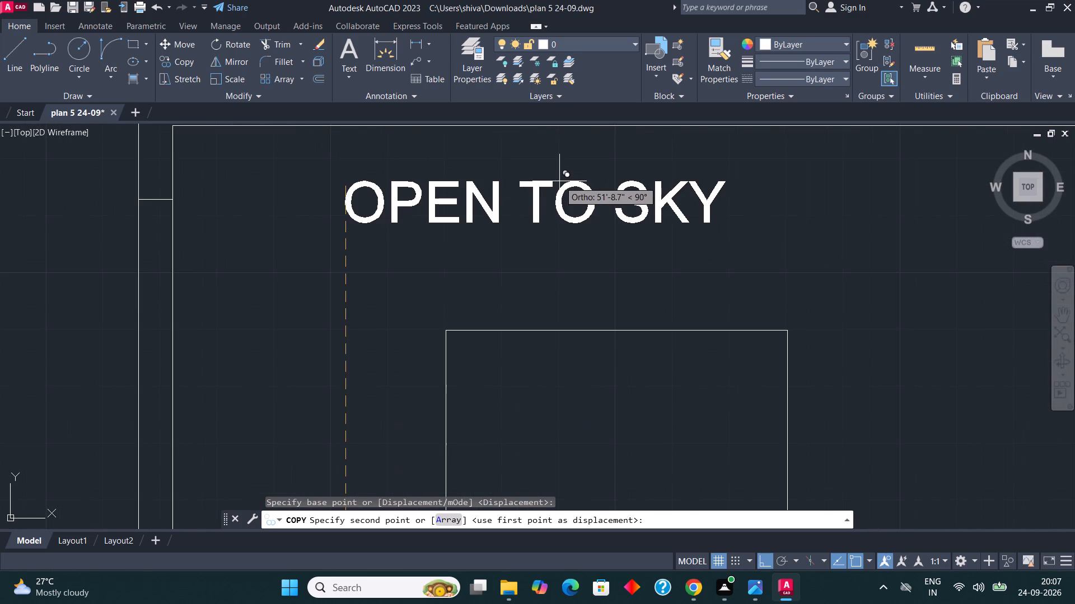
{"action": "scroll", "coordinate": [559, 181], "scroll_direction": "up", "scroll_amount": 1}
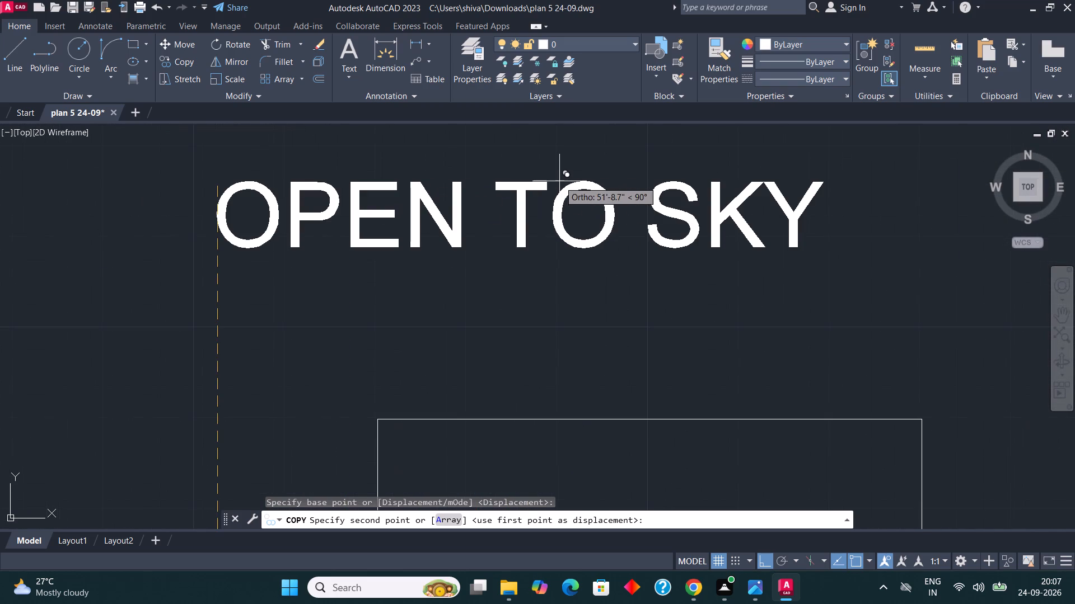
{"action": "left_click", "coordinate": [559, 181]}
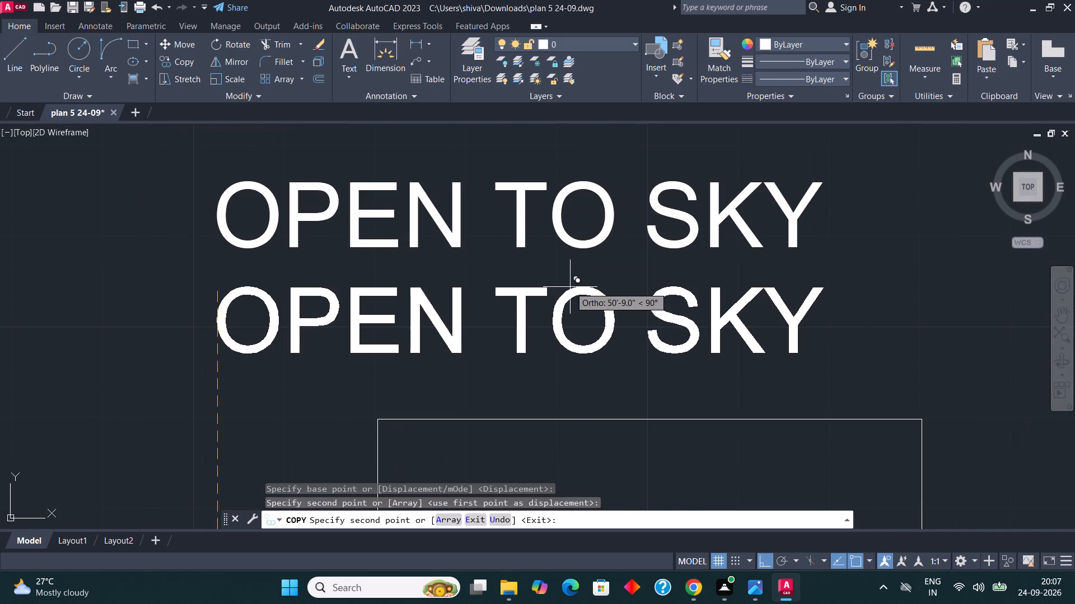
{"action": "key", "text": "Escape"}
{"action": "key", "text": "Escape"}
Scale the copied OPEN TO SKY label in the section's top storey down to about half its size.
{"action": "left_click_drag", "start_coordinate": [568, 279], "coordinate": [571, 250]}
{"action": "left_click", "coordinate": [546, 181]}
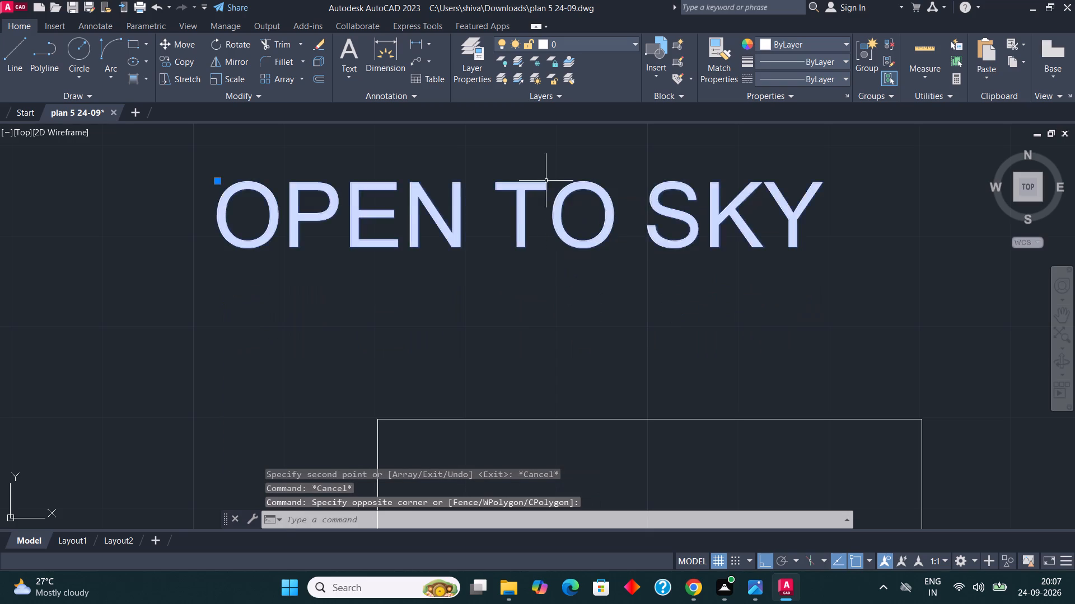
{"action": "scroll", "coordinate": [541, 216], "scroll_direction": "down", "scroll_amount": 2}
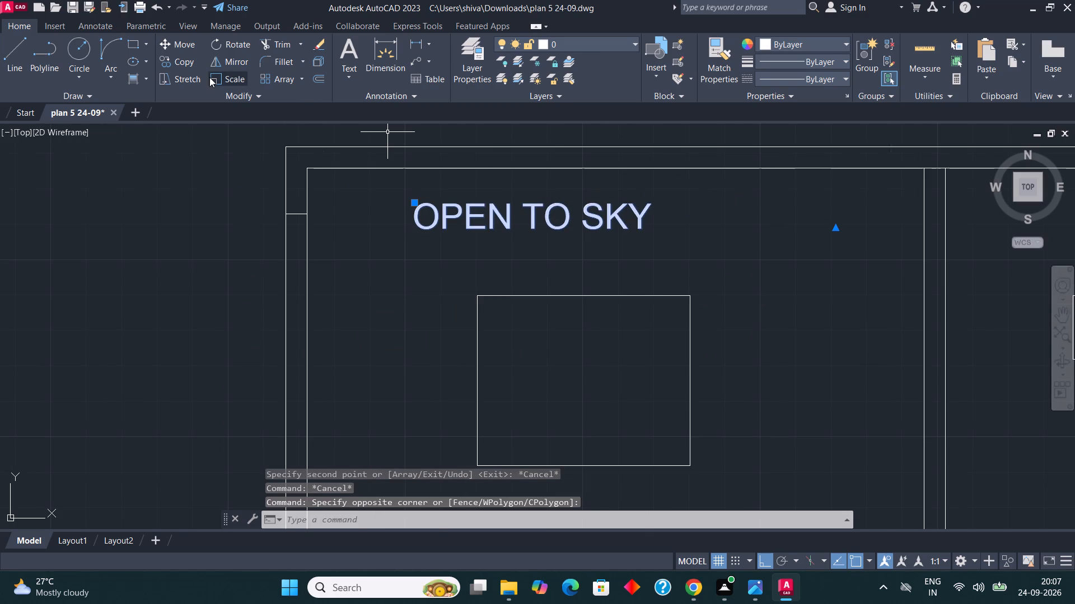
{"action": "left_click", "coordinate": [213, 76]}
{"action": "left_click", "coordinate": [388, 209]}
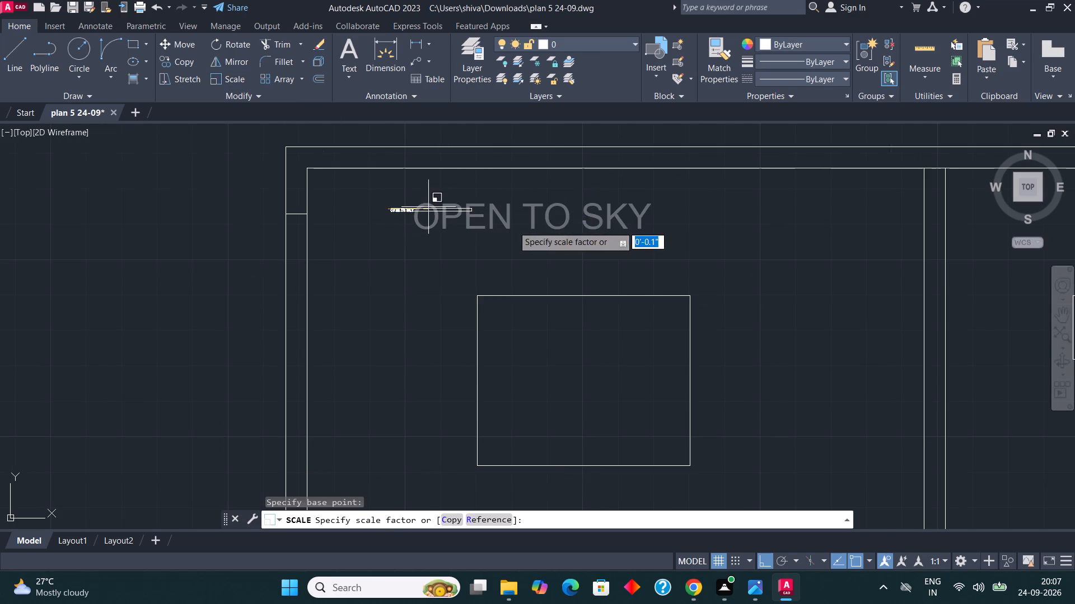
{"action": "left_click", "coordinate": [611, 228]}
Move the reduced OPEN TO SKY label horizontally so it sits roughly centred above the top storey's large window.
{"action": "scroll", "coordinate": [450, 218], "scroll_direction": "up", "scroll_amount": 2}
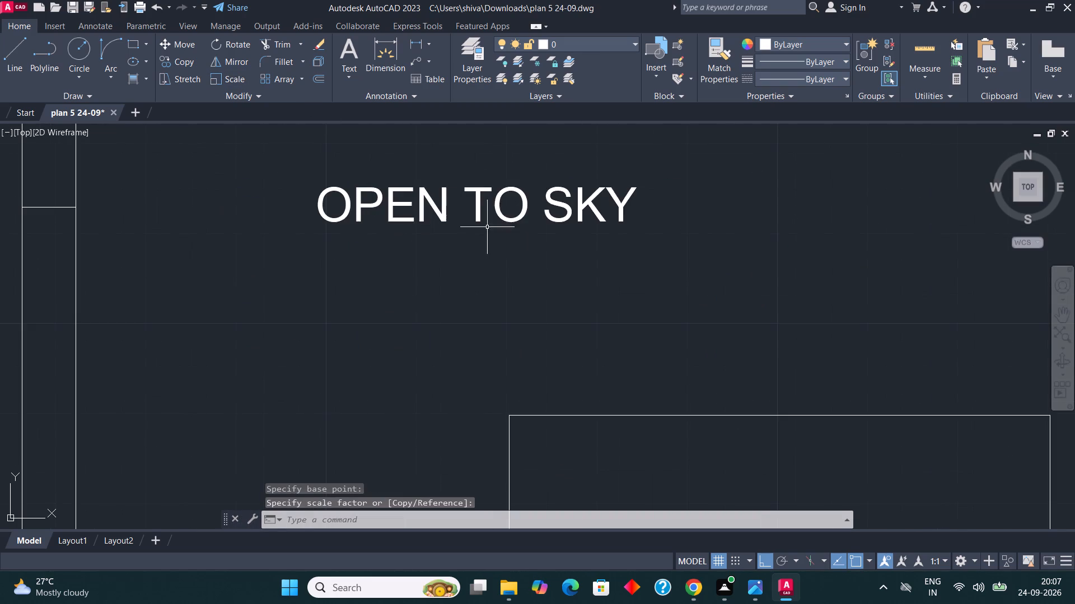
{"action": "left_click", "coordinate": [475, 196]}
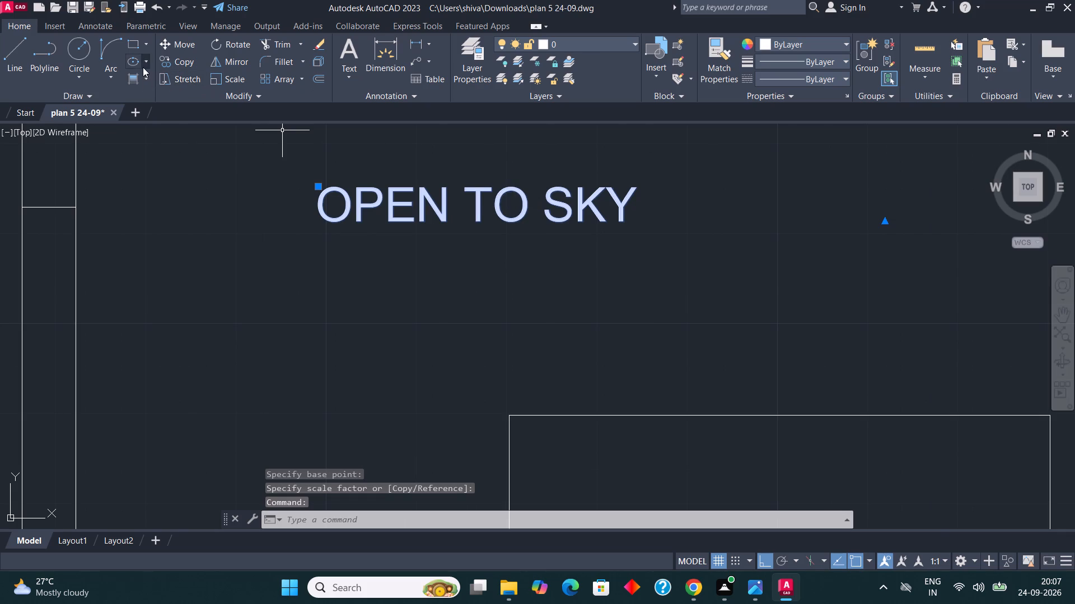
{"action": "left_click", "coordinate": [187, 48]}
{"action": "left_click", "coordinate": [366, 188]}
{"action": "scroll", "coordinate": [327, 232], "scroll_direction": "down", "scroll_amount": 2}
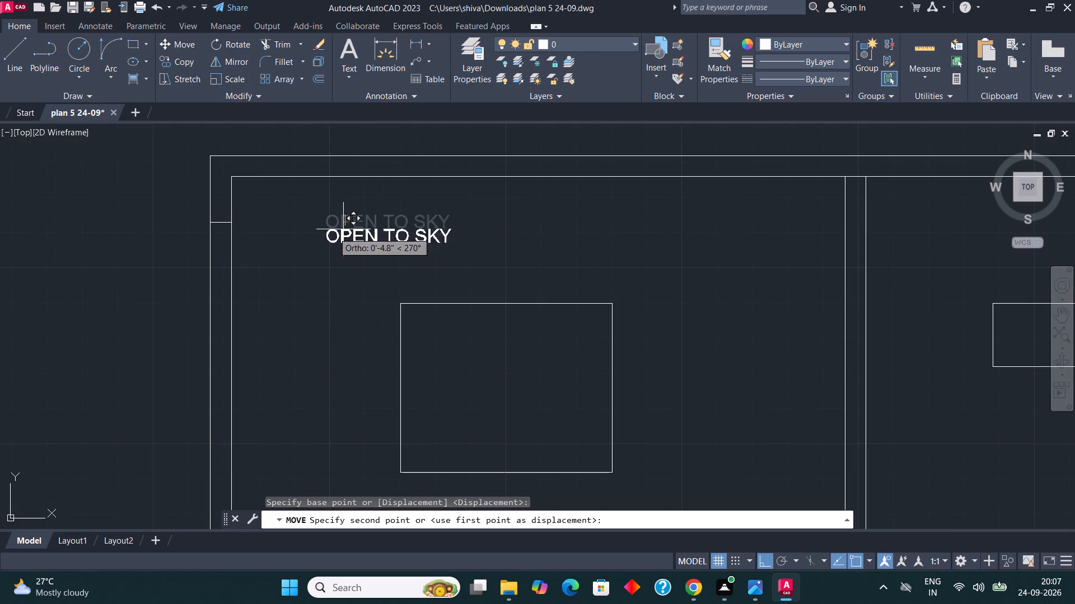
{"action": "scroll", "coordinate": [463, 209], "scroll_direction": "up", "scroll_amount": 2}
{"action": "left_click", "coordinate": [464, 209]}
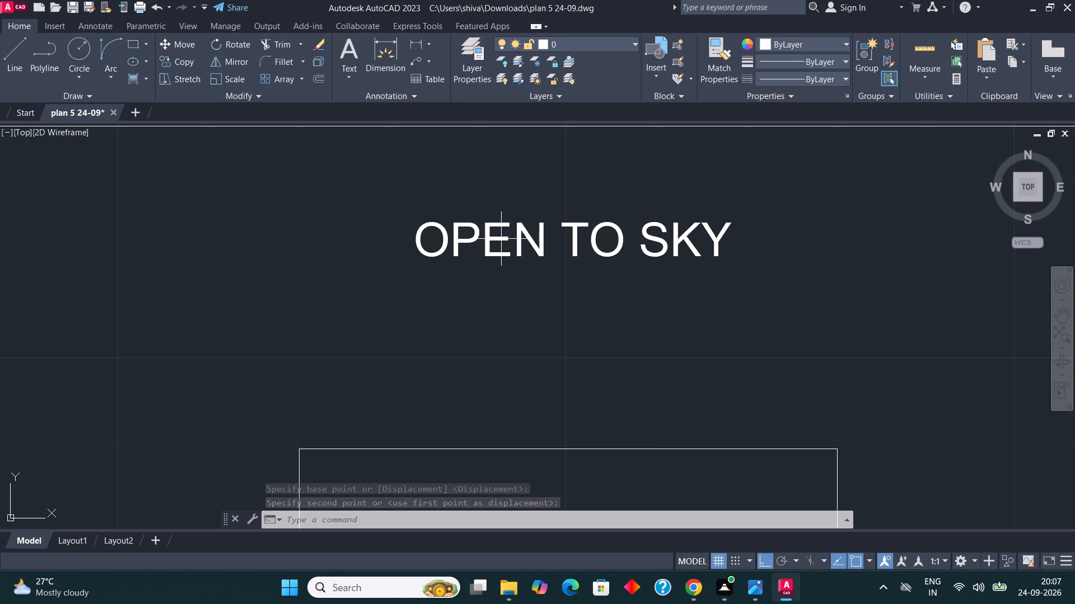
Replace the text of the moved OPEN TO SKY label with RCC SLAB 6" THICK.
{"action": "scroll", "coordinate": [501, 239], "scroll_direction": "up", "scroll_amount": 2}
{"action": "double_click", "coordinate": [463, 239]}
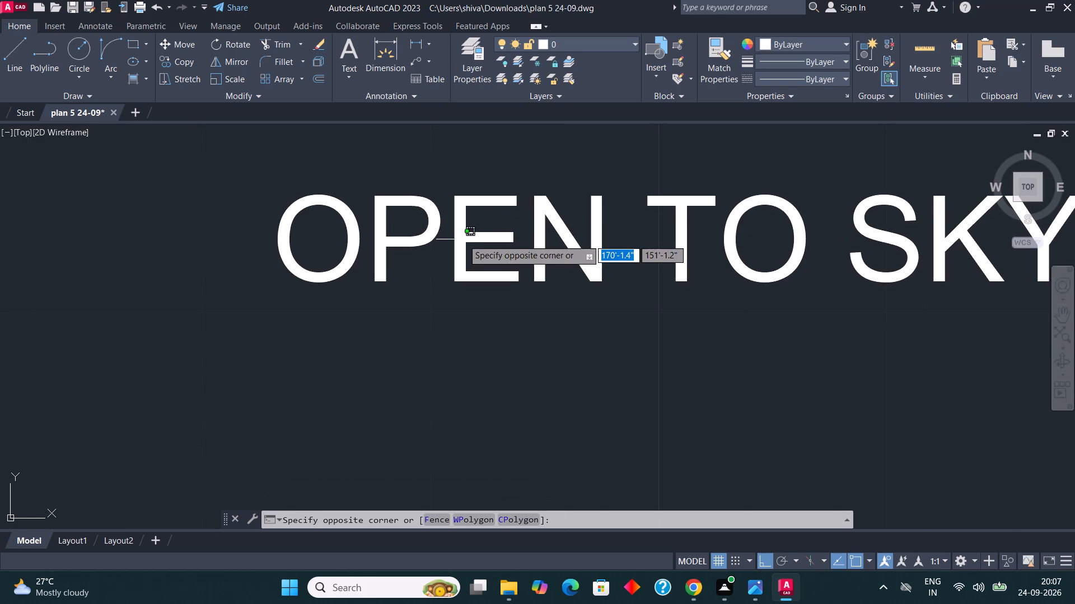
{"action": "double_click", "coordinate": [453, 224]}
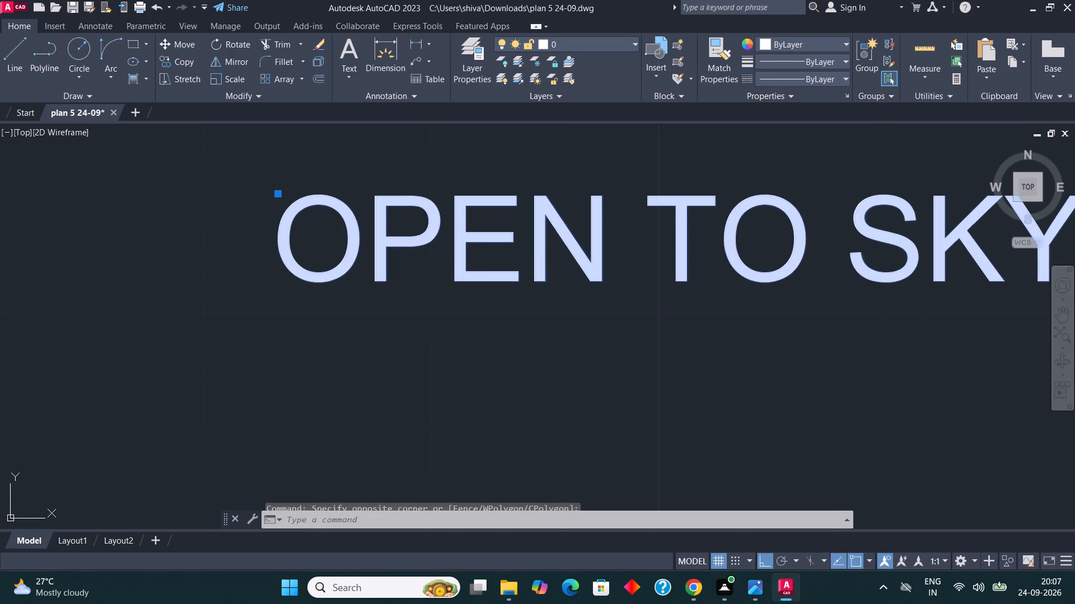
{"action": "scroll", "coordinate": [506, 266], "scroll_direction": "down", "scroll_amount": 4}
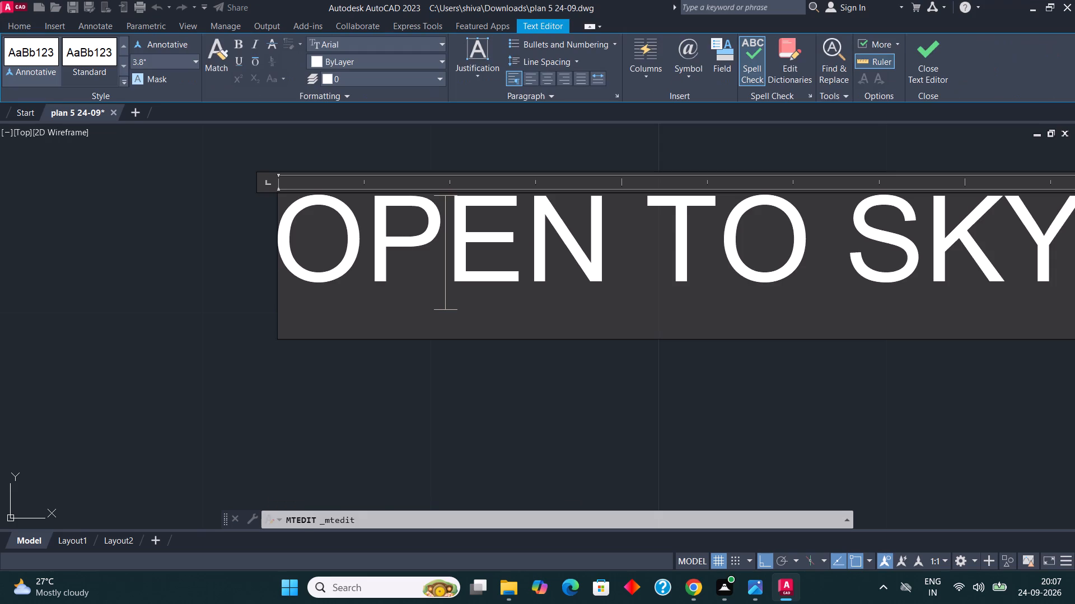
{"action": "left_click", "coordinate": [742, 260]}
{"action": "key", "text": "BackSpace"}
{"action": "key", "text": "BackSpace"}
{"action": "key", "text": "BackSpace"}
{"action": "key", "text": "BackSpace"}
{"action": "key", "text": "BackSpace"}
{"action": "key", "text": "BackSpace"}
{"action": "key", "text": "BackSpace"}
{"action": "key", "text": "BackSpace"}
{"action": "key", "text": "BackSpace"}
{"action": "key", "text": "BackSpace"}
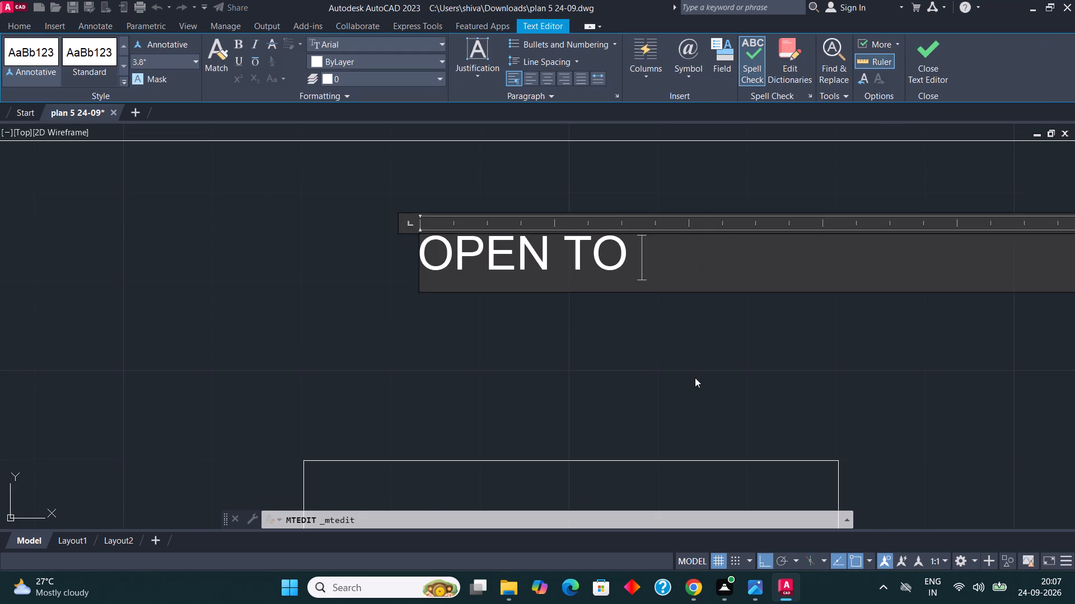
{"action": "key", "text": "BackSpace"}
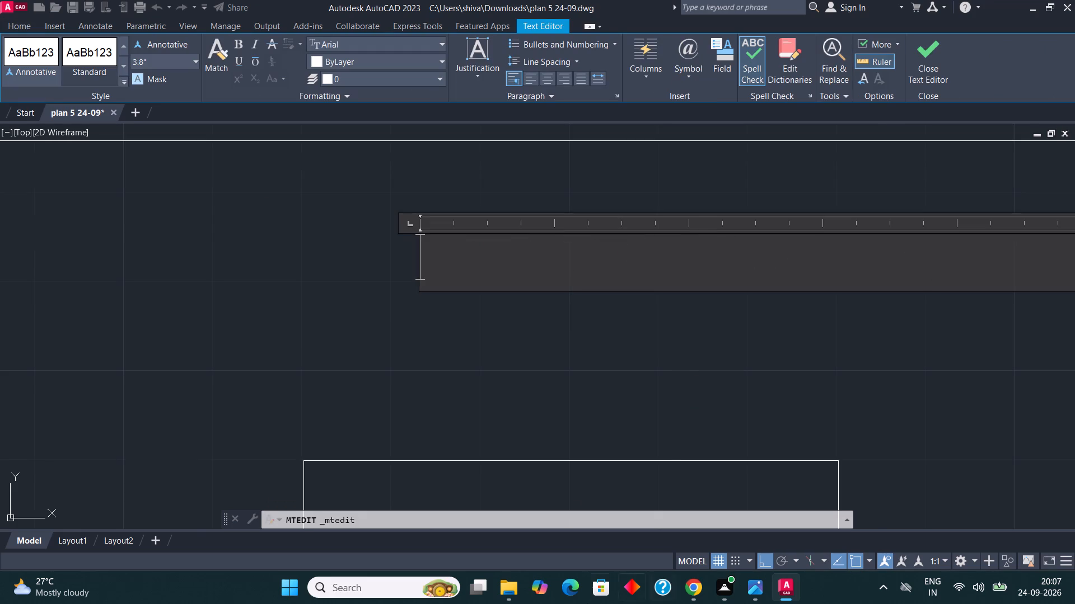
{"action": "type", "text": "RCC"}
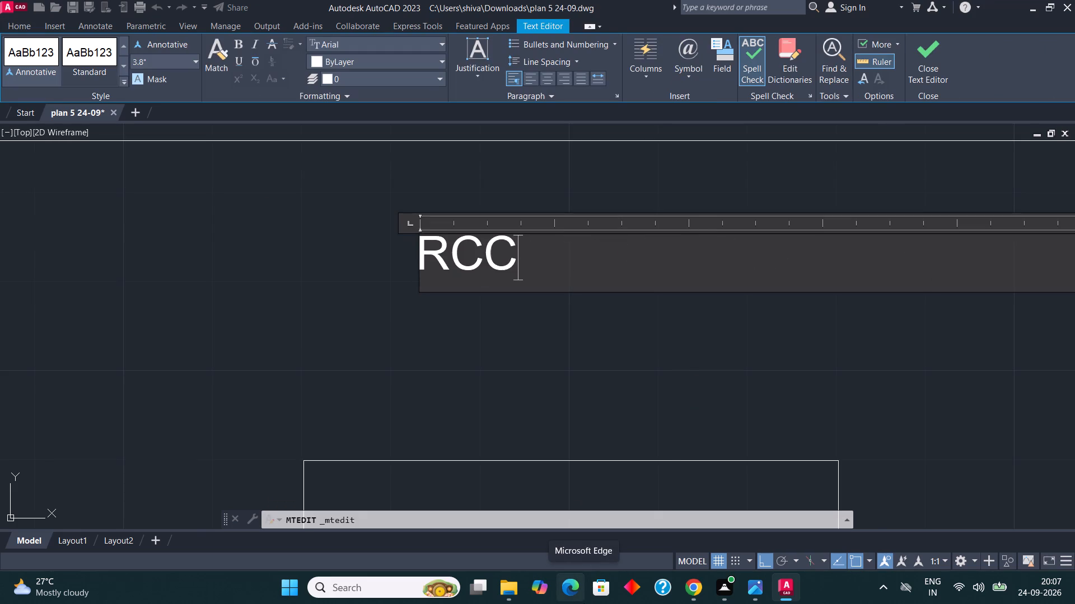
{"action": "key", "text": "space"}
{"action": "type", "text": "SLAB"}
{"action": "key", "text": "space"}
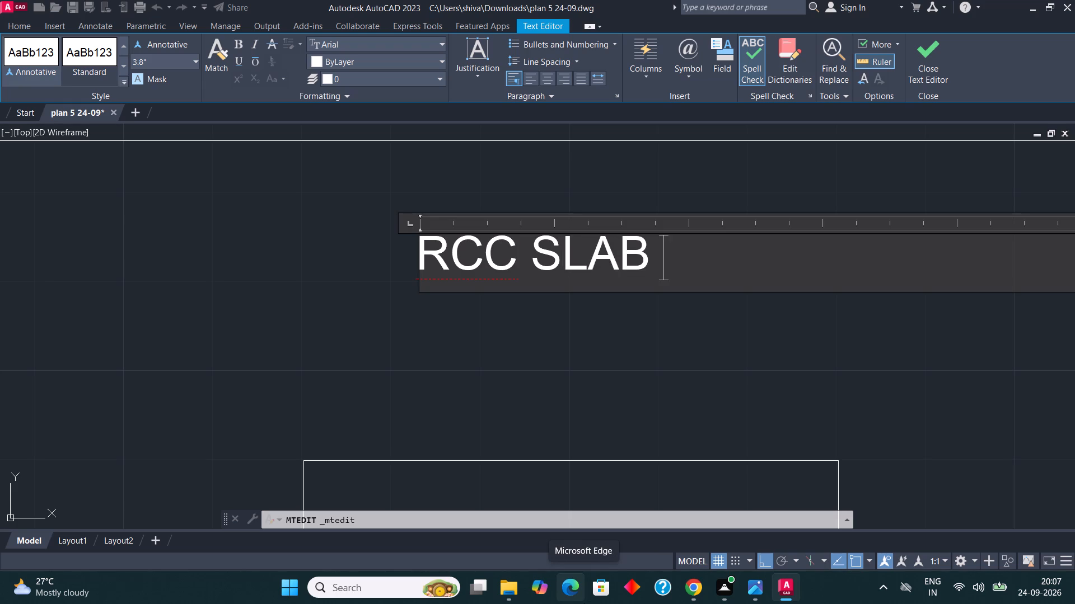
{"action": "type", "text": "6\""}
{"action": "key", "text": "space"}
{"action": "type", "text": "THICK"}
{"action": "key", "text": "space"}
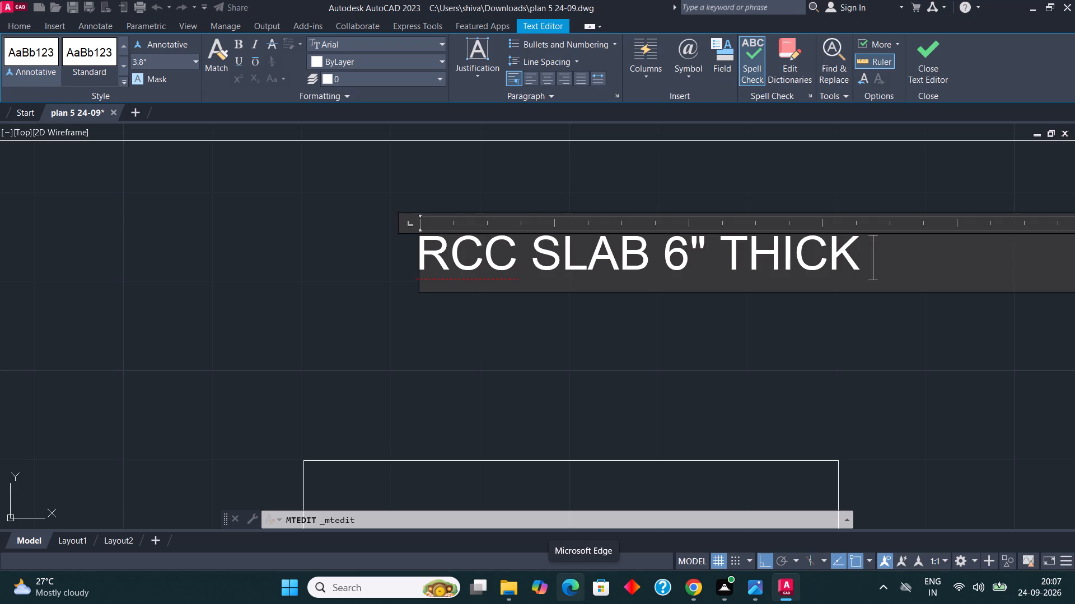
Add a second line reading RCC BEAM 6"X18" to the slab label and finish the text edit.
{"action": "key", "text": "Return"}
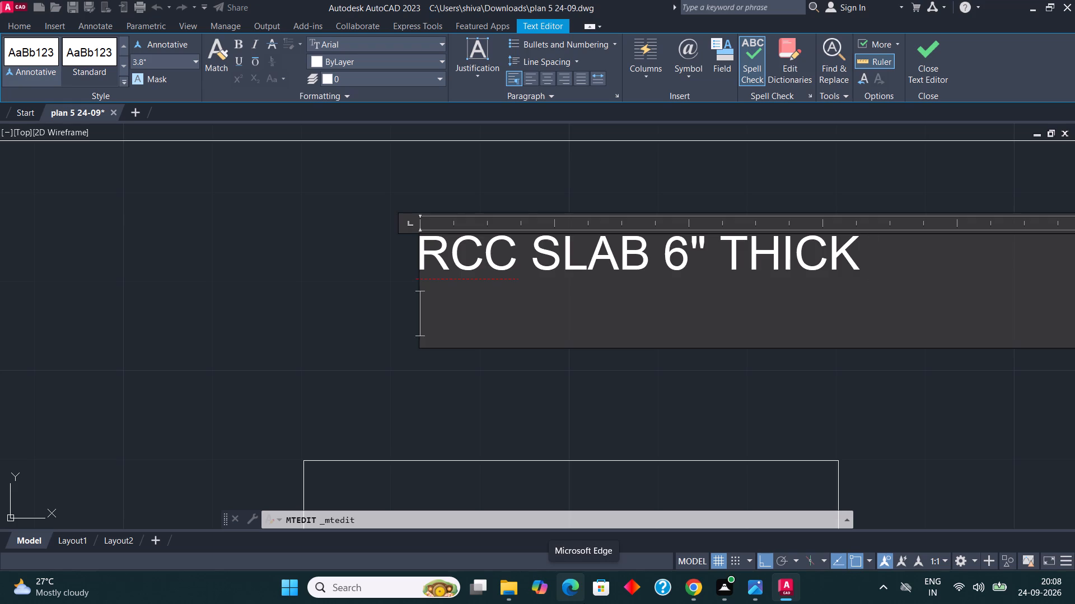
{"action": "type", "text": "RCC"}
{"action": "key", "text": "space"}
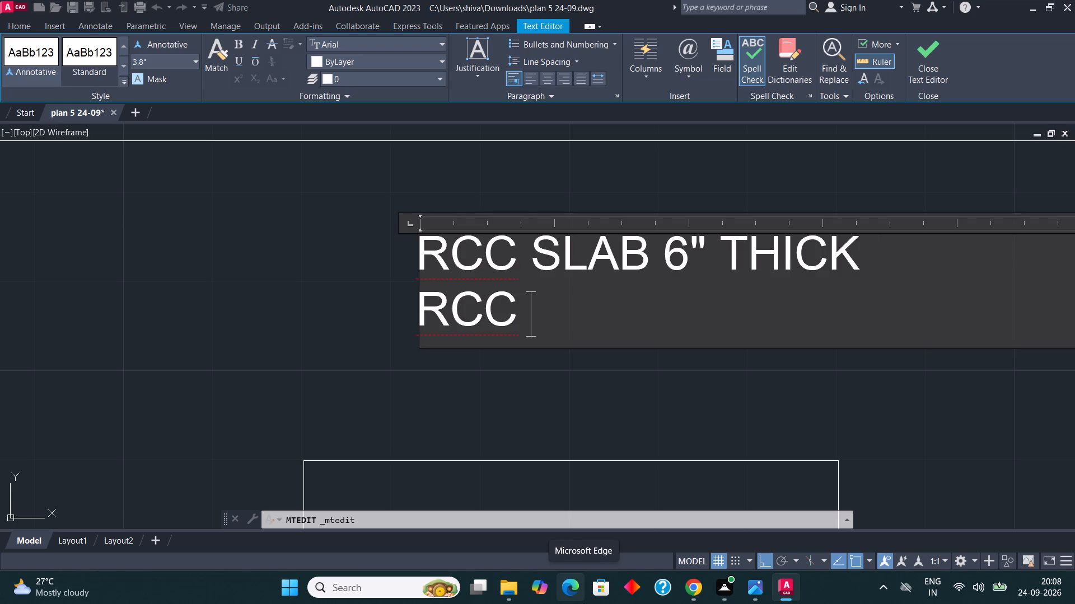
{"action": "type", "text": "BEAM"}
{"action": "key", "text": "space"}
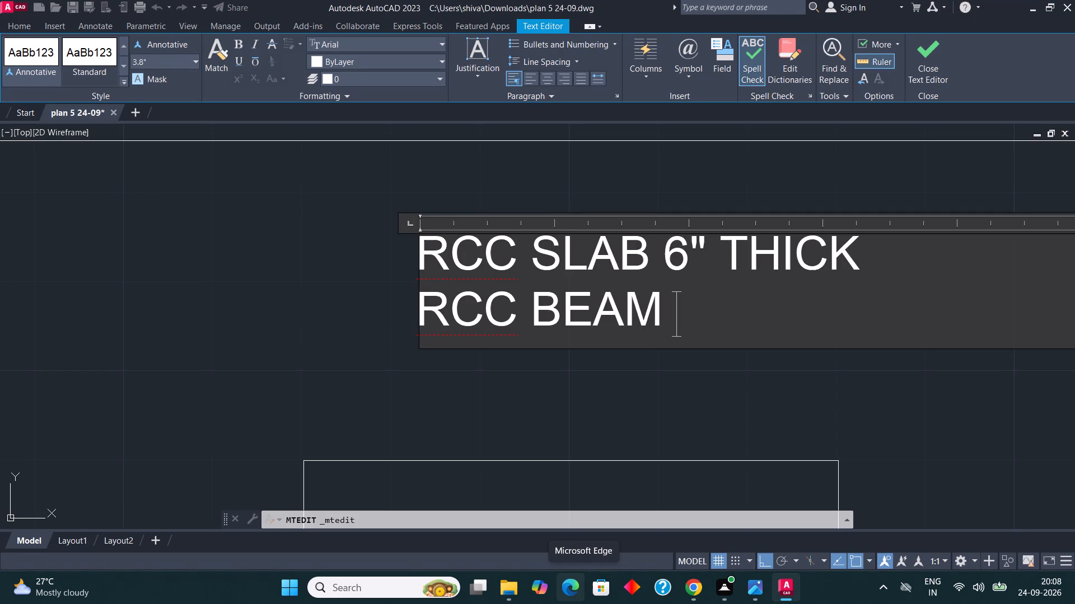
{"action": "type", "text": "6\""}
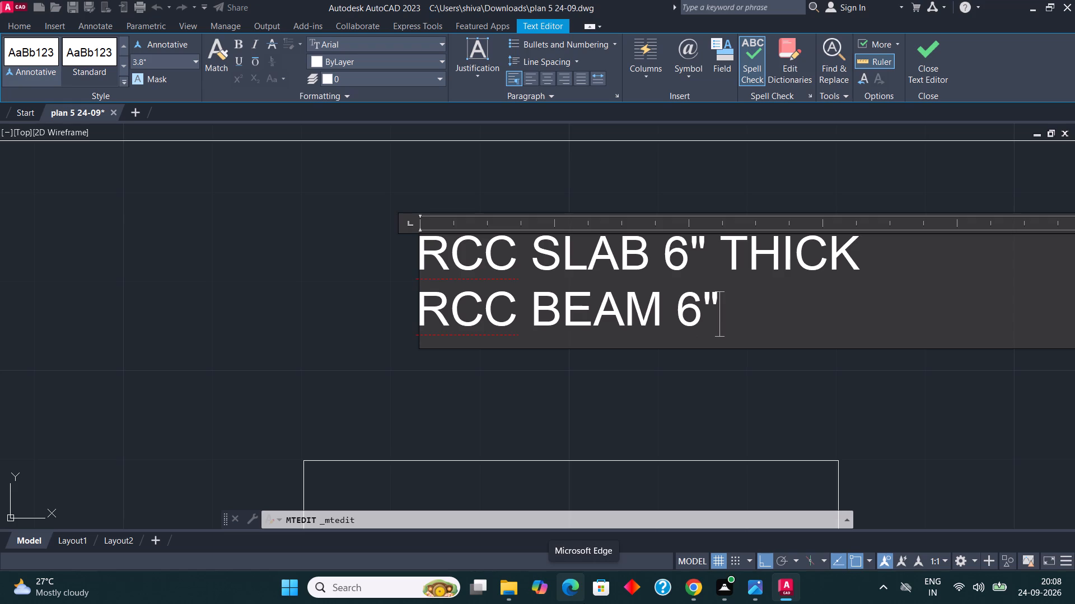
{"action": "key", "text": "x"}
{"action": "type", "text": "18"}
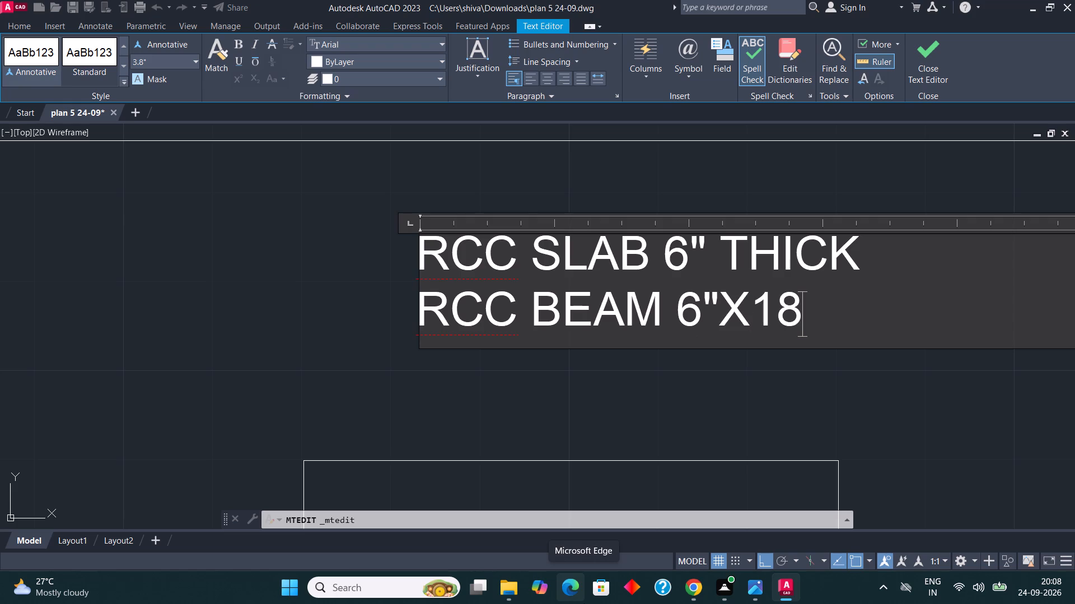
{"action": "key", "text": "shift+quotedbl"}
{"action": "left_click", "coordinate": [413, 402]}
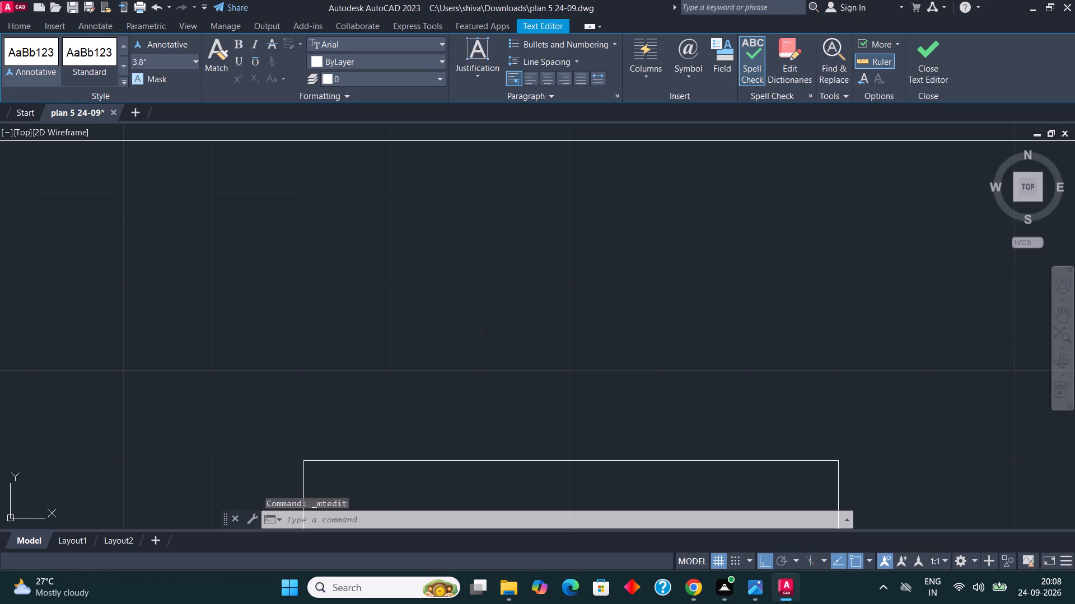
Copy the two-line RCC slab and beam label straight down above the large windows of the middle and bottom storeys.
{"action": "scroll", "coordinate": [488, 271], "scroll_direction": "down", "scroll_amount": 1}
{"action": "scroll", "coordinate": [698, 297], "scroll_direction": "down", "scroll_amount": 1}
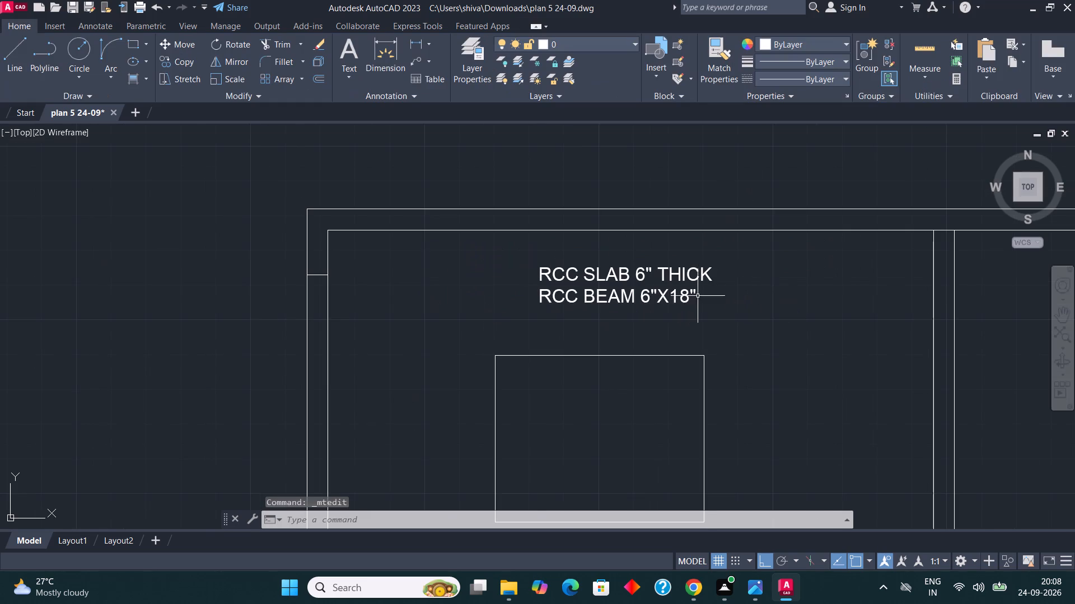
{"action": "left_click", "coordinate": [724, 315]}
{"action": "left_click", "coordinate": [674, 275]}
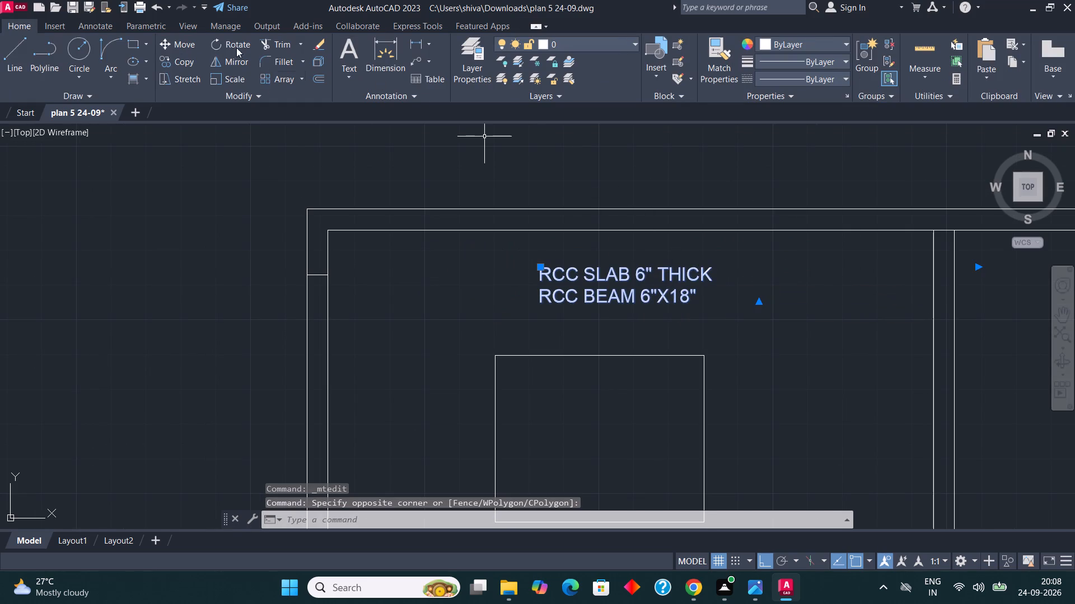
{"action": "left_click", "coordinate": [174, 58]}
{"action": "left_click", "coordinate": [573, 272]}
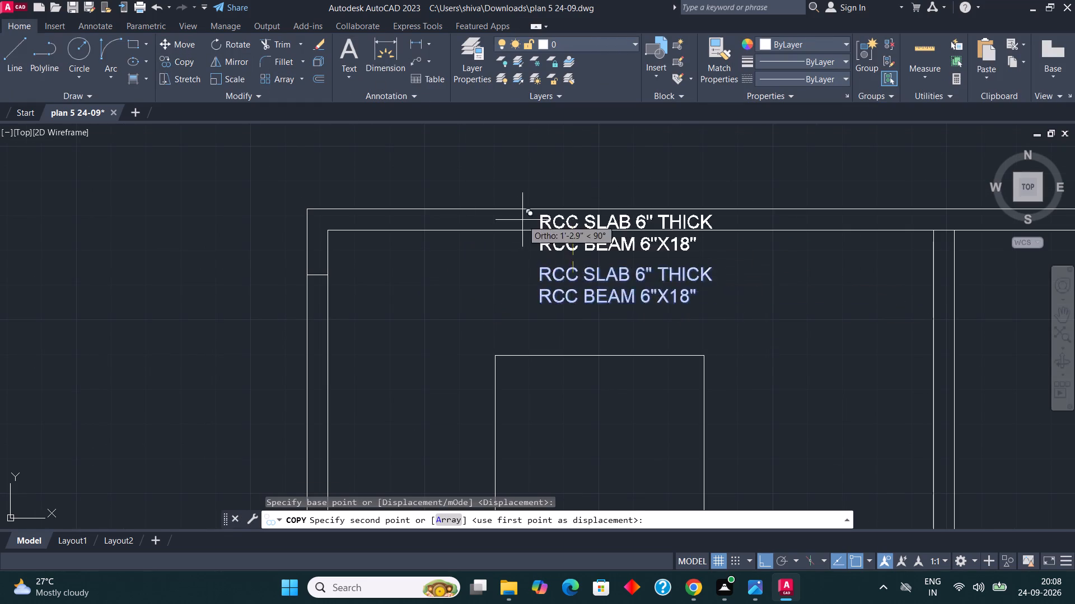
{"action": "scroll", "coordinate": [522, 220], "scroll_direction": "down", "scroll_amount": 2}
{"action": "scroll", "coordinate": [592, 419], "scroll_direction": "up", "scroll_amount": 1}
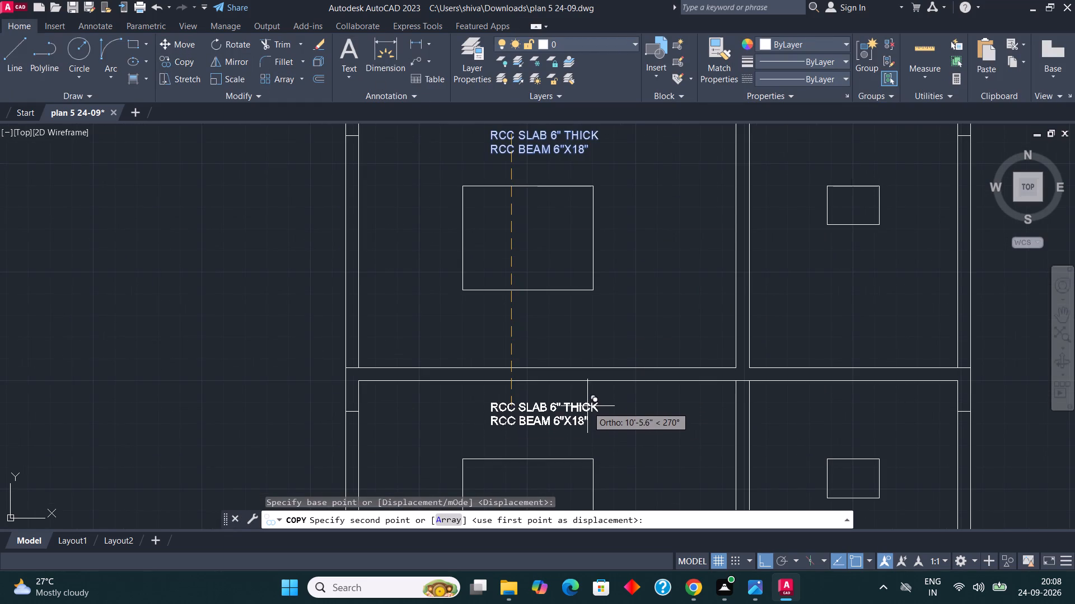
{"action": "left_click", "coordinate": [587, 402]}
{"action": "scroll", "coordinate": [588, 319], "scroll_direction": "down", "scroll_amount": 3}
{"action": "scroll", "coordinate": [605, 422], "scroll_direction": "up", "scroll_amount": 1}
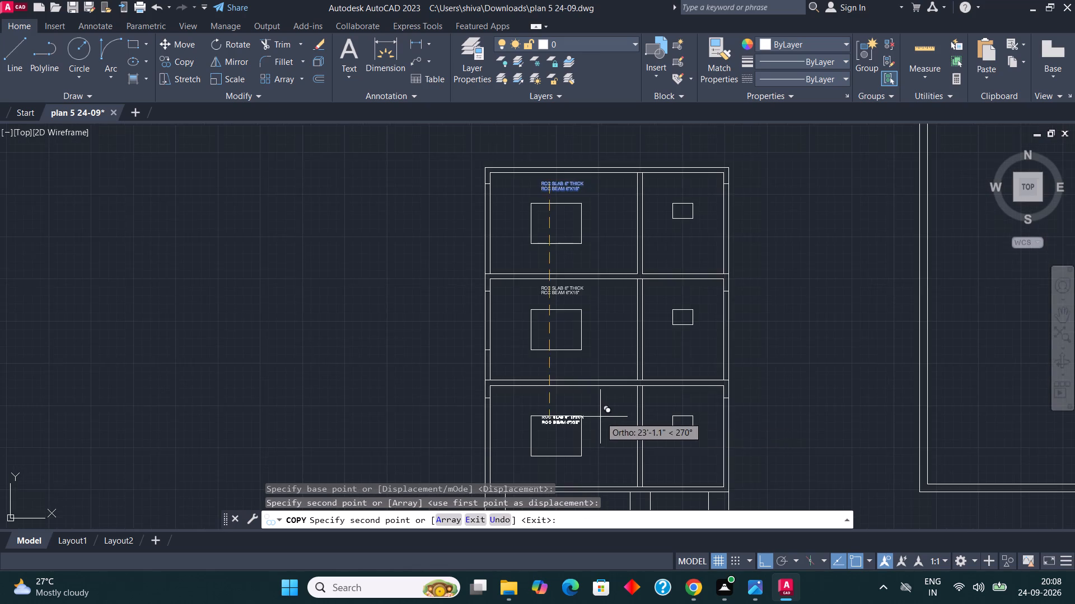
{"action": "scroll", "coordinate": [590, 411], "scroll_direction": "up", "scroll_amount": 2}
{"action": "left_click", "coordinate": [577, 372]}
{"action": "scroll", "coordinate": [578, 285], "scroll_direction": "down", "scroll_amount": 3}
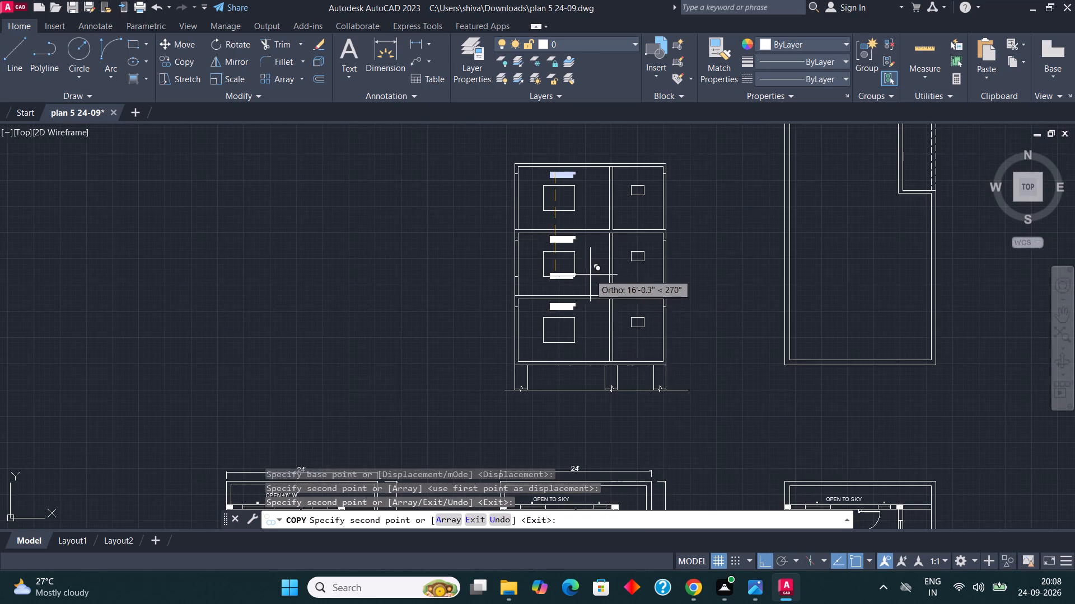
{"action": "scroll", "coordinate": [592, 372], "scroll_direction": "up", "scroll_amount": 2}
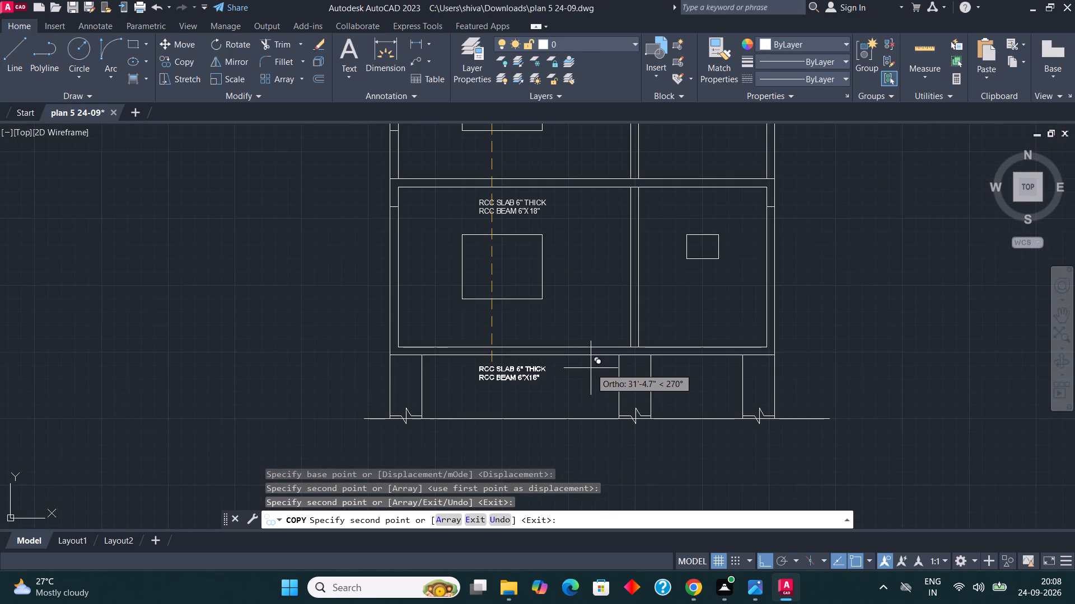
{"action": "key", "text": "Escape"}
{"action": "key", "text": "Escape"}
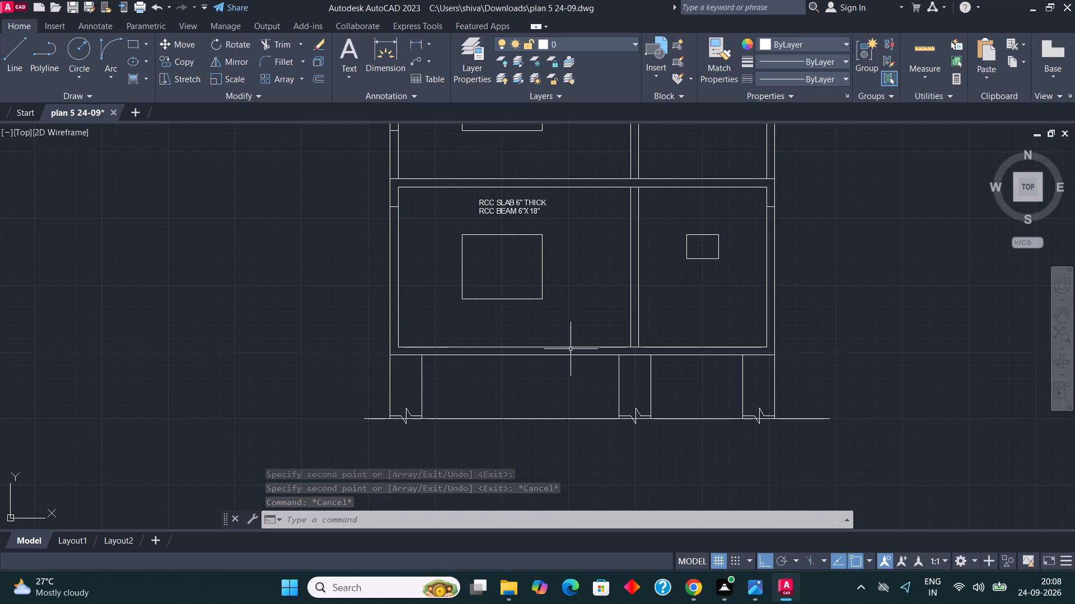
Add a vertical linear dimension outside the section's left wall, from the roof's top edge to the top of the foundation columns.
{"action": "scroll", "coordinate": [572, 362], "scroll_direction": "down", "scroll_amount": 2}
{"action": "scroll", "coordinate": [518, 181], "scroll_direction": "up", "scroll_amount": 1}
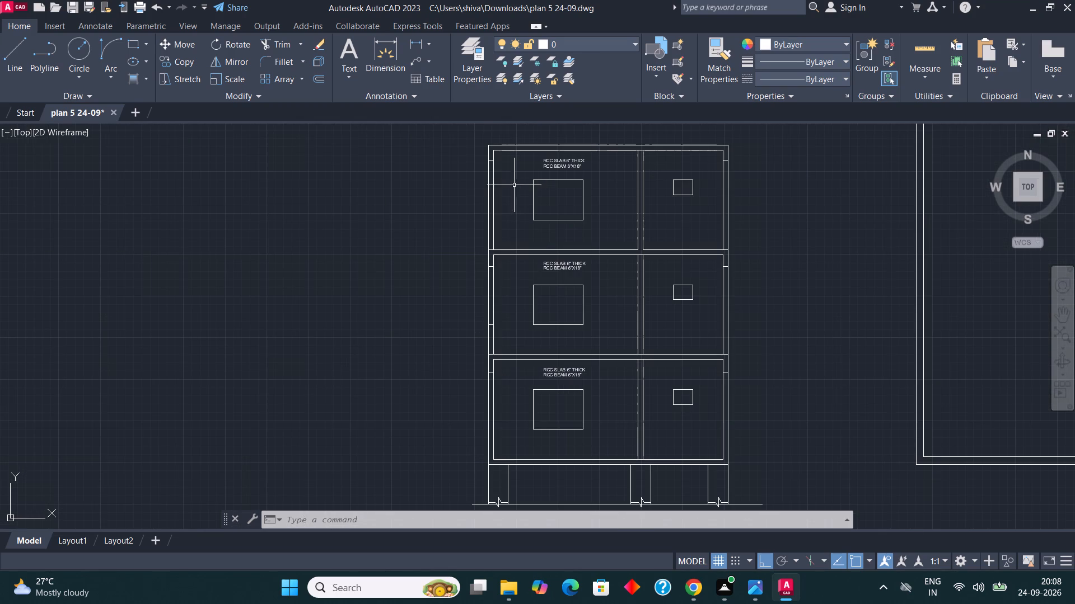
{"action": "scroll", "coordinate": [493, 198], "scroll_direction": "down", "scroll_amount": 1}
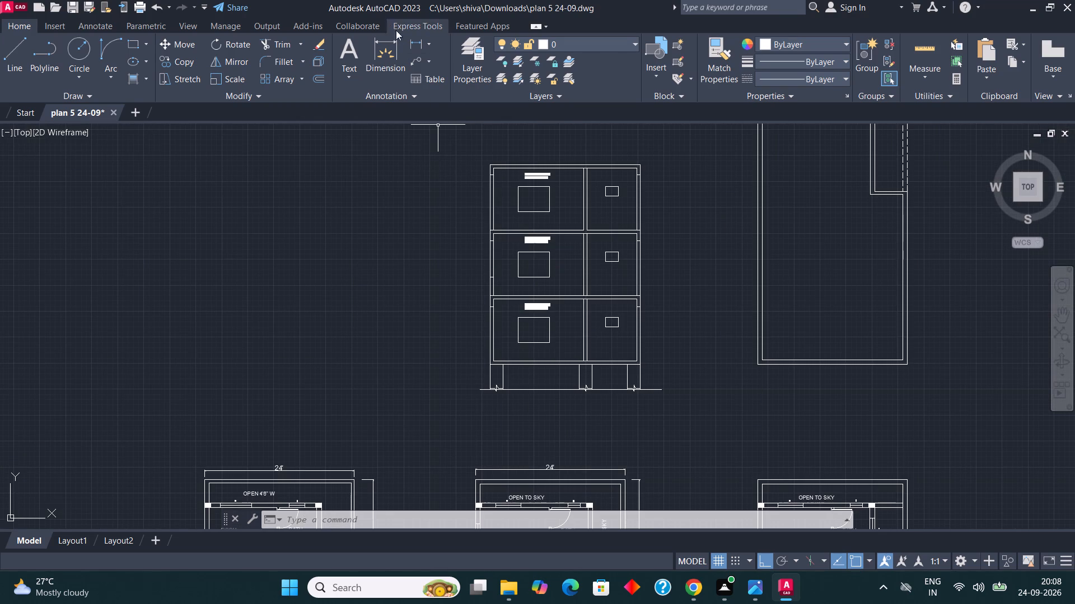
{"action": "left_click", "coordinate": [418, 50]}
{"action": "scroll", "coordinate": [474, 153], "scroll_direction": "up", "scroll_amount": 3}
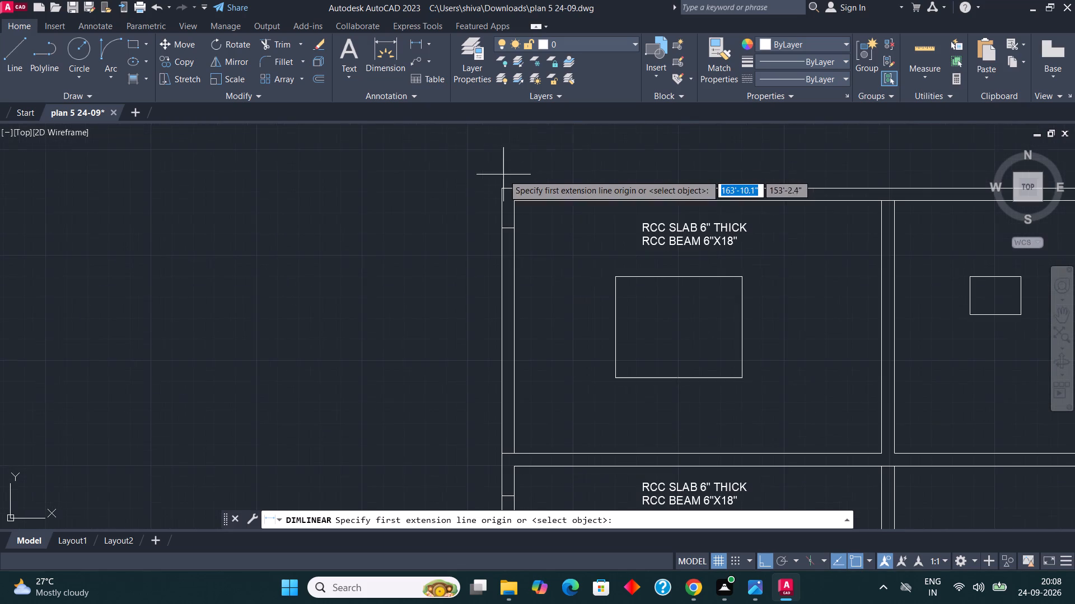
{"action": "left_click", "coordinate": [498, 188]}
{"action": "scroll", "coordinate": [491, 173], "scroll_direction": "down", "scroll_amount": 6}
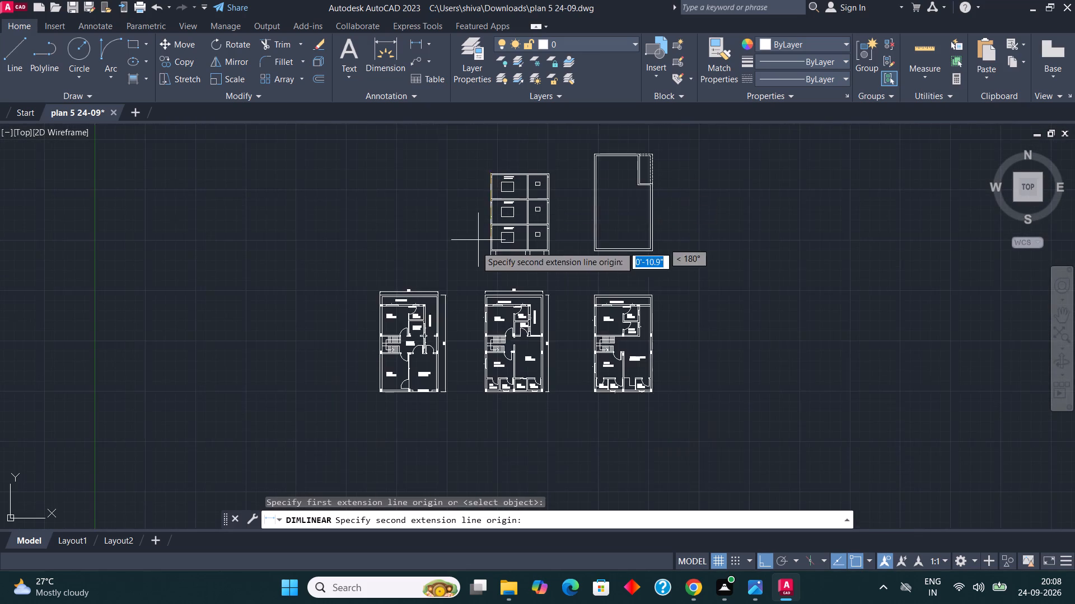
{"action": "scroll", "coordinate": [476, 251], "scroll_direction": "up", "scroll_amount": 3}
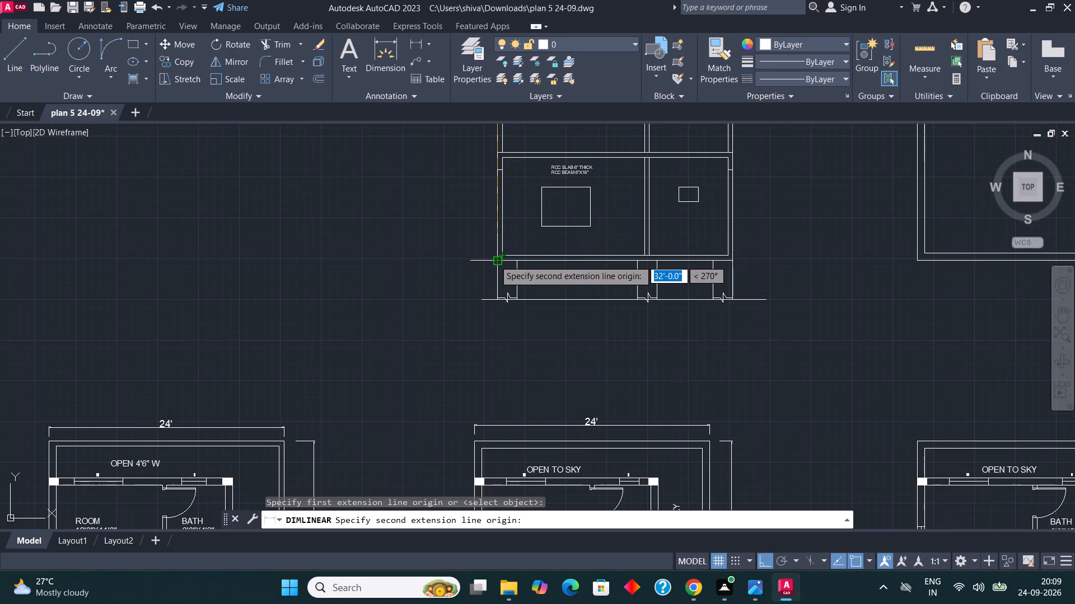
{"action": "scroll", "coordinate": [494, 260], "scroll_direction": "up", "scroll_amount": 1}
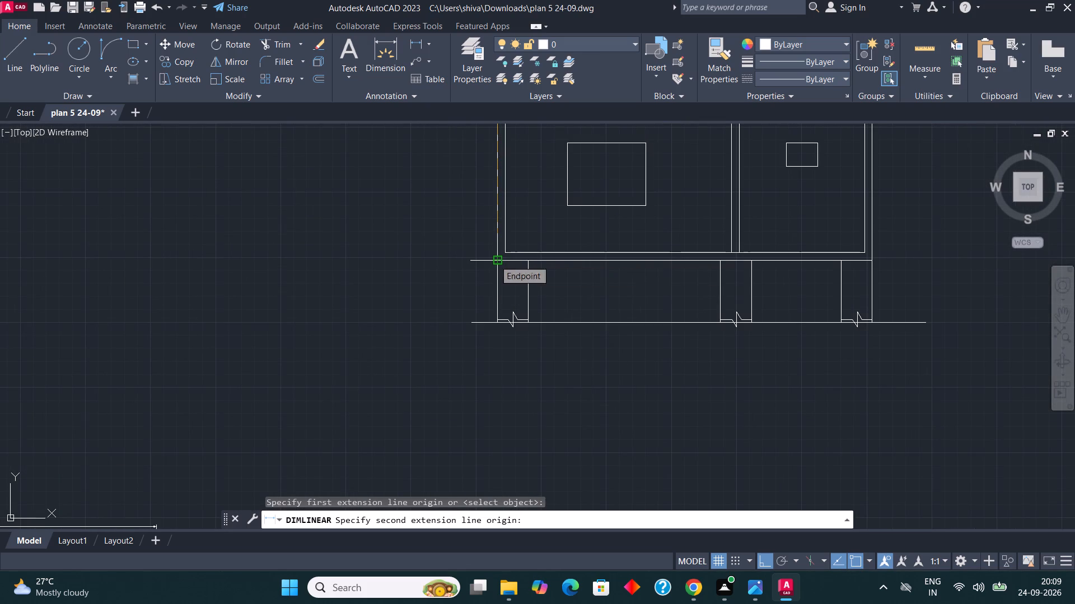
{"action": "left_click", "coordinate": [494, 261]}
{"action": "scroll", "coordinate": [458, 266], "scroll_direction": "down", "scroll_amount": 2}
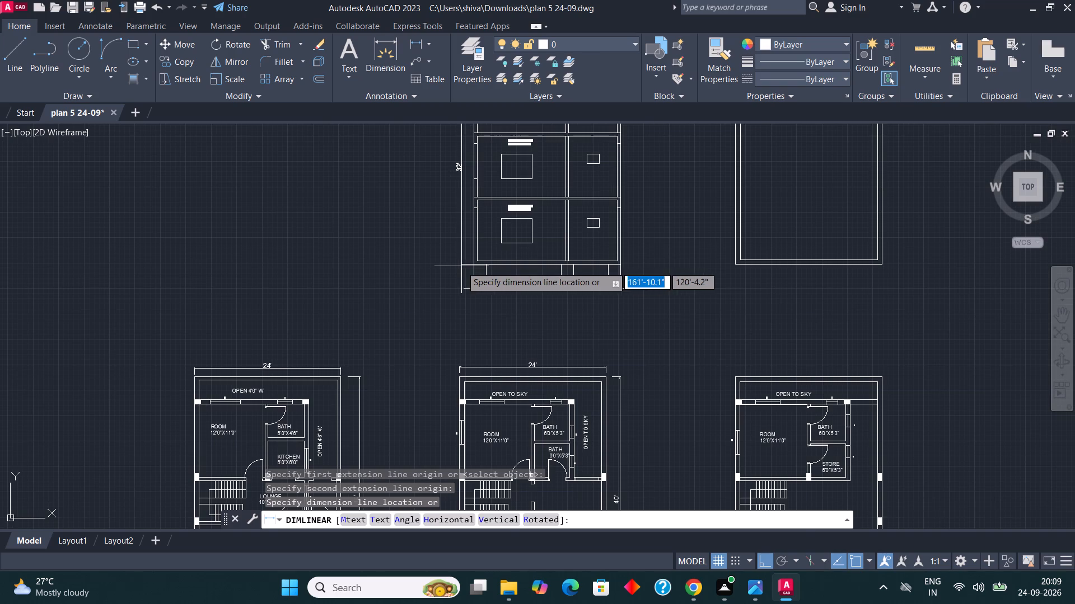
{"action": "left_click", "coordinate": [461, 266]}
Move the vertical height dimension slightly farther left so its extension lines clear the section's outer wall.
{"action": "scroll", "coordinate": [469, 238], "scroll_direction": "up", "scroll_amount": 3}
{"action": "left_click_drag", "start_coordinate": [462, 364], "coordinate": [429, 351]}
{"action": "left_click", "coordinate": [350, 310]}
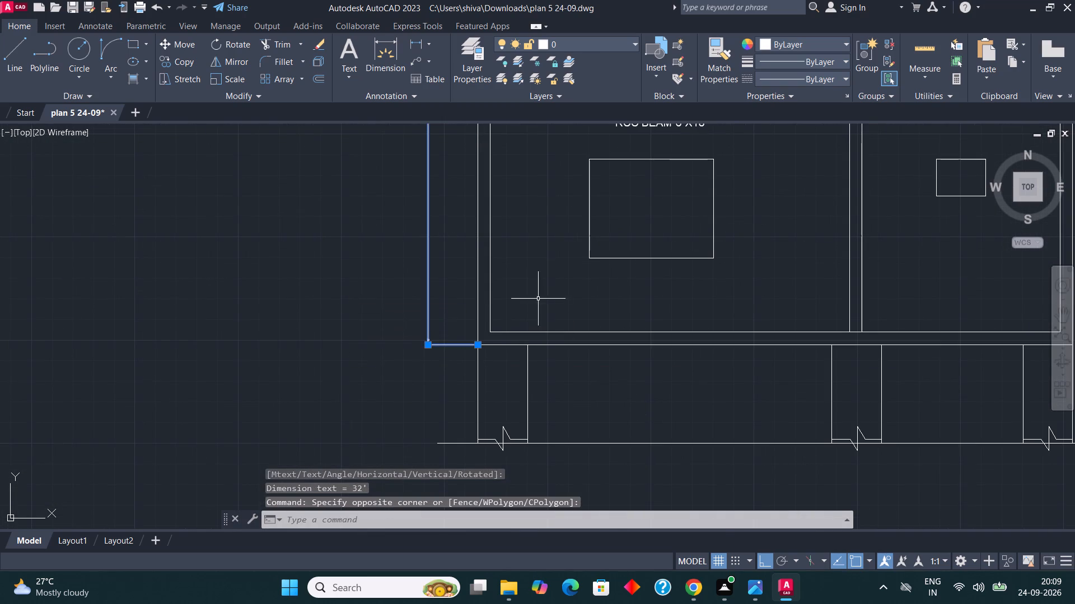
{"action": "scroll", "coordinate": [540, 299], "scroll_direction": "down", "scroll_amount": 2}
{"action": "left_click", "coordinate": [171, 40]}
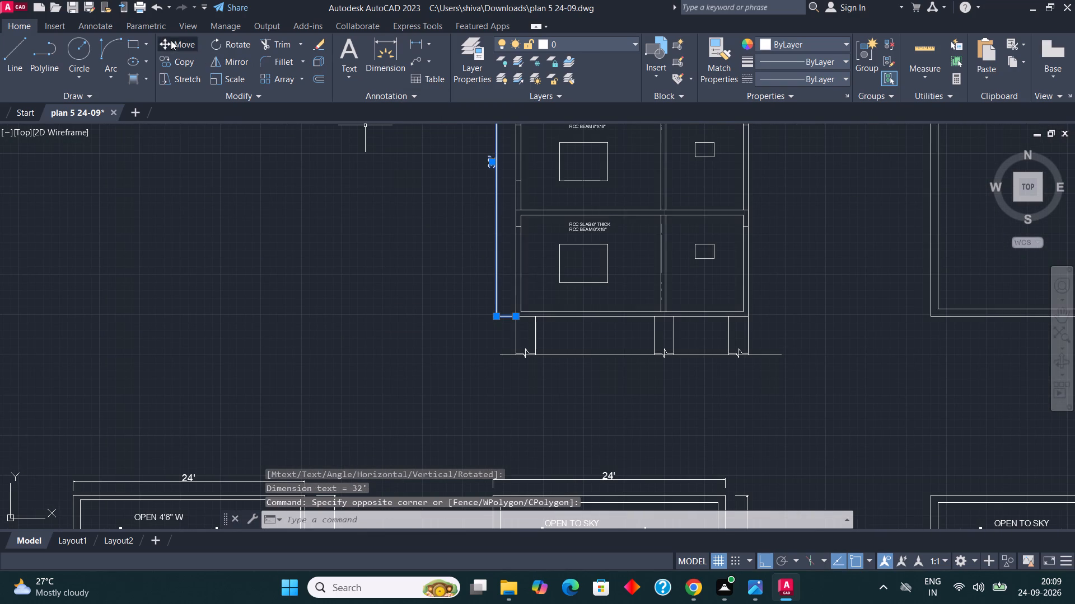
{"action": "scroll", "coordinate": [509, 304], "scroll_direction": "up", "scroll_amount": 2}
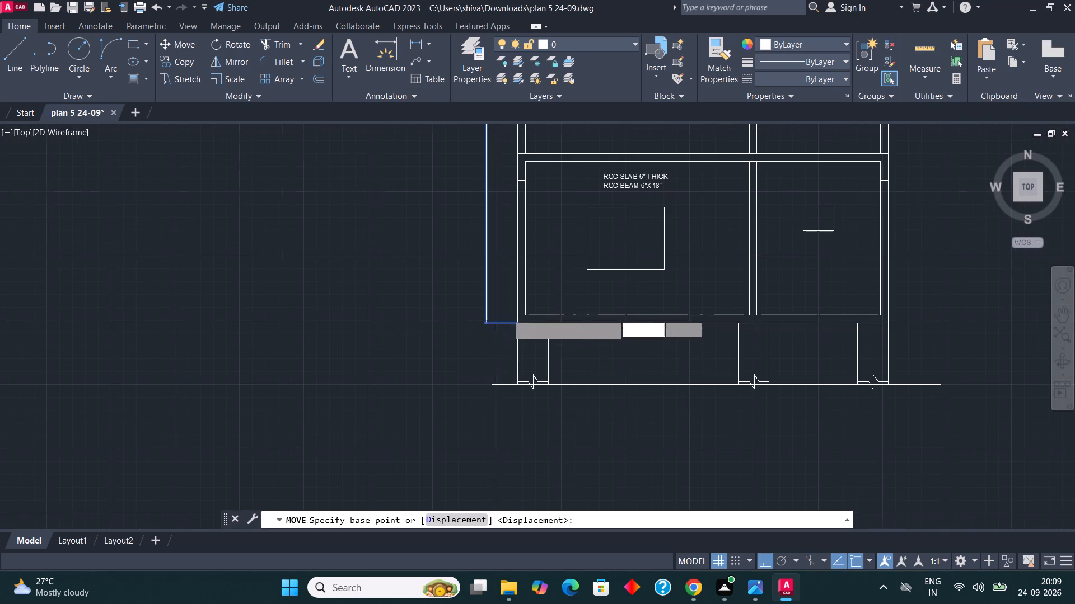
{"action": "scroll", "coordinate": [507, 314], "scroll_direction": "up", "scroll_amount": 1}
{"action": "left_click", "coordinate": [507, 314]}
{"action": "left_click", "coordinate": [459, 314]}
{"action": "scroll", "coordinate": [448, 393], "scroll_direction": "down", "scroll_amount": 1}
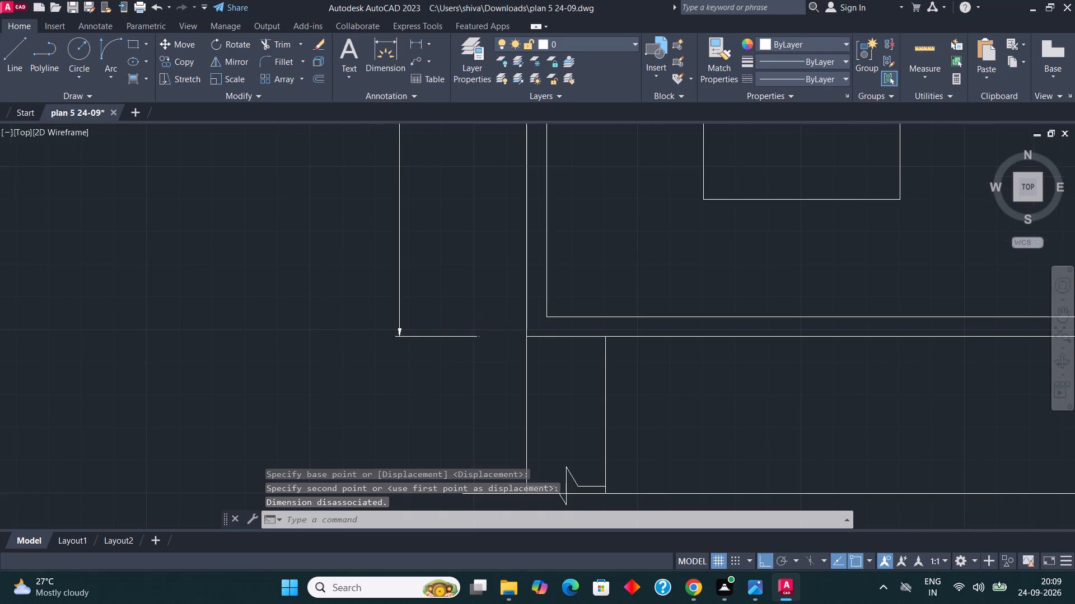
Add a horizontal linear dimension above the section's roof, spanning its full width between the two outer top corners.
{"action": "scroll", "coordinate": [448, 393], "scroll_direction": "down", "scroll_amount": 3}
{"action": "scroll", "coordinate": [494, 207], "scroll_direction": "up", "scroll_amount": 1}
{"action": "scroll", "coordinate": [379, 253], "scroll_direction": "down", "scroll_amount": 2}
{"action": "scroll", "coordinate": [434, 221], "scroll_direction": "up", "scroll_amount": 1}
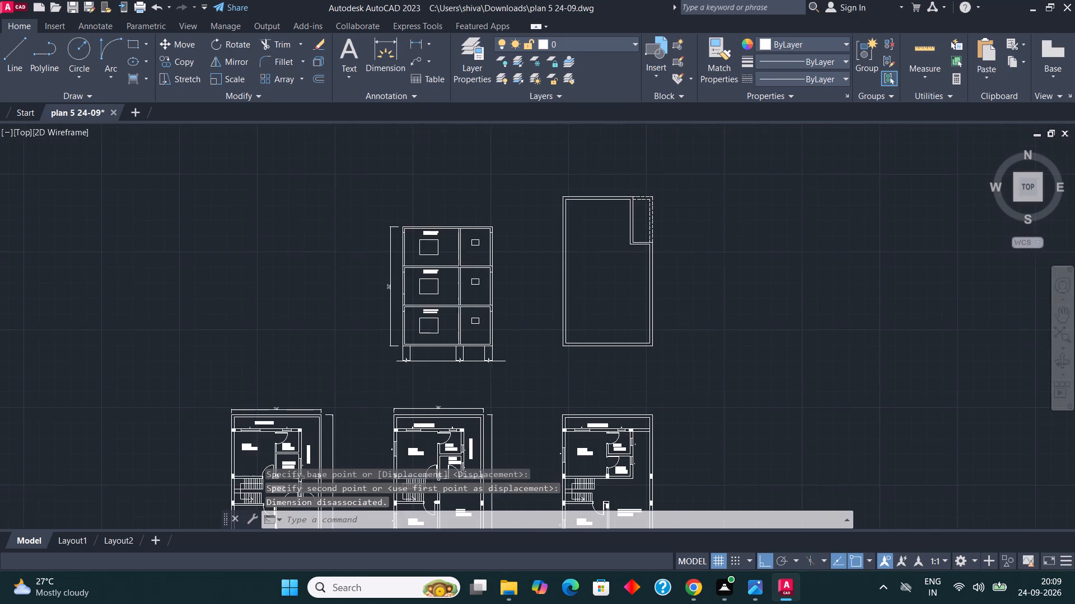
{"action": "scroll", "coordinate": [434, 221], "scroll_direction": "up", "scroll_amount": 1}
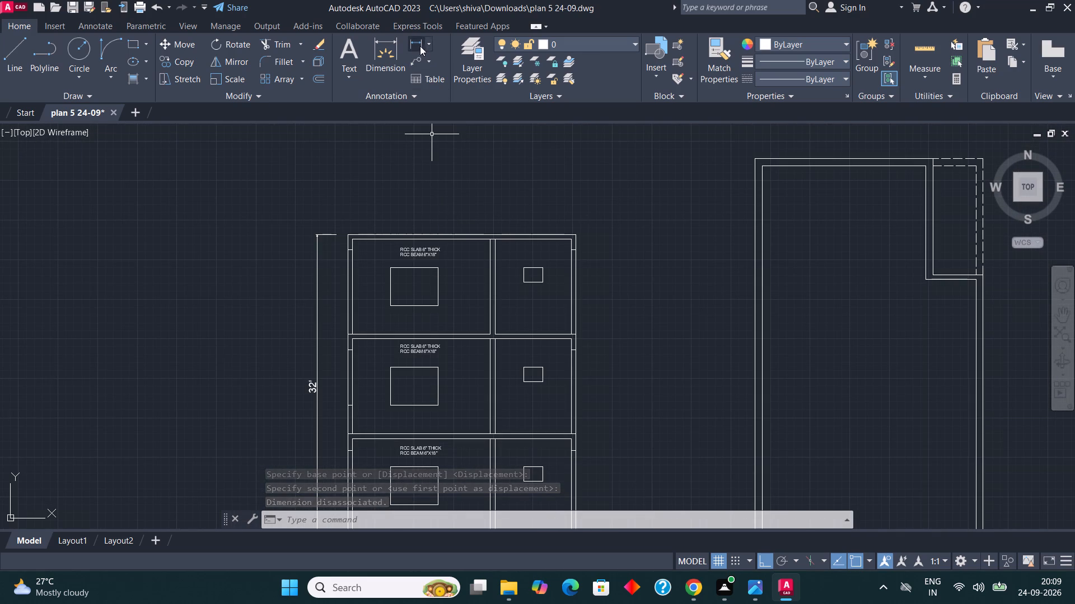
{"action": "left_click", "coordinate": [407, 40]}
{"action": "left_click", "coordinate": [415, 40]}
{"action": "scroll", "coordinate": [323, 243], "scroll_direction": "up", "scroll_amount": 2}
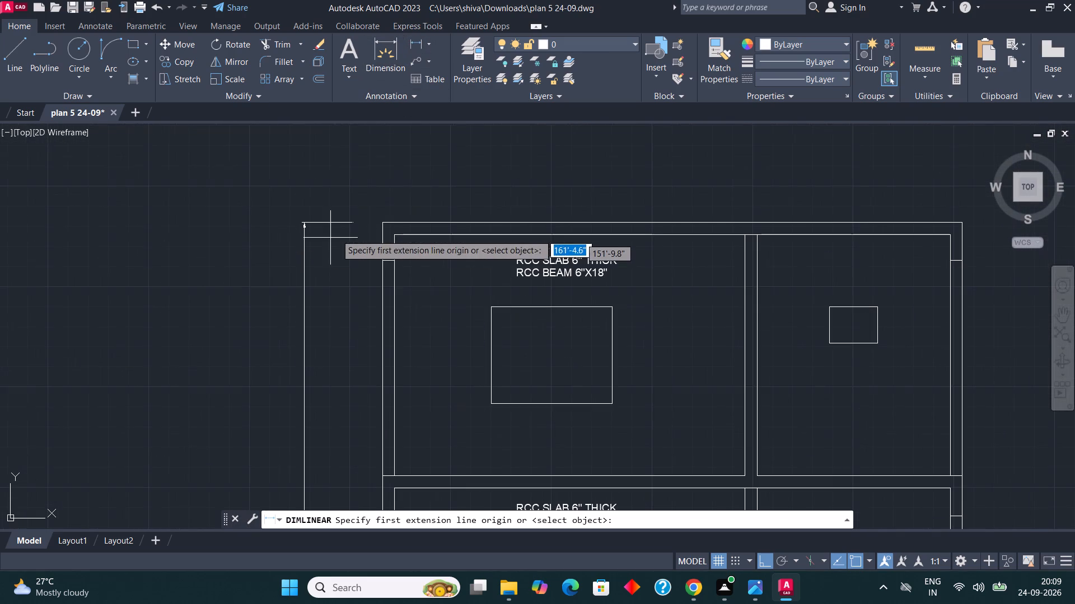
{"action": "left_click", "coordinate": [381, 226]}
{"action": "scroll", "coordinate": [305, 269], "scroll_direction": "down", "scroll_amount": 3}
{"action": "scroll", "coordinate": [525, 240], "scroll_direction": "up", "scroll_amount": 2}
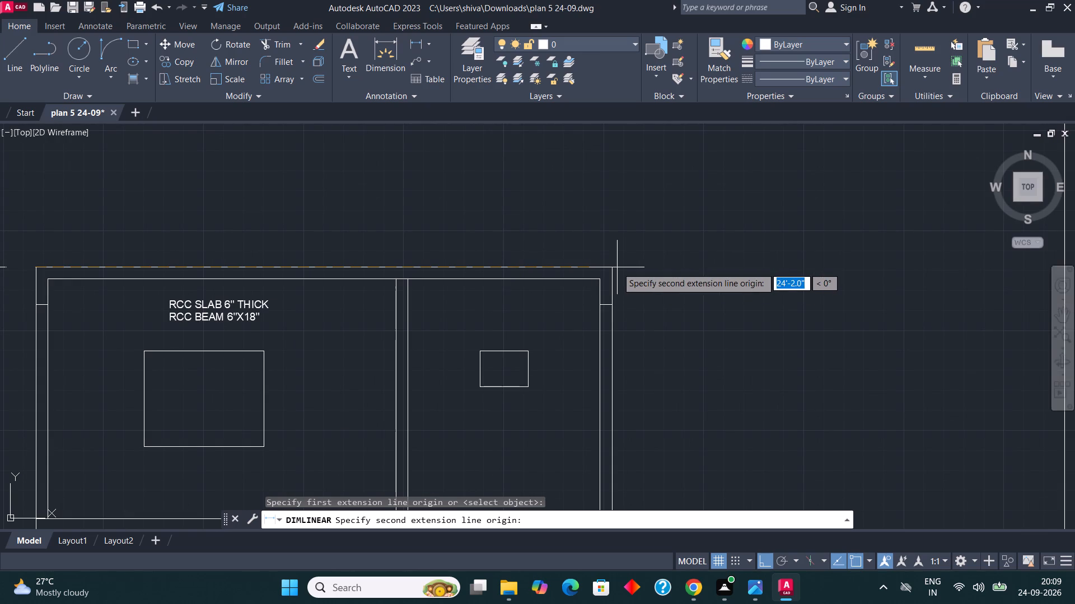
{"action": "left_click", "coordinate": [617, 267]}
{"action": "left_click", "coordinate": [613, 220]}
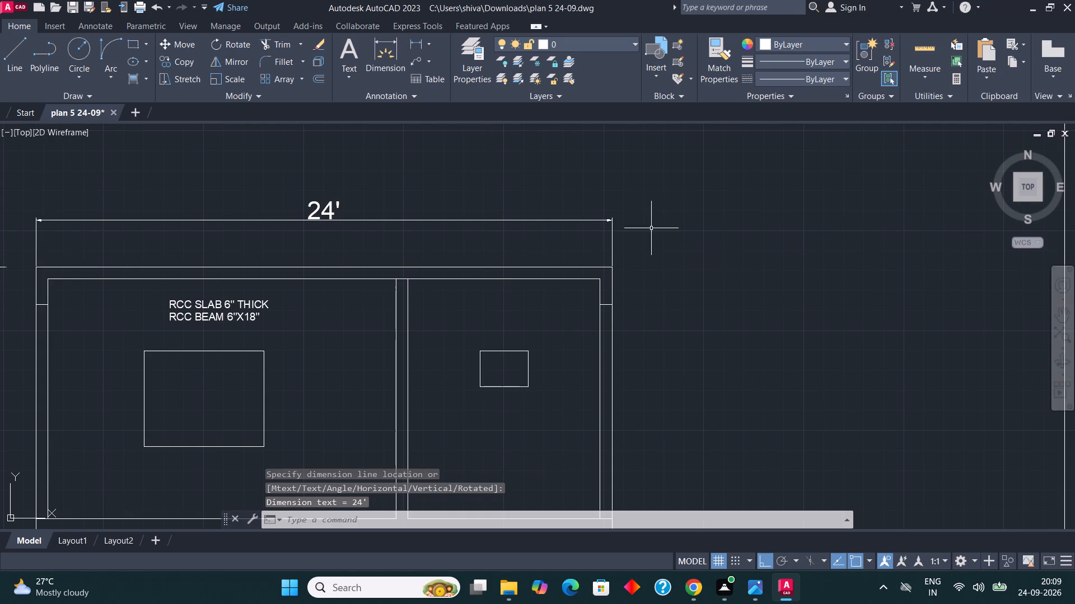
Move the overall width dimension slightly upward so its extension lines stand clear of the section's roof.
{"action": "scroll", "coordinate": [648, 241], "scroll_direction": "down", "scroll_amount": 1}
{"action": "left_click", "coordinate": [648, 241]}
{"action": "left_click", "coordinate": [598, 220]}
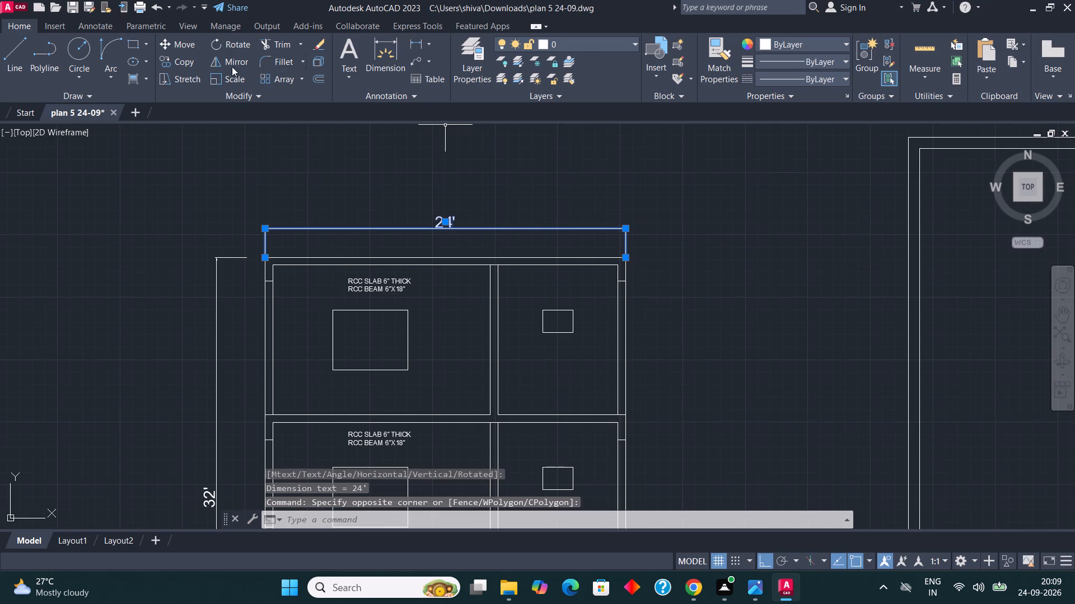
{"action": "left_click", "coordinate": [180, 48]}
{"action": "scroll", "coordinate": [666, 285], "scroll_direction": "up", "scroll_amount": 2}
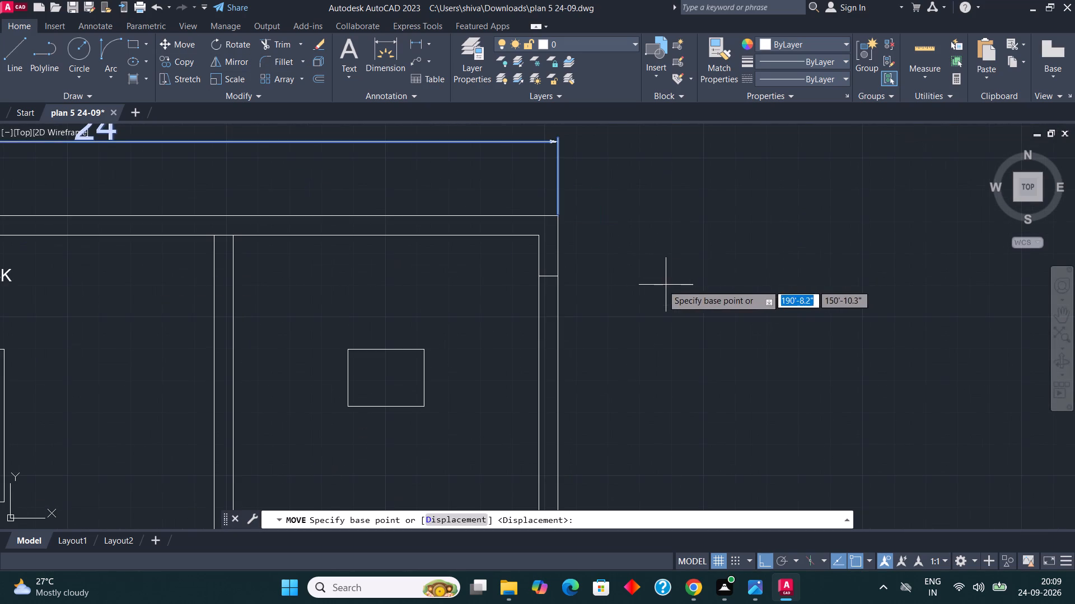
{"action": "left_click", "coordinate": [642, 263]}
{"action": "scroll", "coordinate": [641, 234], "scroll_direction": "down", "scroll_amount": 2}
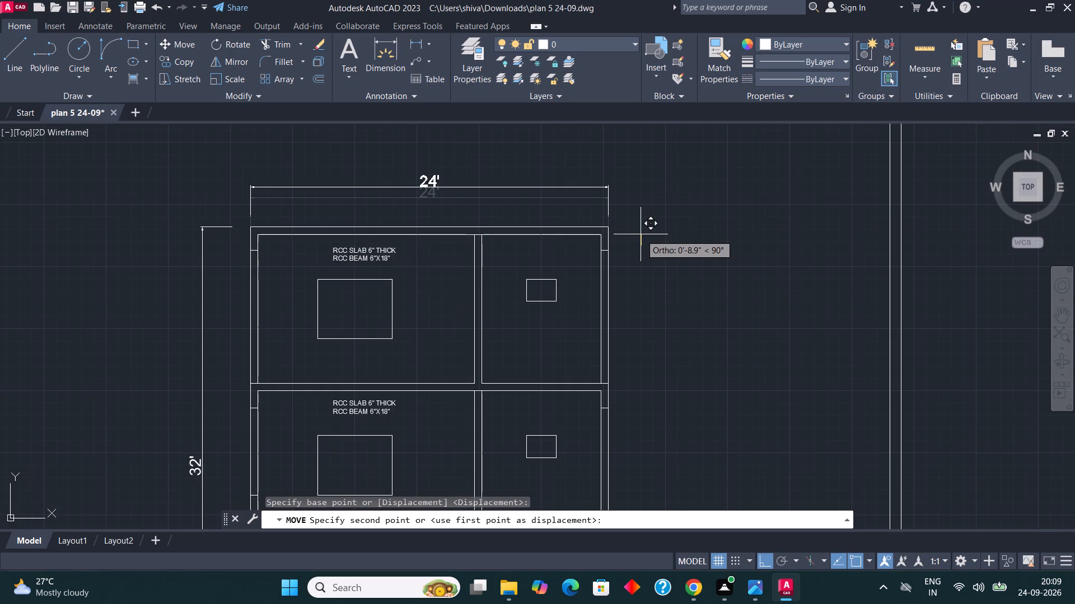
{"action": "left_click", "coordinate": [641, 226]}
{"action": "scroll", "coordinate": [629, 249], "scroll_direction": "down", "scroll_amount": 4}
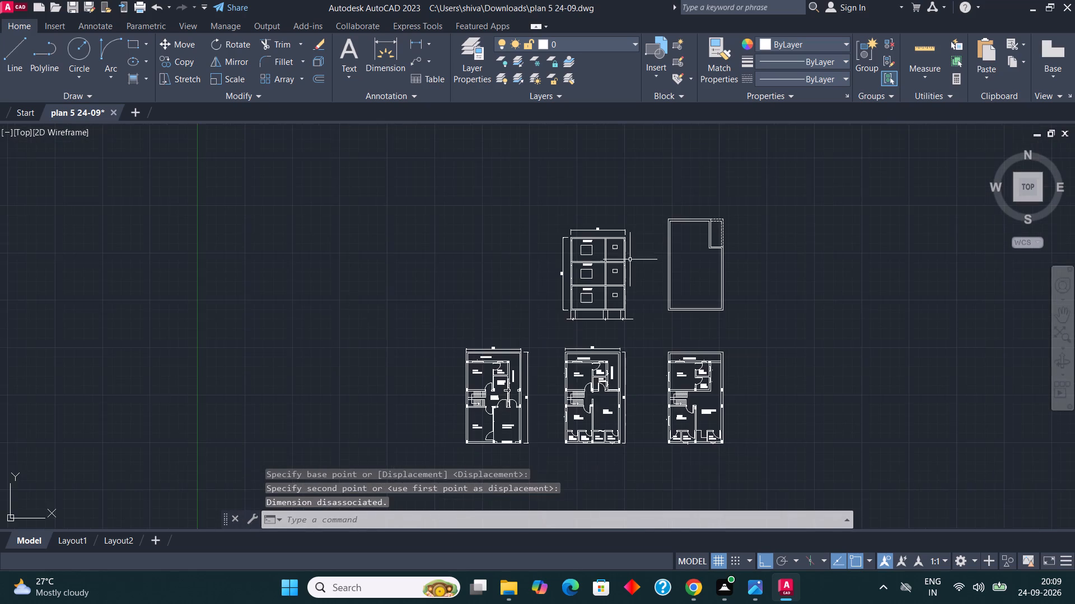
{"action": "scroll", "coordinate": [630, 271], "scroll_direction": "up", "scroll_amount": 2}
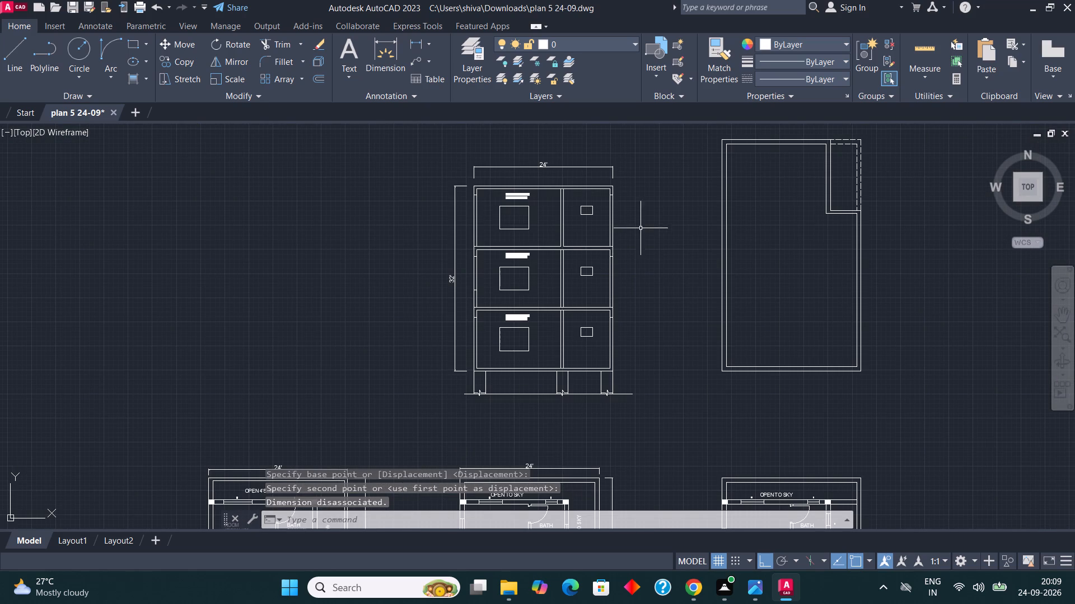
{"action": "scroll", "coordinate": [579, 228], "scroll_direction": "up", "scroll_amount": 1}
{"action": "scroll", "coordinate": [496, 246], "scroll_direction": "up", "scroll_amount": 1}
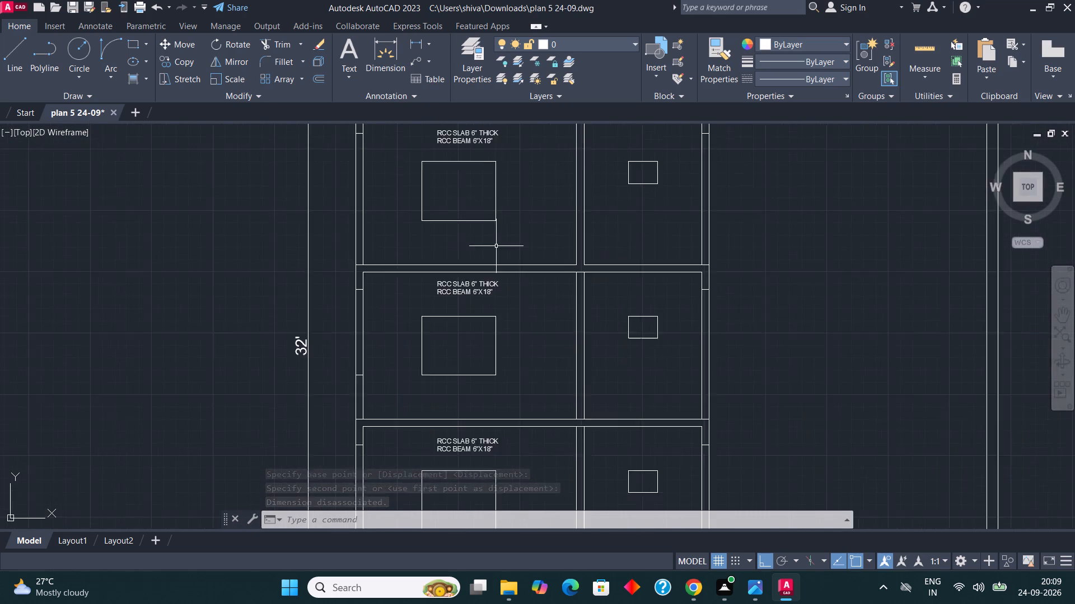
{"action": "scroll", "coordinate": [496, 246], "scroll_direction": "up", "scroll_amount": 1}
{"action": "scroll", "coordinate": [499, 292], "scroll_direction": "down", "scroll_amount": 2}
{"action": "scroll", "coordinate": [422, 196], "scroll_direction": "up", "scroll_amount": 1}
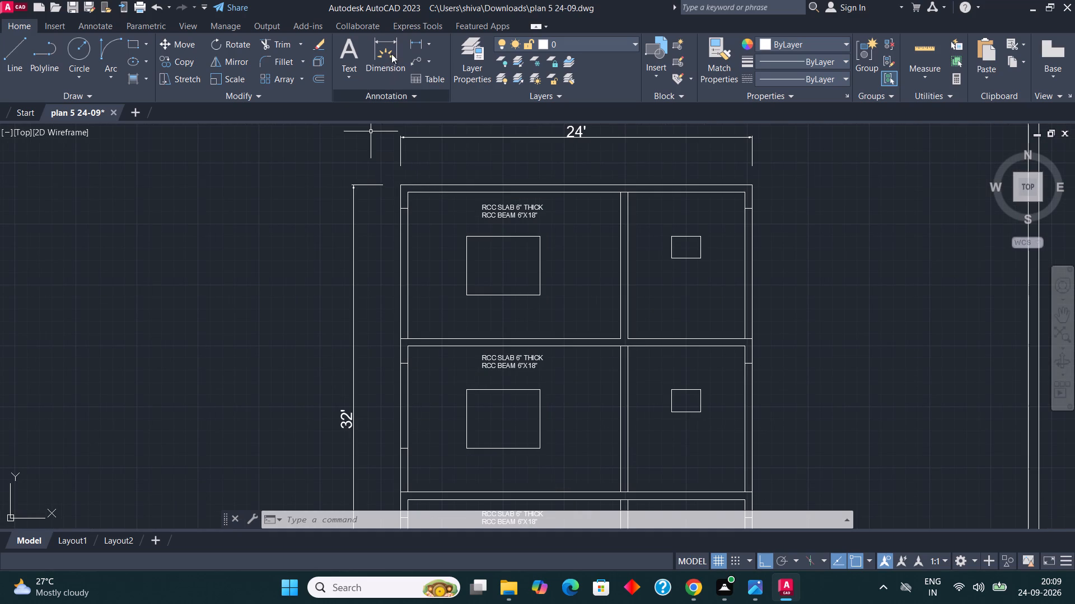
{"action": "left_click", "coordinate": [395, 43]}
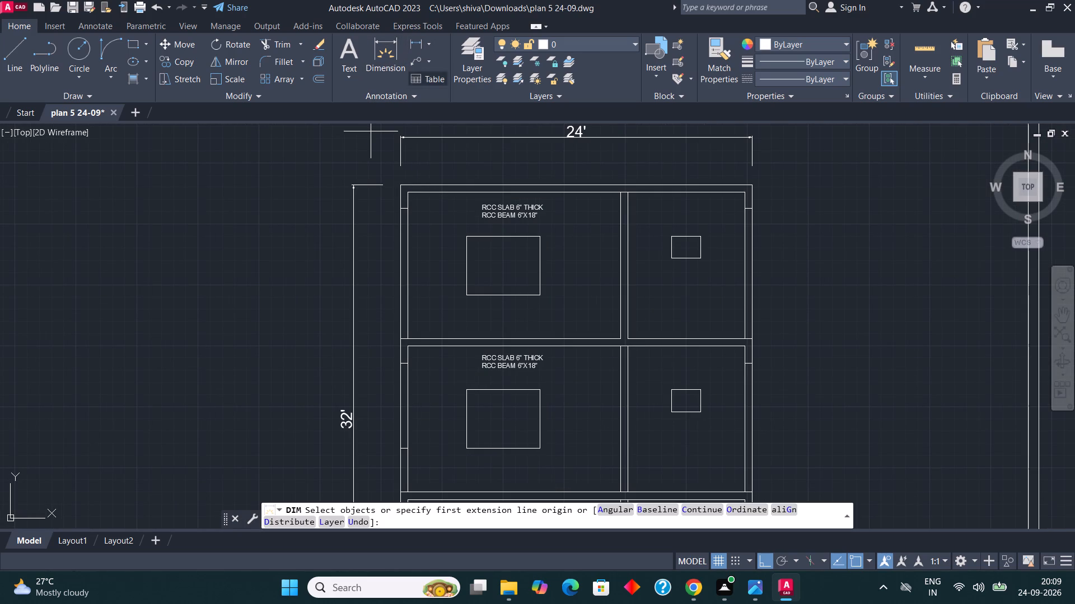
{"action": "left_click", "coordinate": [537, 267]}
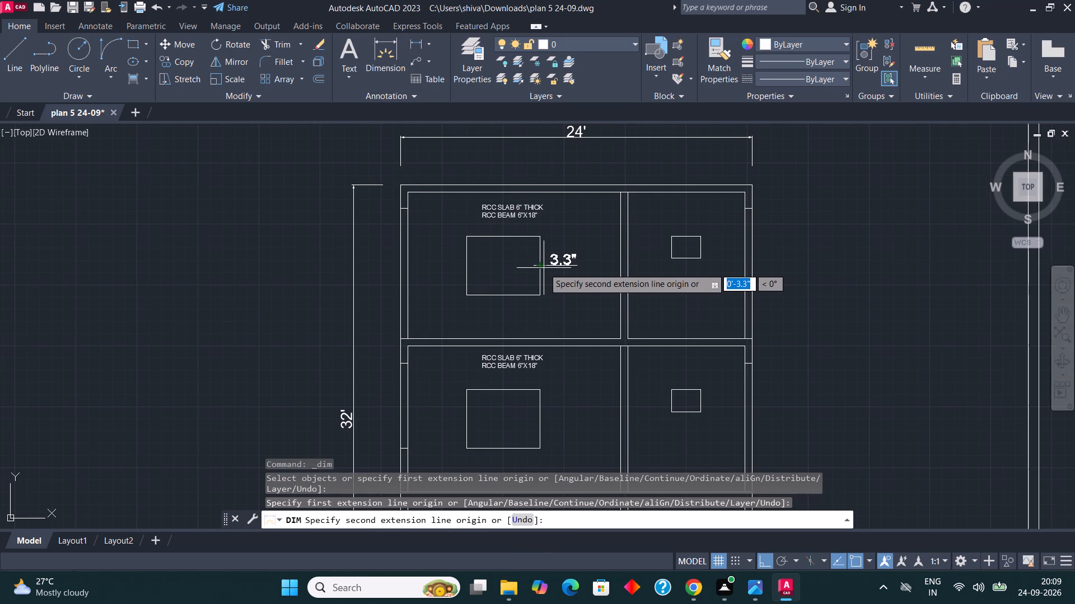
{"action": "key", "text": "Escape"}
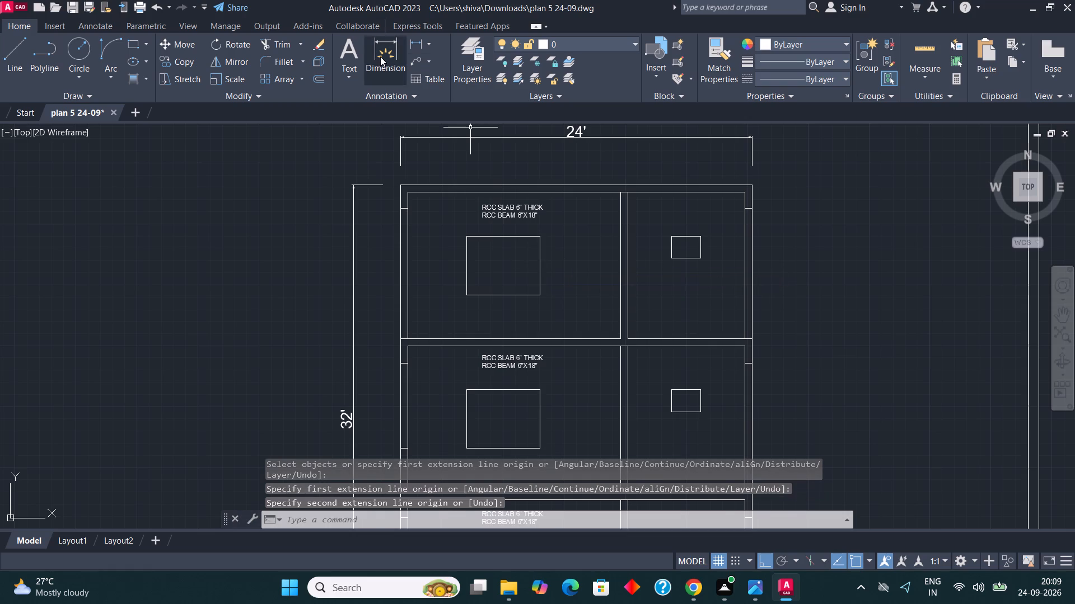
Add a vertical dimension for the height of the top storey's large window, just outside its right edge.
{"action": "left_click", "coordinate": [380, 56]}
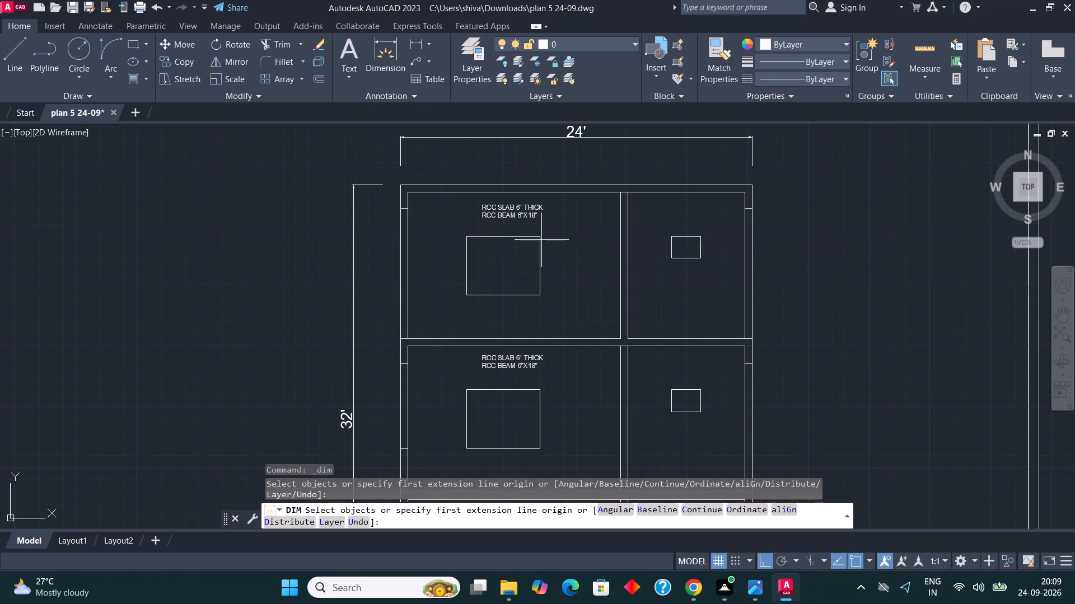
{"action": "left_click", "coordinate": [540, 235]}
{"action": "left_click", "coordinate": [536, 295]}
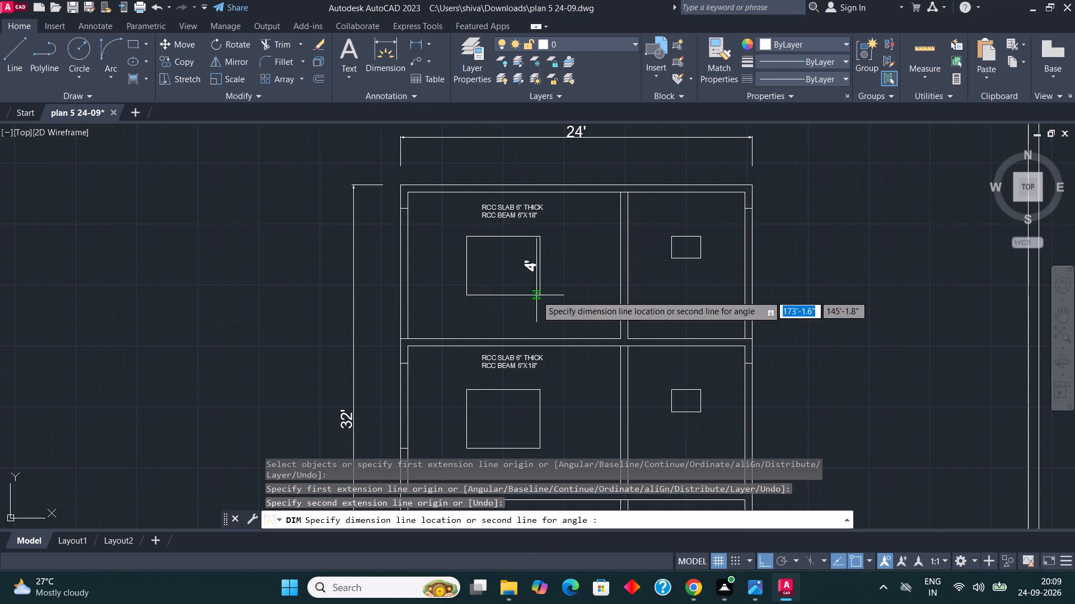
{"action": "left_click", "coordinate": [549, 295]}
{"action": "scroll", "coordinate": [549, 295], "scroll_direction": "up", "scroll_amount": 2}
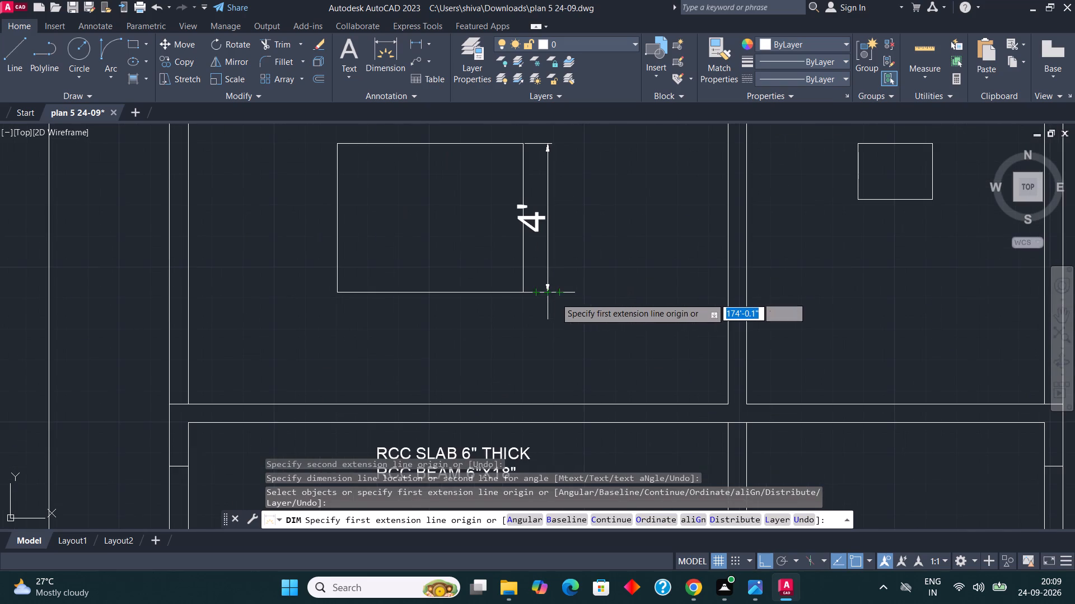
{"action": "key", "text": "Escape"}
{"action": "key", "text": "Escape"}
Move the window height dimension about 9 inches to the right so its extension lines clear the window outline.
{"action": "left_click", "coordinate": [559, 301]}
{"action": "left_click", "coordinate": [543, 272]}
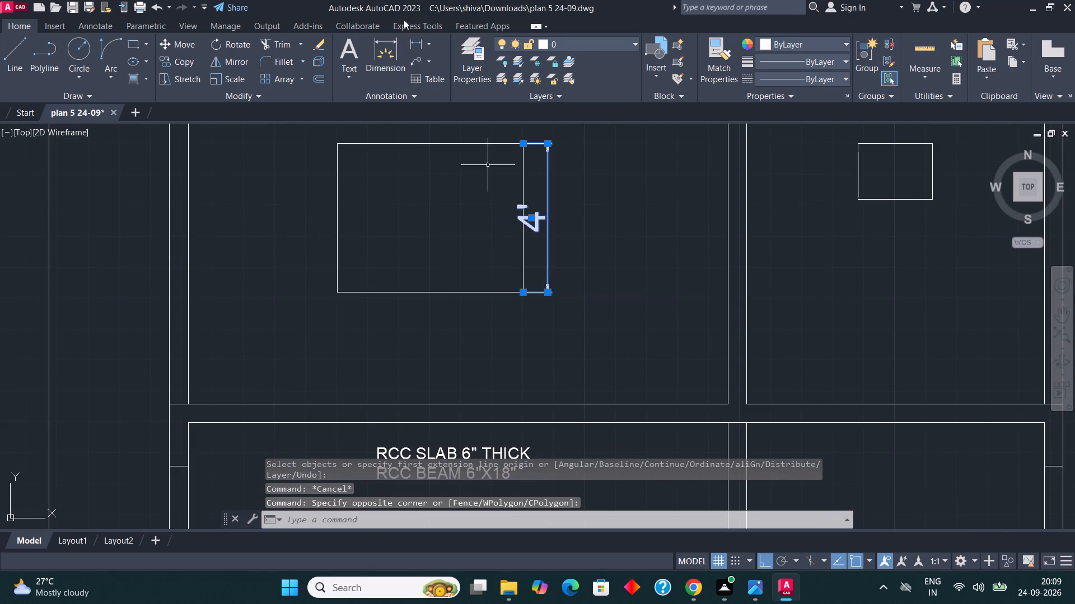
{"action": "left_click", "coordinate": [193, 48]}
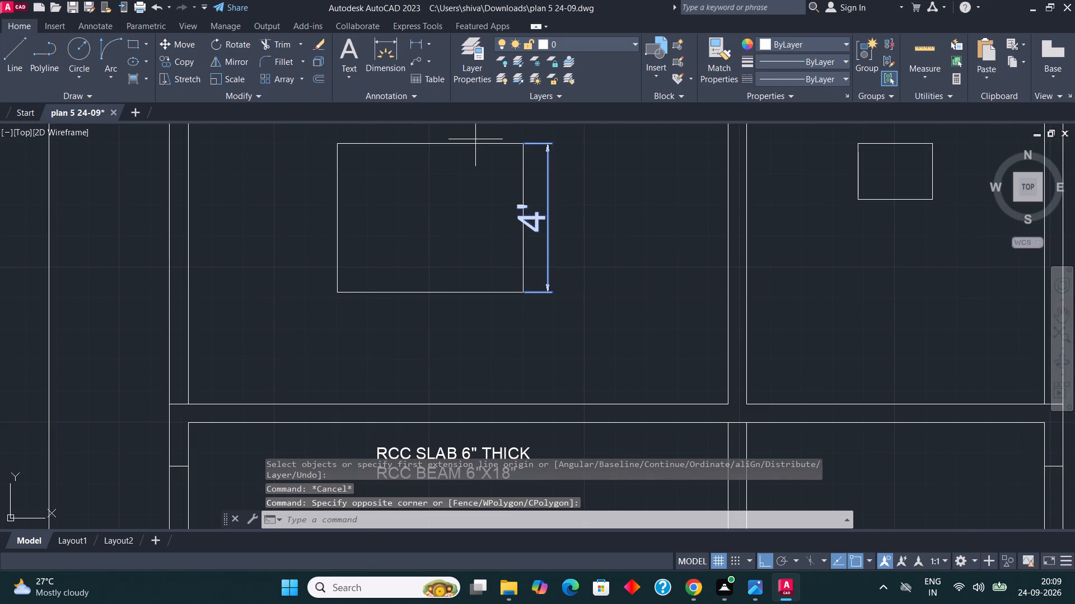
{"action": "scroll", "coordinate": [535, 272], "scroll_direction": "up", "scroll_amount": 1}
{"action": "left_click", "coordinate": [536, 272]}
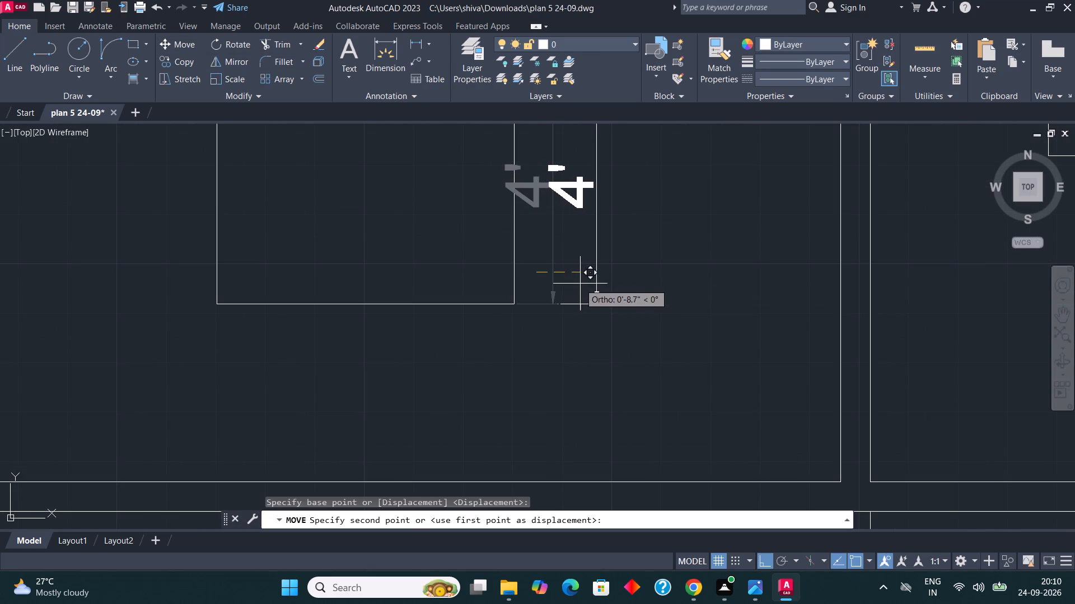
{"action": "left_click", "coordinate": [583, 284]}
Copy the window height dimension straight down beside the large windows of the middle and lowest storeys, aligned with each window's top edge.
{"action": "scroll", "coordinate": [755, 339], "scroll_direction": "down", "scroll_amount": 1}
{"action": "left_click", "coordinate": [689, 352]}
{"action": "left_click", "coordinate": [656, 300]}
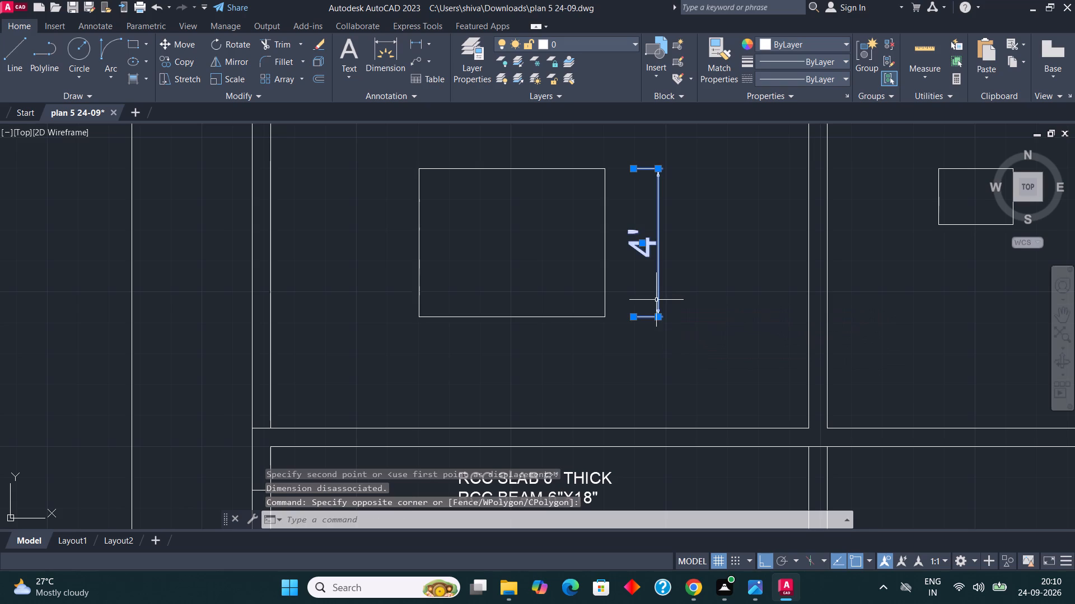
{"action": "left_click", "coordinate": [166, 65]}
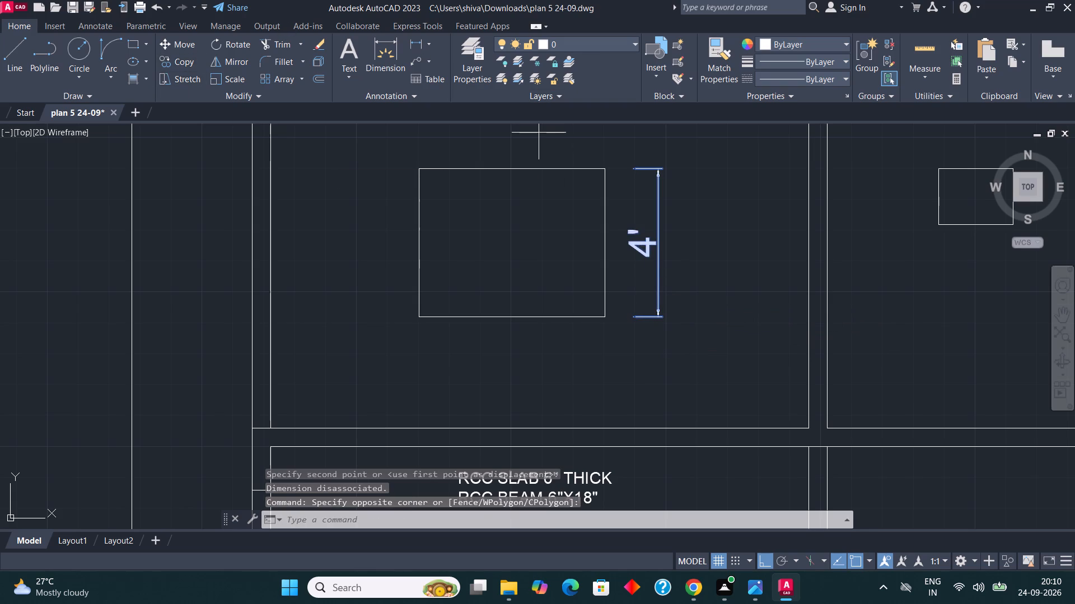
{"action": "scroll", "coordinate": [520, 229], "scroll_direction": "down", "scroll_amount": 2}
{"action": "left_click", "coordinate": [562, 207]}
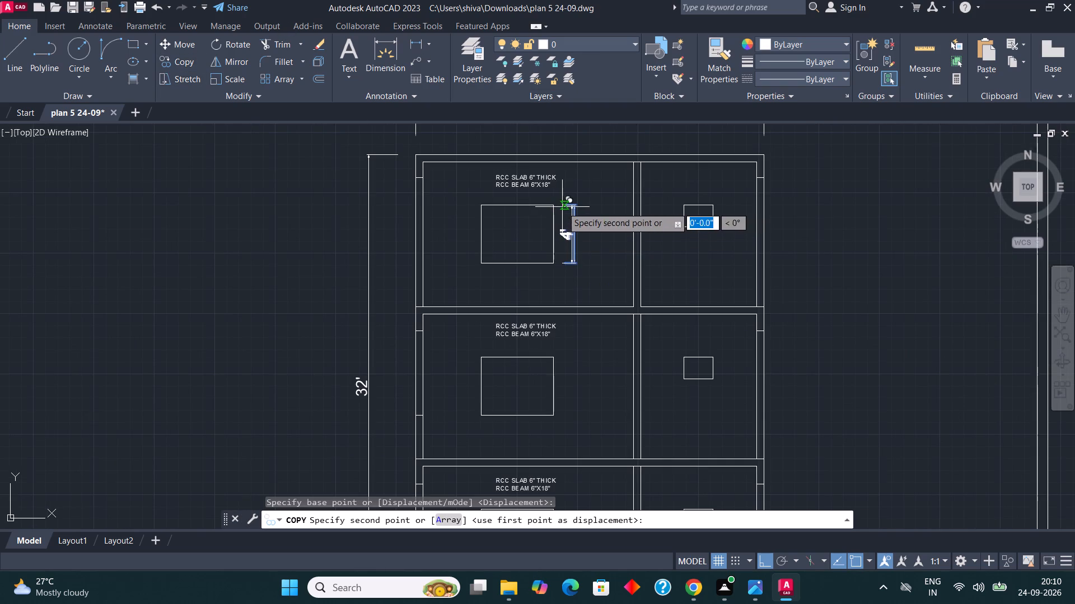
{"action": "scroll", "coordinate": [567, 336], "scroll_direction": "up", "scroll_amount": 2}
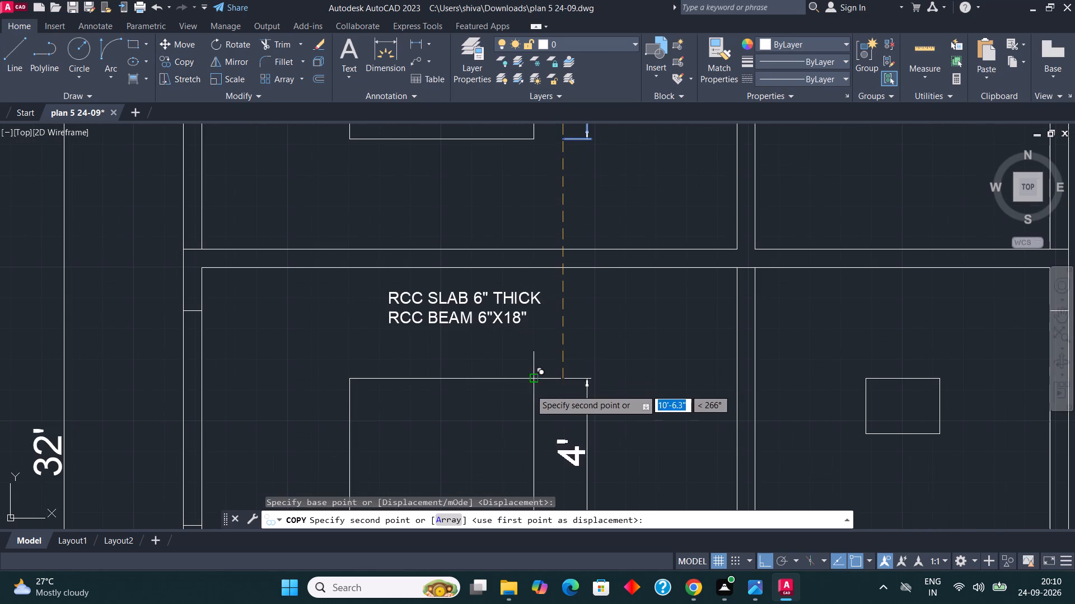
{"action": "left_click", "coordinate": [560, 377]}
{"action": "scroll", "coordinate": [581, 277], "scroll_direction": "down", "scroll_amount": 3}
{"action": "scroll", "coordinate": [568, 387], "scroll_direction": "up", "scroll_amount": 1}
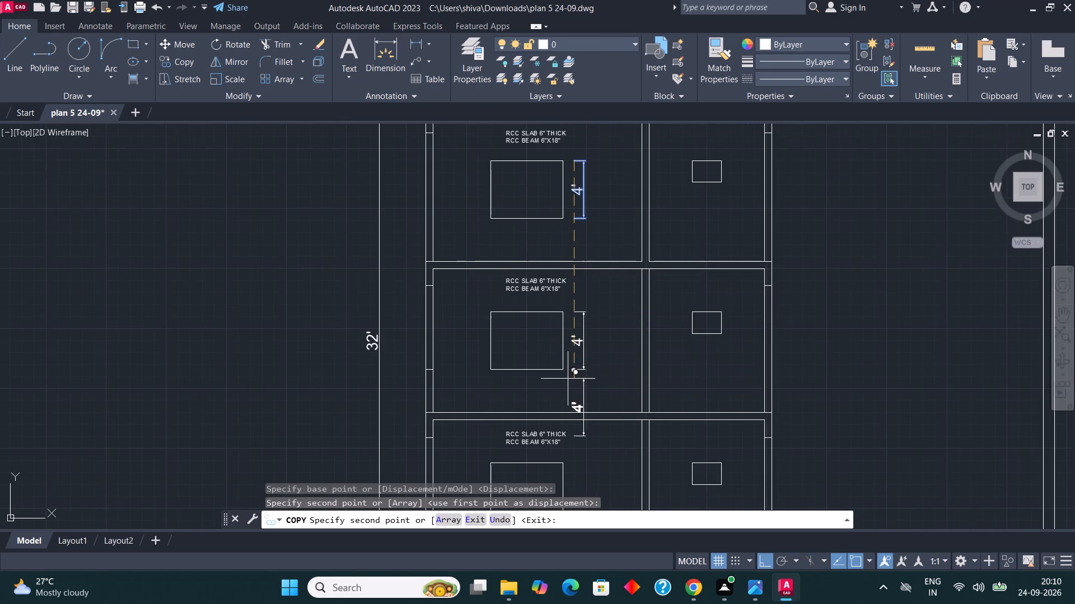
{"action": "scroll", "coordinate": [575, 300], "scroll_direction": "down", "scroll_amount": 2}
{"action": "scroll", "coordinate": [572, 392], "scroll_direction": "up", "scroll_amount": 2}
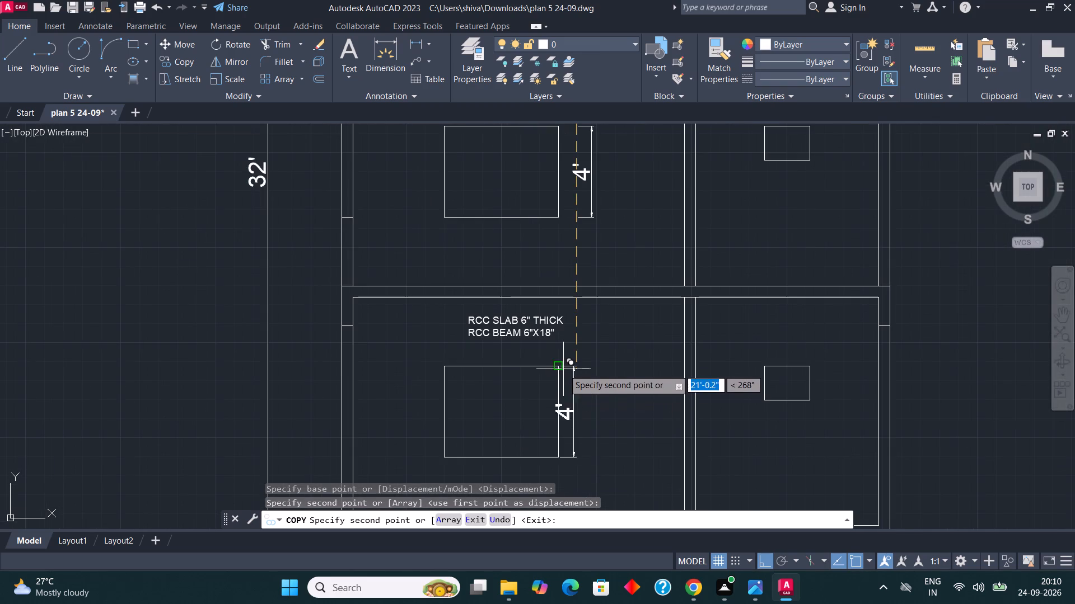
{"action": "left_click", "coordinate": [572, 361]}
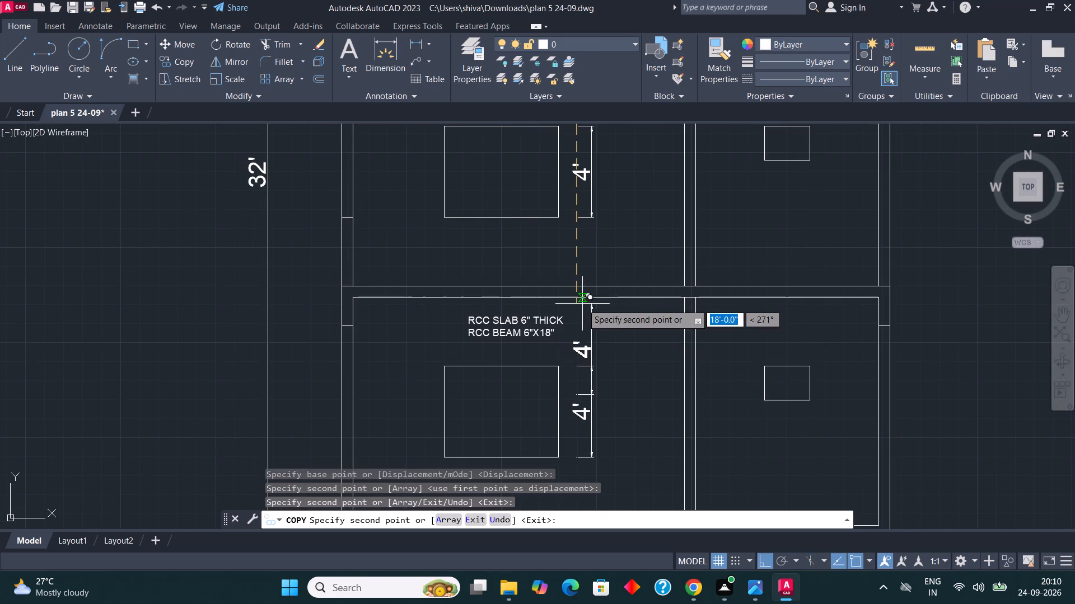
{"action": "scroll", "coordinate": [582, 304], "scroll_direction": "down", "scroll_amount": 2}
{"action": "scroll", "coordinate": [594, 309], "scroll_direction": "up", "scroll_amount": 1}
{"action": "key", "text": "Escape"}
{"action": "key", "text": "Escape"}
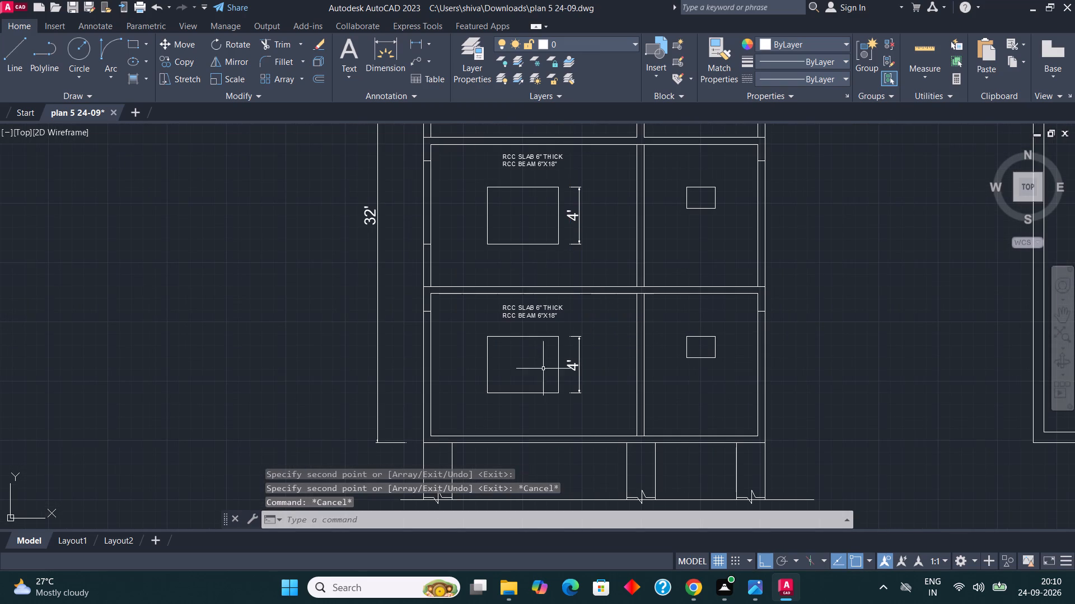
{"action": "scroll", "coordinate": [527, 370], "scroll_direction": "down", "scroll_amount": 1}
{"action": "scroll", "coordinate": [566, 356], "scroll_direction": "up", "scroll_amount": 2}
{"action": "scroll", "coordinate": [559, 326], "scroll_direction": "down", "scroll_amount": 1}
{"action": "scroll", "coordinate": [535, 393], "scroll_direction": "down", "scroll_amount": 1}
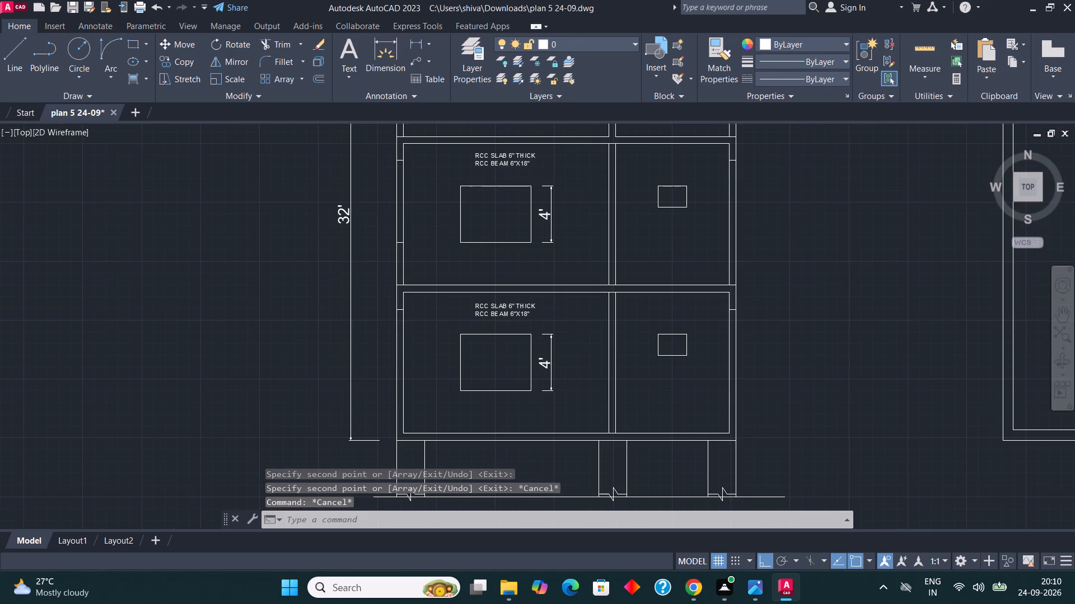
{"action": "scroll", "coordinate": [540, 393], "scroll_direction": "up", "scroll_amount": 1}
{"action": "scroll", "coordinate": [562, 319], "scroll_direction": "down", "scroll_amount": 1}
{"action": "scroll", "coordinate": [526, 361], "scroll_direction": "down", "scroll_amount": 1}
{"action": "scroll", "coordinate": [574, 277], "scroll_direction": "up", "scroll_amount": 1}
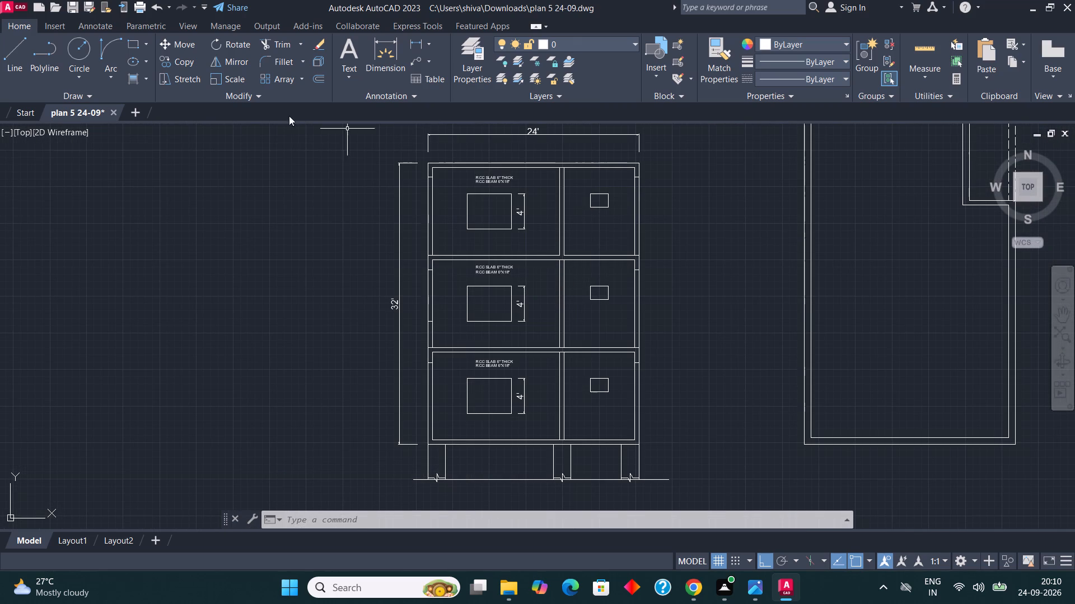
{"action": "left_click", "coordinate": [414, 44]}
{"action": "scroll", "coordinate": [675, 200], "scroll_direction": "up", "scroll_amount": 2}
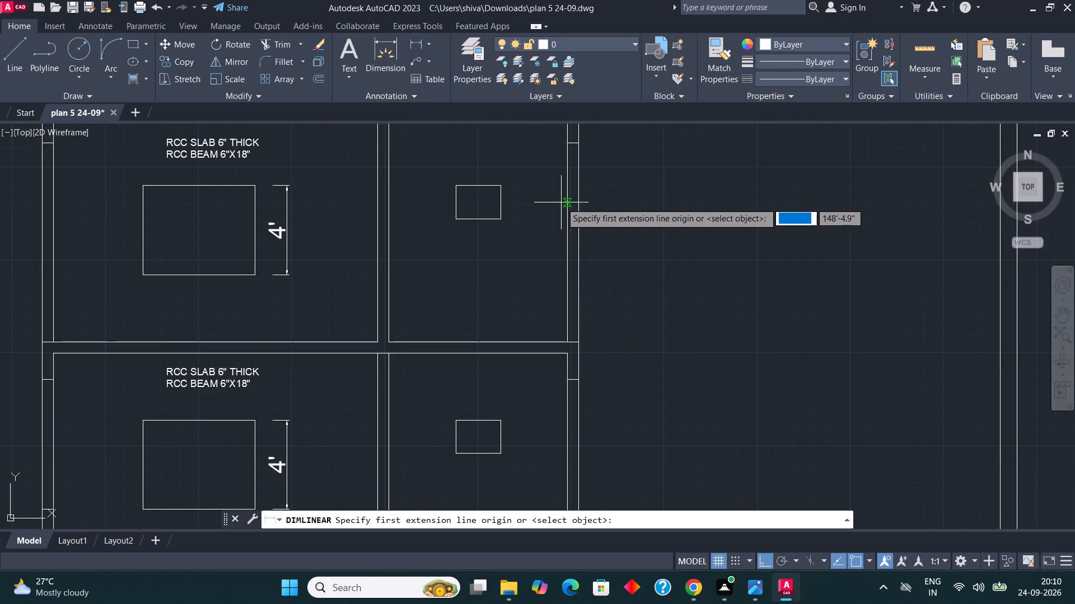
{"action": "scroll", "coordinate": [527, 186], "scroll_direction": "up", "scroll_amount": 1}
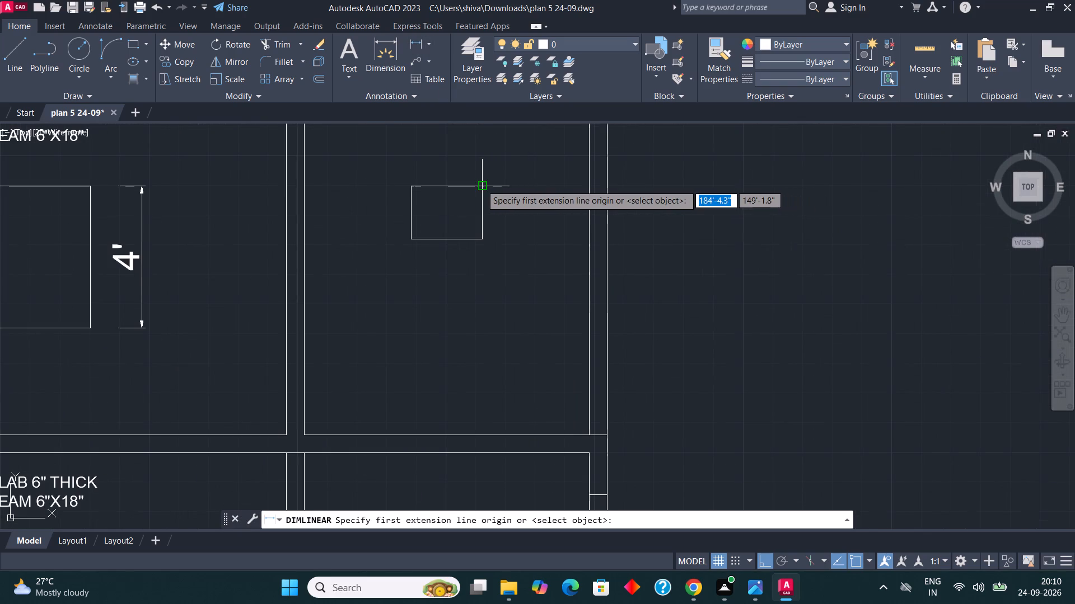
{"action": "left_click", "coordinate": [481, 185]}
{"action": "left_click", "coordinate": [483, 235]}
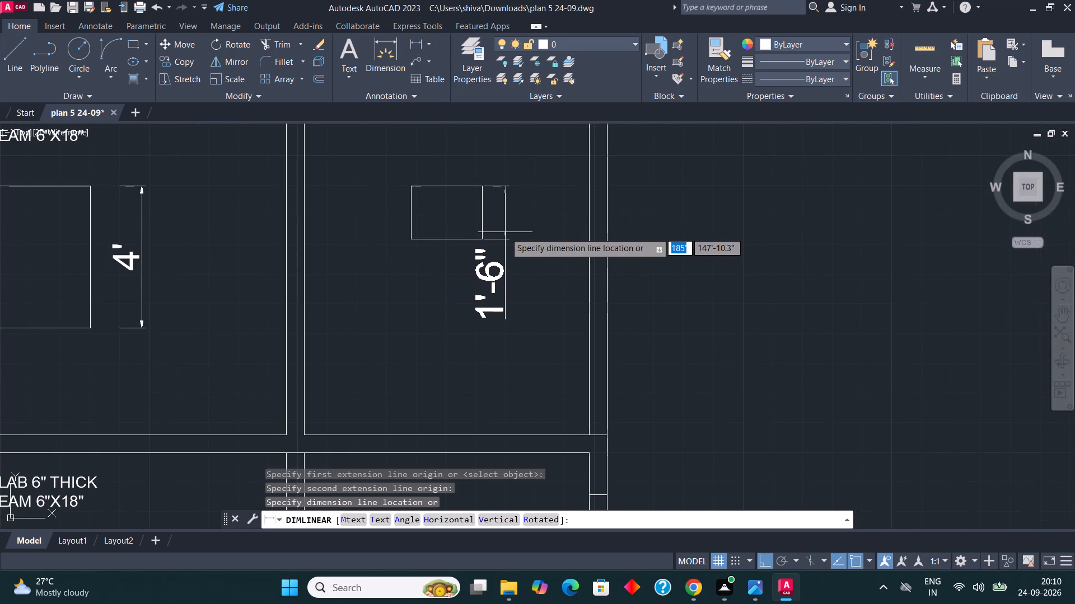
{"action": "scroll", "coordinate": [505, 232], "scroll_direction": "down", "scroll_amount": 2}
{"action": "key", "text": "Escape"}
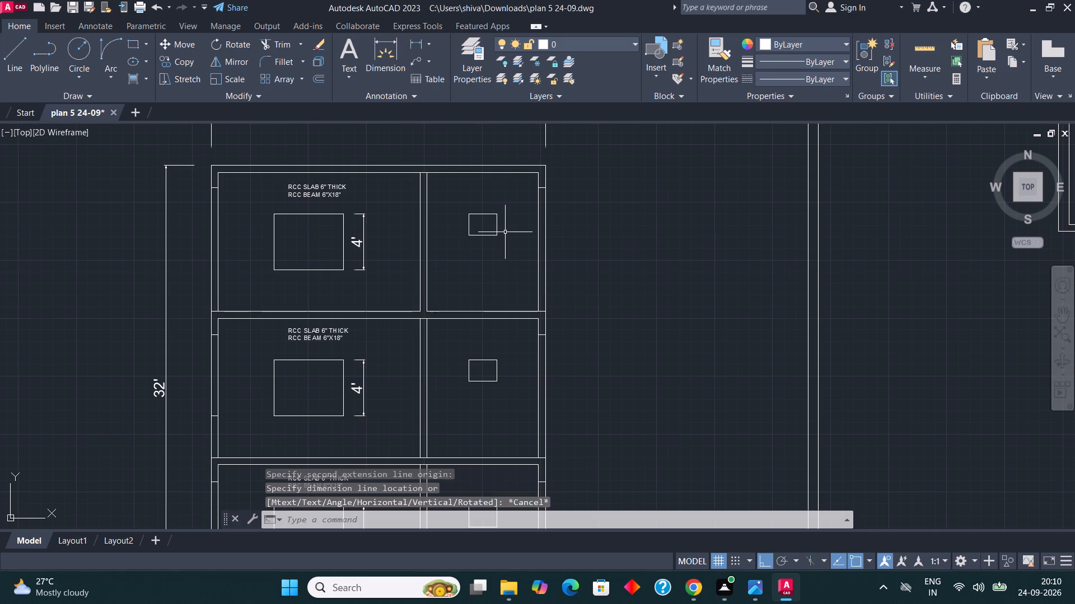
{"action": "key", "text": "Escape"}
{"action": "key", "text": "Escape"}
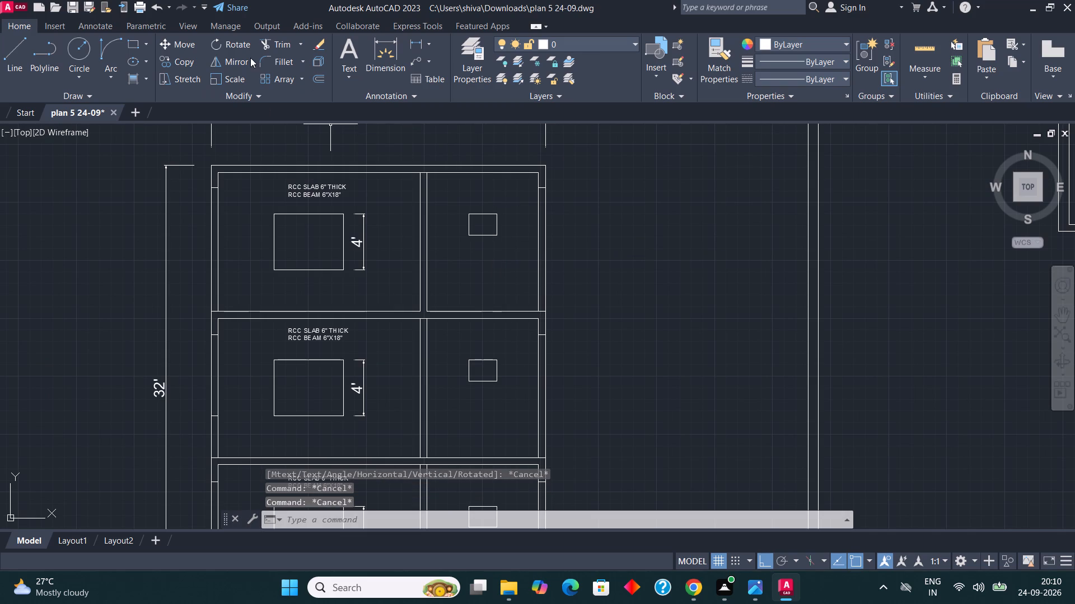
Add a vertical linear dimension inside the top storey's right-hand room, from the ceiling corner to the floor corner along the outer wall.
{"action": "left_click", "coordinate": [417, 41]}
{"action": "scroll", "coordinate": [531, 172], "scroll_direction": "up", "scroll_amount": 1}
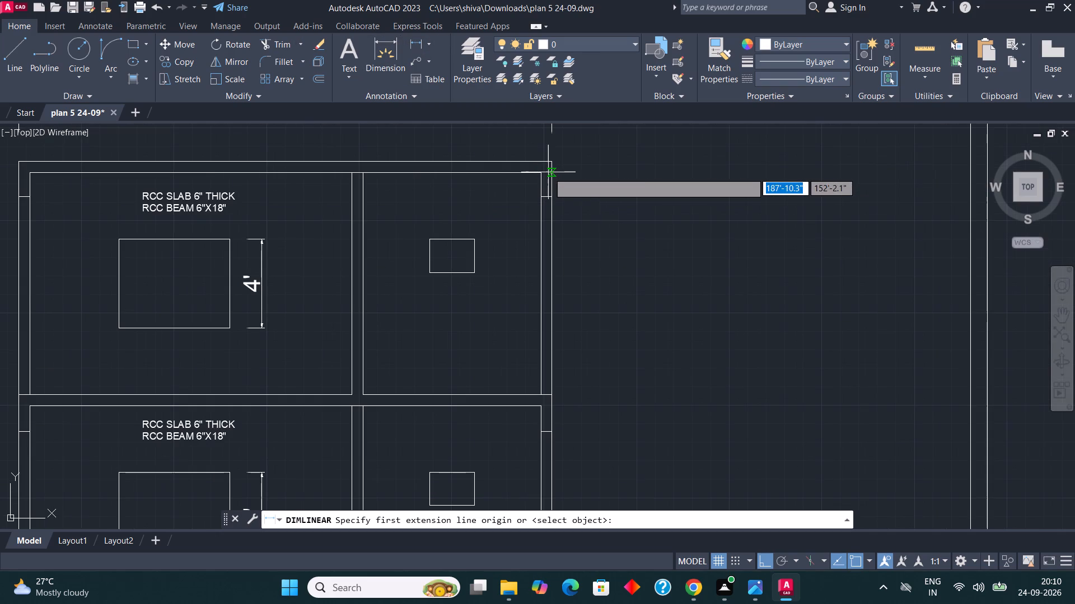
{"action": "scroll", "coordinate": [544, 173], "scroll_direction": "up", "scroll_amount": 2}
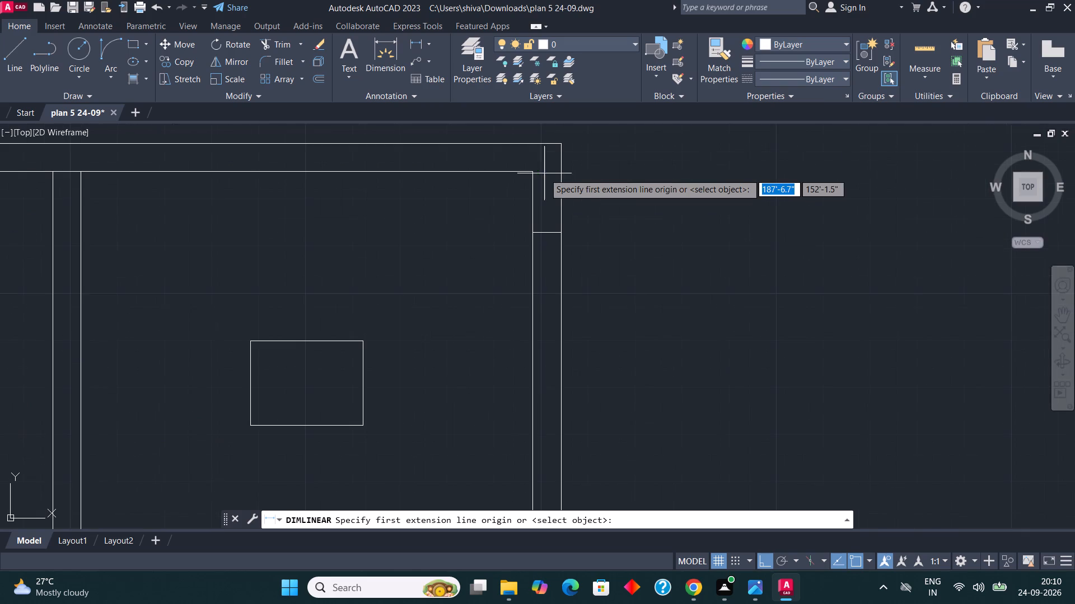
{"action": "left_click", "coordinate": [529, 172]}
{"action": "scroll", "coordinate": [529, 172], "scroll_direction": "down", "scroll_amount": 3}
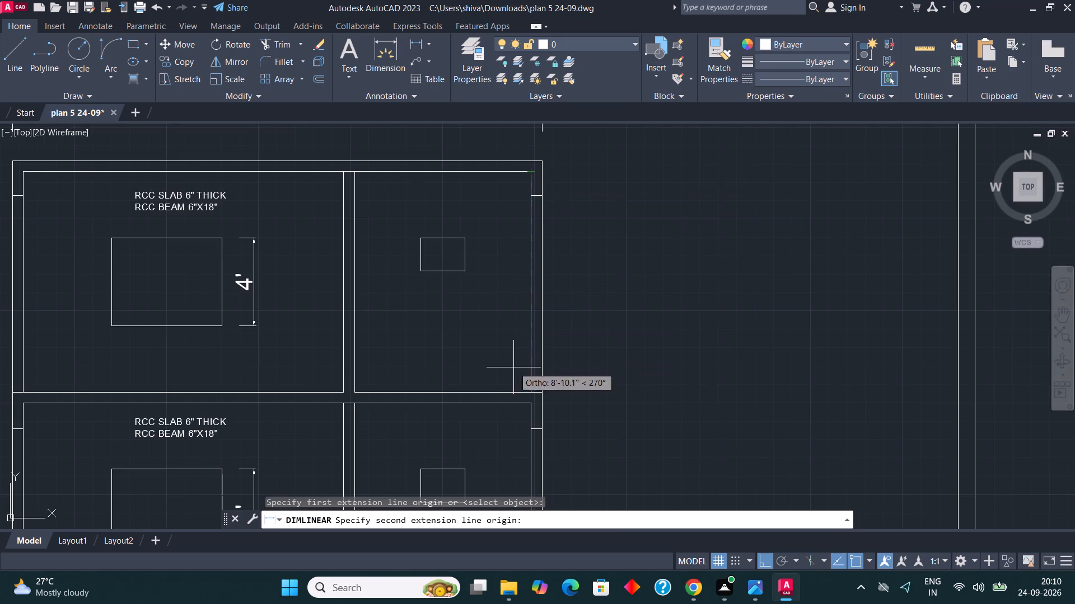
{"action": "left_click", "coordinate": [533, 392]}
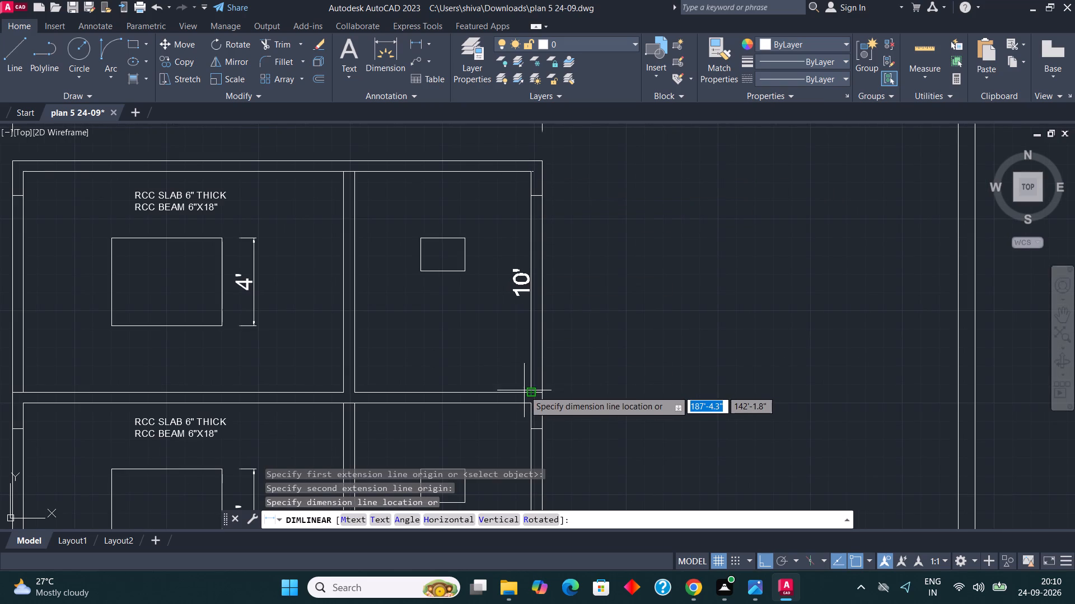
{"action": "left_click", "coordinate": [516, 386]}
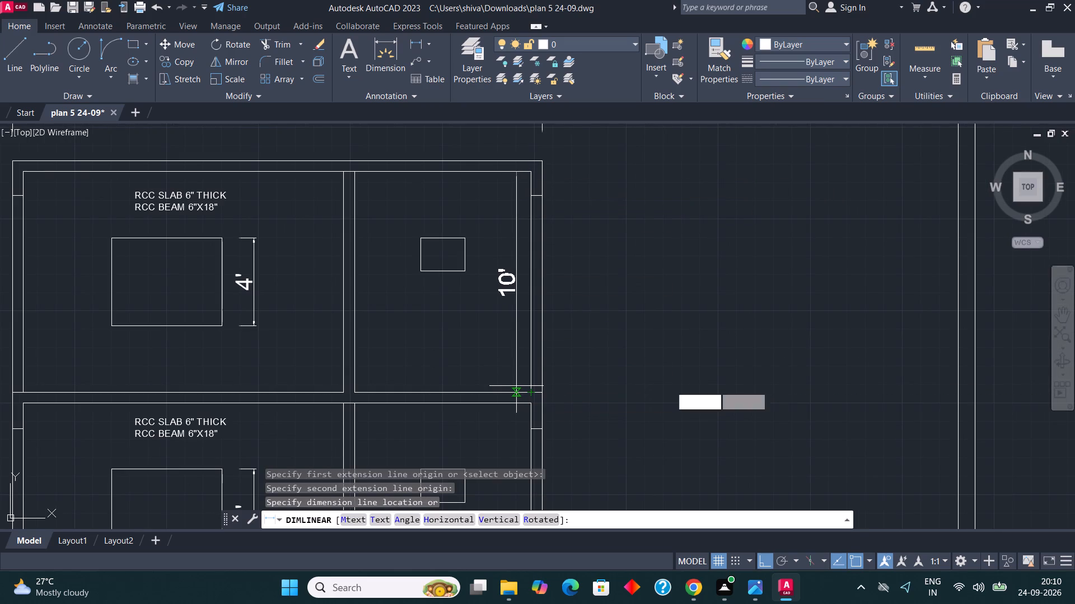
Move the top storey's room height dimension slightly left so its extension lines clear the inner face of the outer wall.
{"action": "scroll", "coordinate": [515, 336], "scroll_direction": "up", "scroll_amount": 2}
{"action": "left_click", "coordinate": [525, 343]}
{"action": "left_click", "coordinate": [427, 336]}
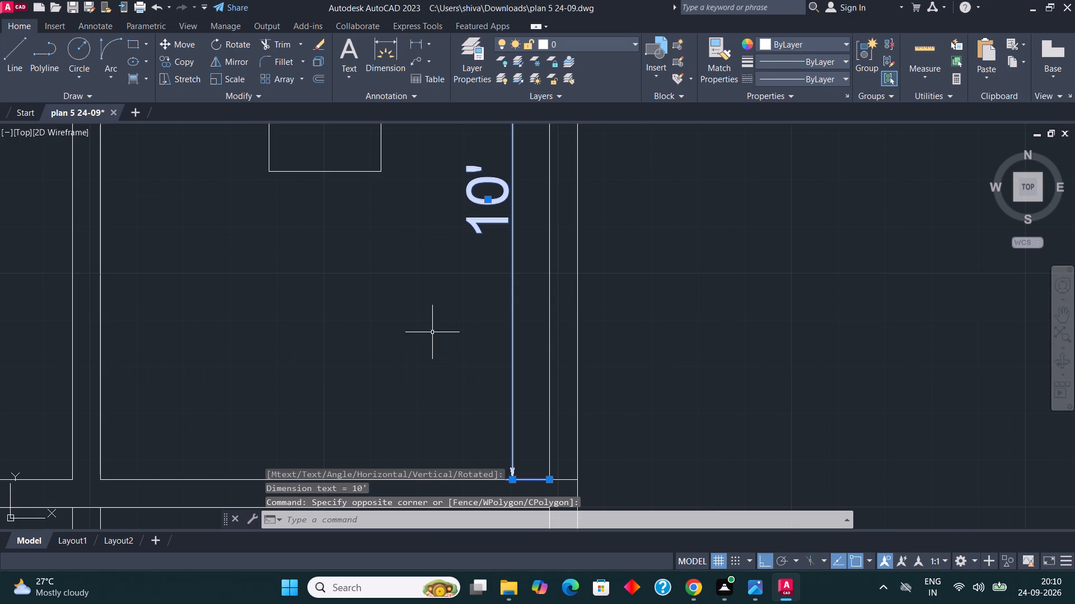
{"action": "key", "text": "l"}
{"action": "key", "text": "BackSpace"}
{"action": "key", "text": "m"}
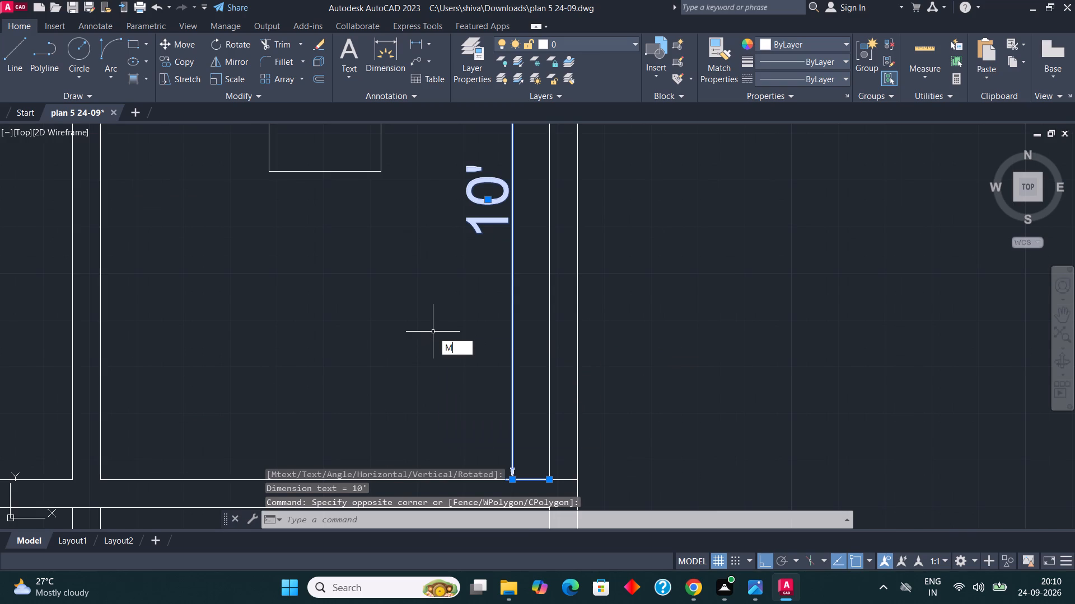
{"action": "key", "text": "Return"}
{"action": "left_click", "coordinate": [433, 343]}
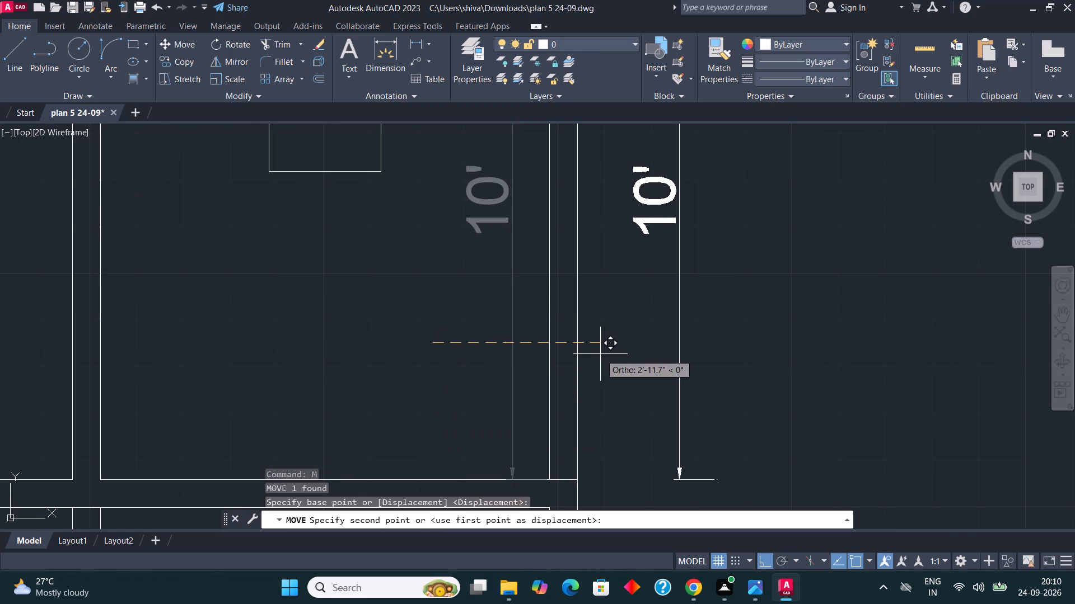
{"action": "scroll", "coordinate": [600, 354], "scroll_direction": "down", "scroll_amount": 2}
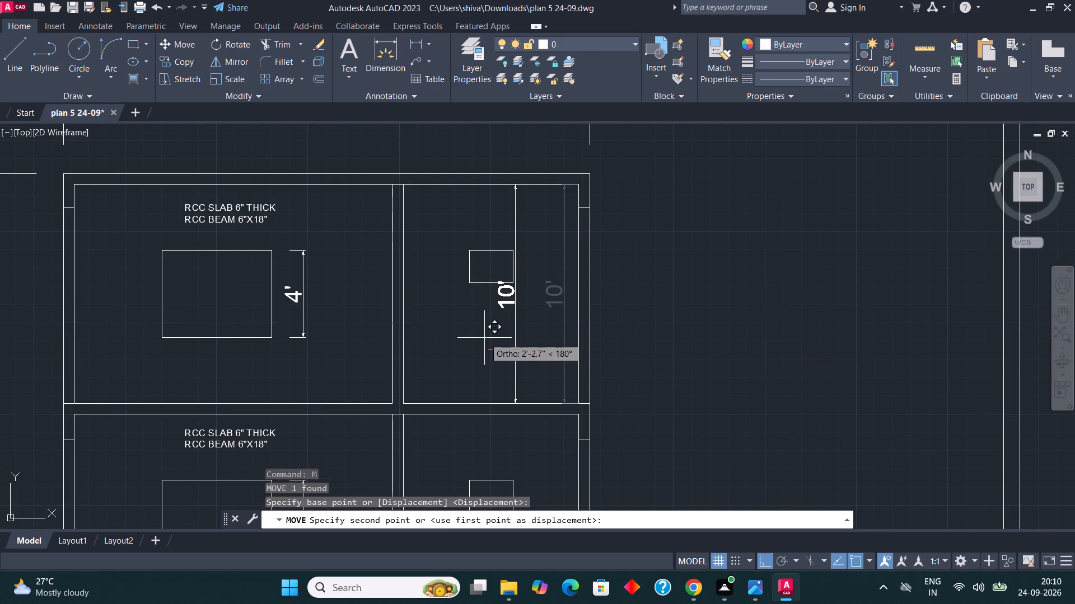
{"action": "left_click", "coordinate": [518, 342]}
Copy the top storey's 10' room height dimension straight down into the middle storey's right-hand room, starting at its ceiling line.
{"action": "scroll", "coordinate": [544, 289], "scroll_direction": "down", "scroll_amount": 2}
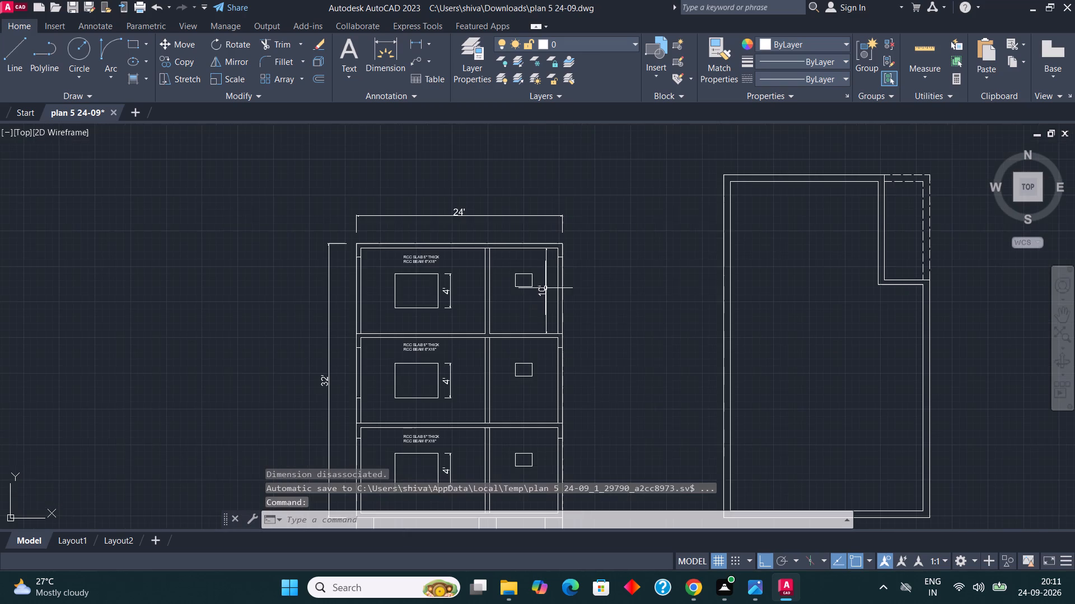
{"action": "scroll", "coordinate": [545, 322], "scroll_direction": "up", "scroll_amount": 1}
{"action": "scroll", "coordinate": [558, 283], "scroll_direction": "down", "scroll_amount": 2}
{"action": "scroll", "coordinate": [553, 294], "scroll_direction": "up", "scroll_amount": 4}
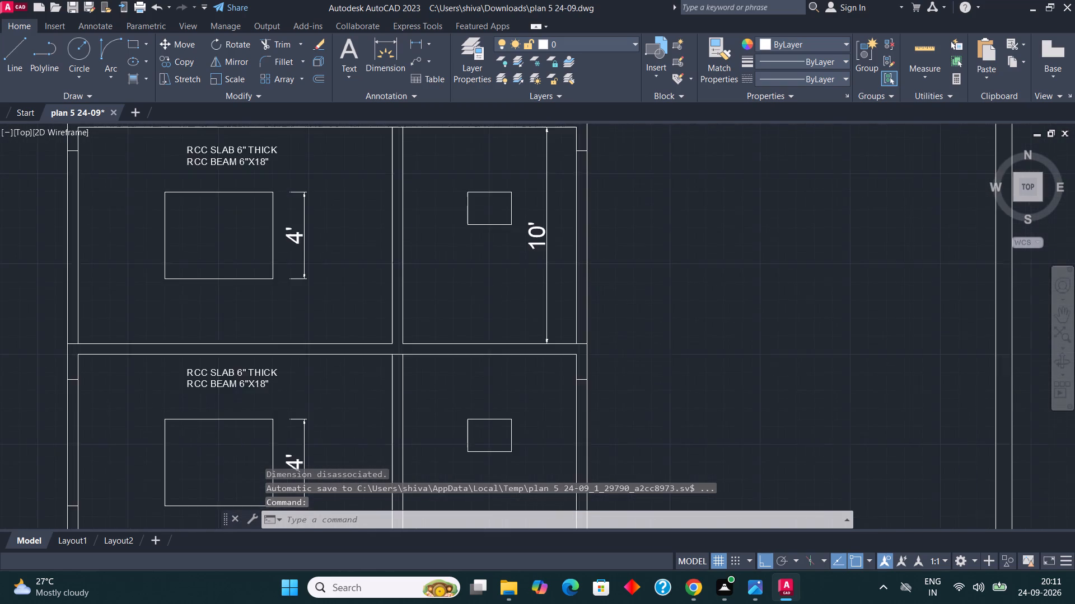
{"action": "left_click", "coordinate": [553, 294]}
{"action": "left_click", "coordinate": [531, 294]}
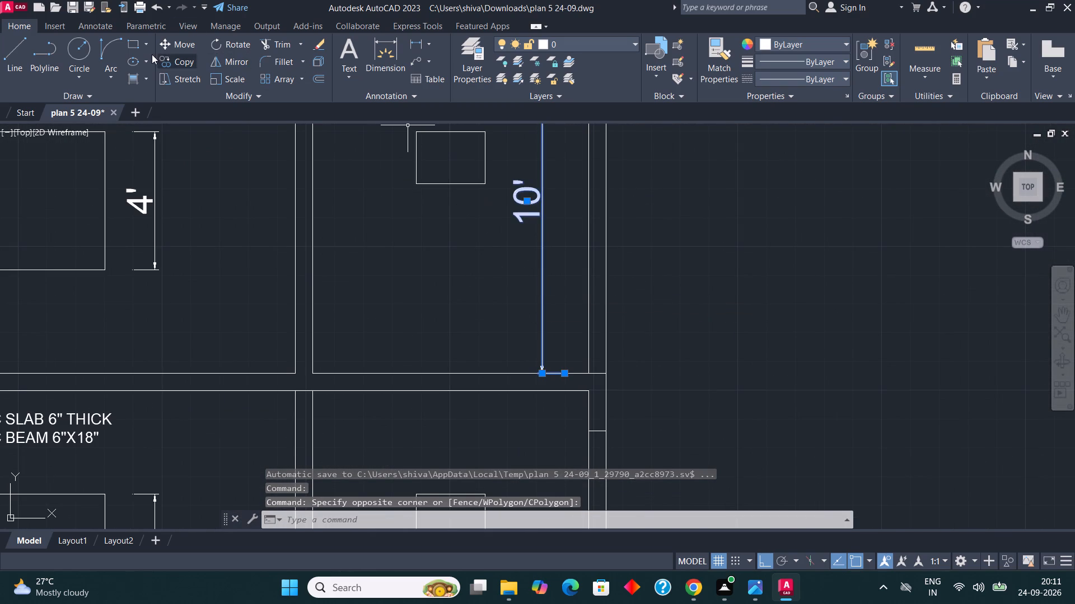
{"action": "left_click", "coordinate": [160, 54]}
{"action": "scroll", "coordinate": [466, 308], "scroll_direction": "down", "scroll_amount": 2}
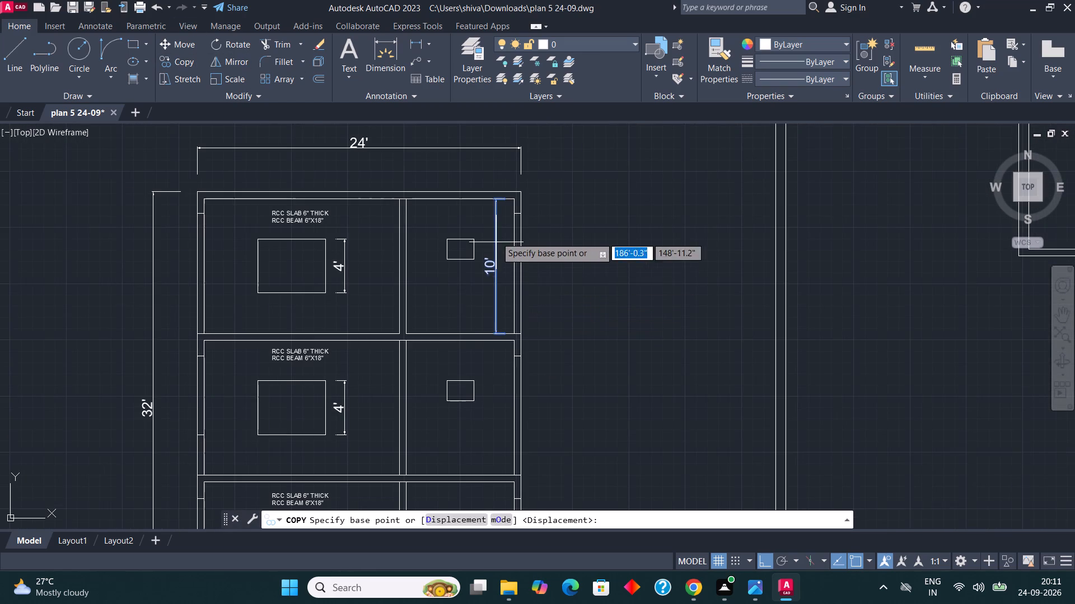
{"action": "scroll", "coordinate": [498, 233], "scroll_direction": "up", "scroll_amount": 1}
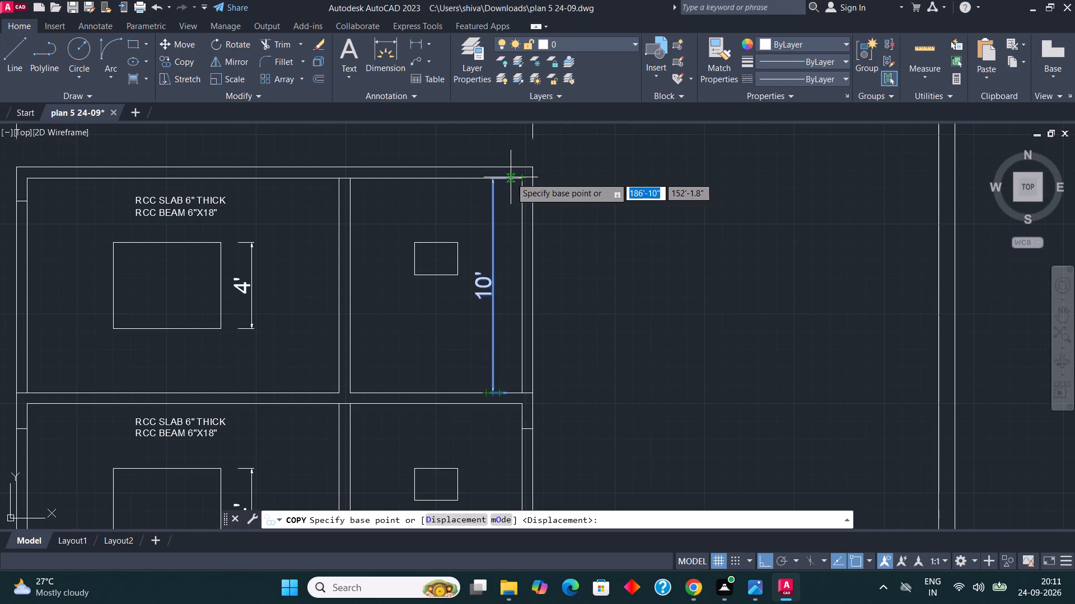
{"action": "scroll", "coordinate": [507, 178], "scroll_direction": "up", "scroll_amount": 2}
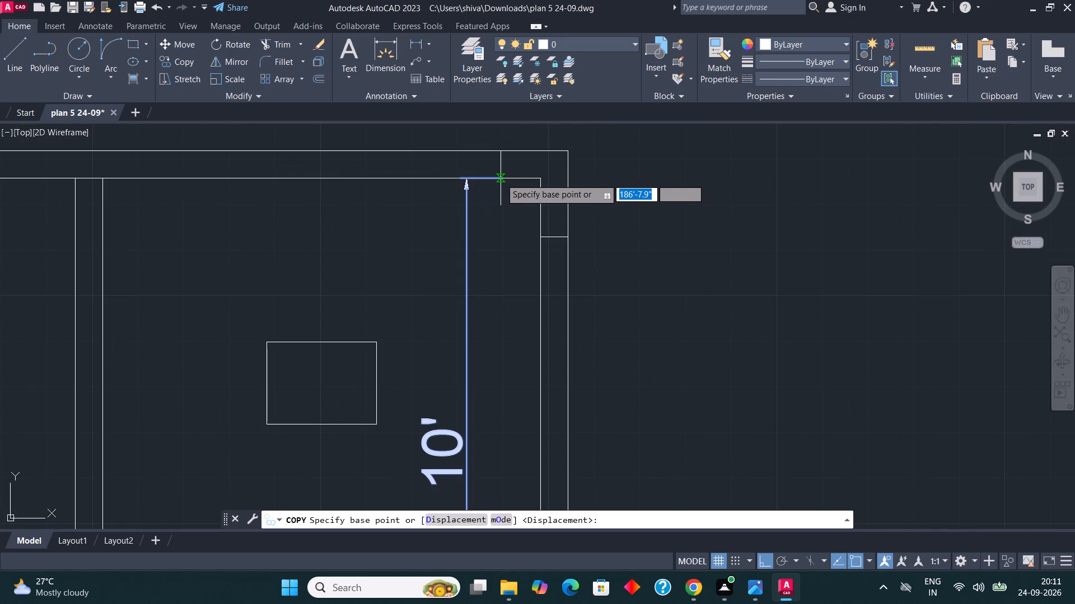
{"action": "scroll", "coordinate": [492, 178], "scroll_direction": "up", "scroll_amount": 2}
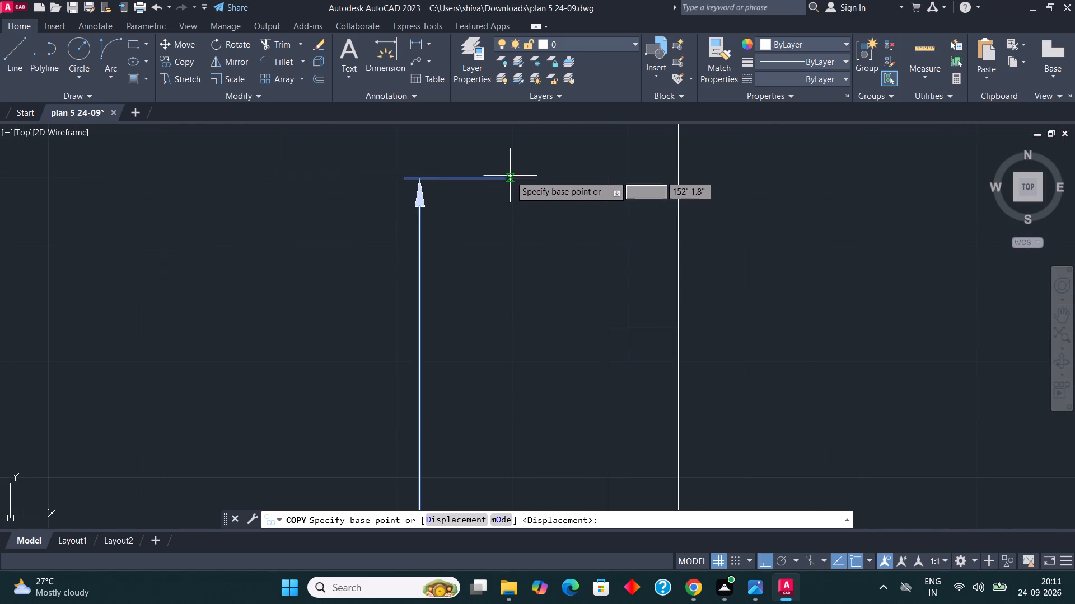
{"action": "left_click", "coordinate": [504, 180]}
{"action": "scroll", "coordinate": [517, 161], "scroll_direction": "down", "scroll_amount": 3}
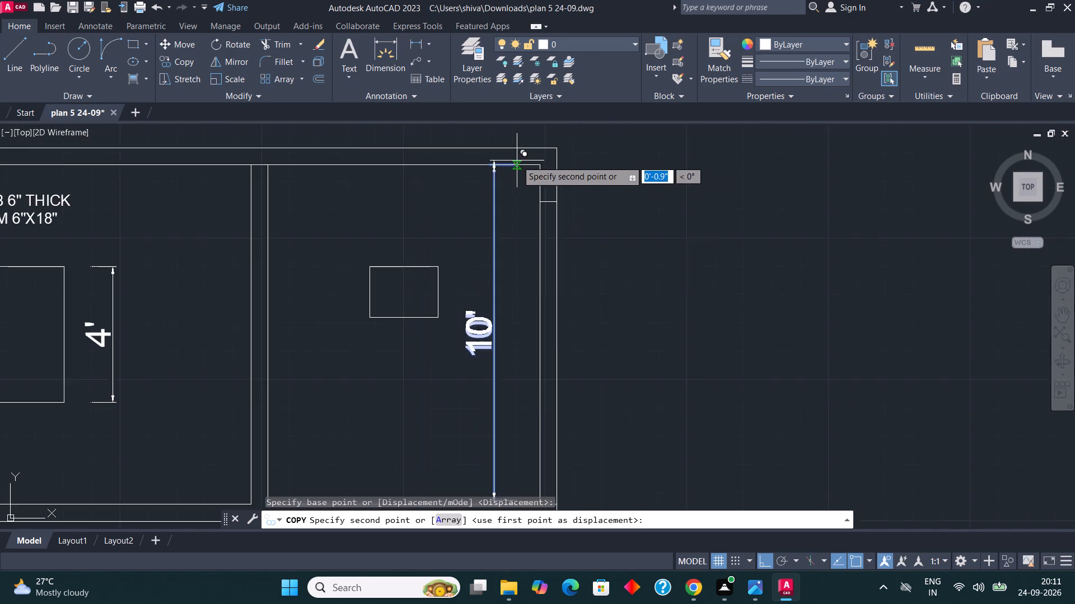
{"action": "scroll", "coordinate": [517, 161], "scroll_direction": "down", "scroll_amount": 3}
{"action": "scroll", "coordinate": [509, 313], "scroll_direction": "up", "scroll_amount": 3}
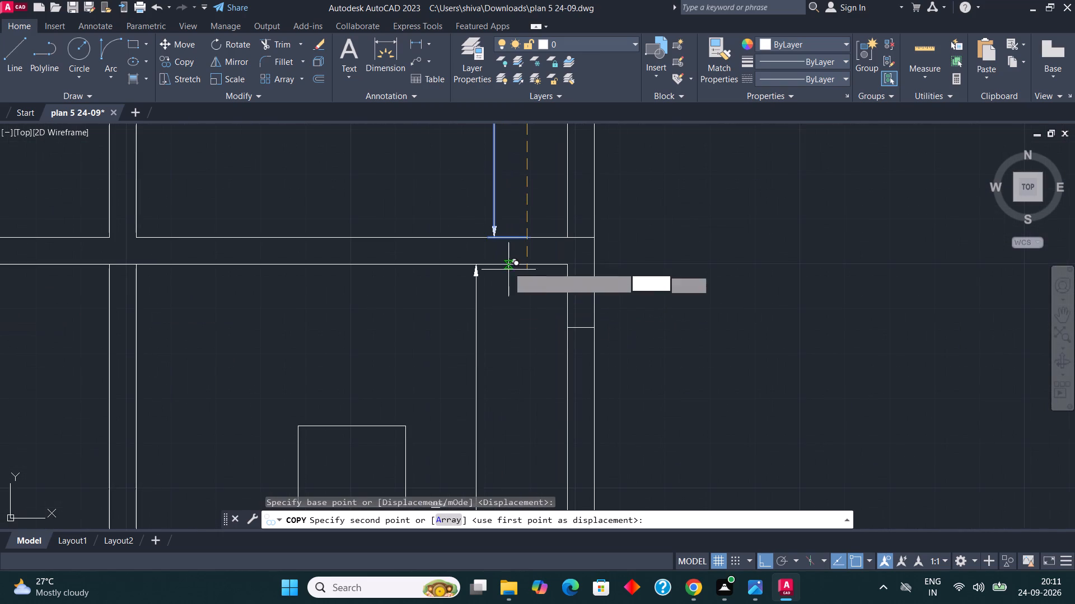
{"action": "scroll", "coordinate": [508, 267], "scroll_direction": "up", "scroll_amount": 2}
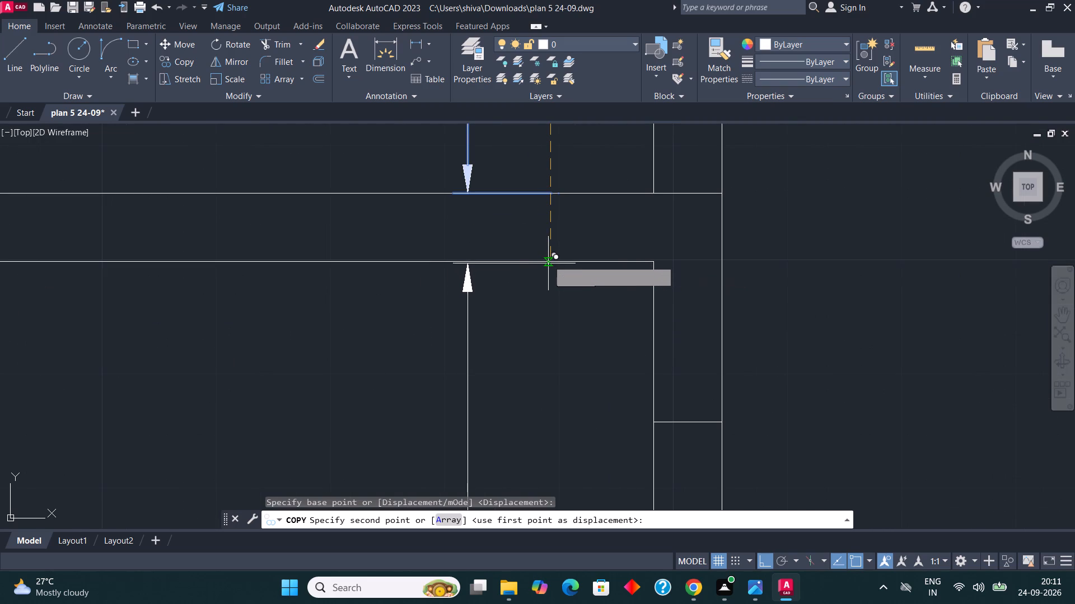
{"action": "left_click", "coordinate": [548, 261]}
Place another copy of the room height dimension in the lowest storey's right-hand room, starting at its ceiling line.
{"action": "scroll", "coordinate": [562, 204], "scroll_direction": "down", "scroll_amount": 5}
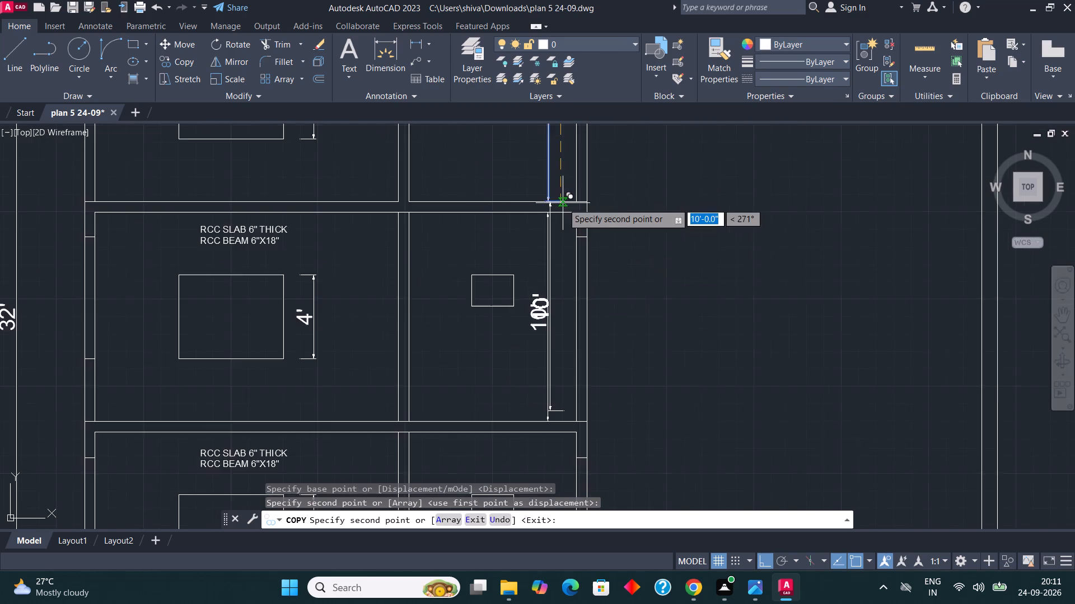
{"action": "scroll", "coordinate": [563, 203], "scroll_direction": "down", "scroll_amount": 2}
{"action": "scroll", "coordinate": [551, 296], "scroll_direction": "up", "scroll_amount": 4}
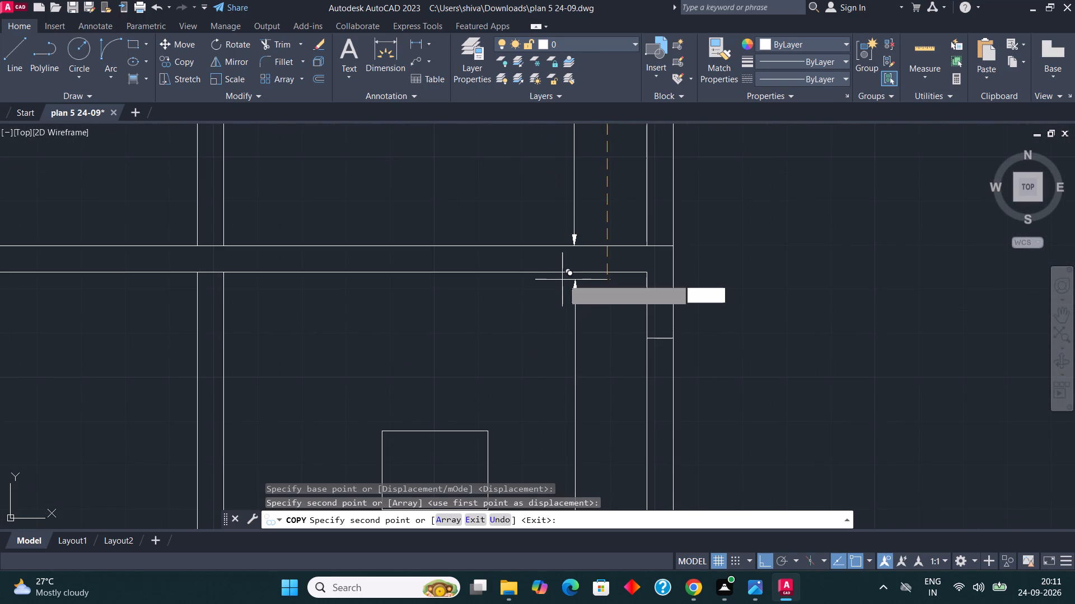
{"action": "left_click", "coordinate": [568, 271]}
{"action": "scroll", "coordinate": [639, 267], "scroll_direction": "down", "scroll_amount": 4}
{"action": "scroll", "coordinate": [639, 314], "scroll_direction": "up", "scroll_amount": 1}
{"action": "key", "text": "Escape"}
{"action": "key", "text": "Escape"}
Move the lowest storey's room height dimension about 8 inches right toward the outer wall, so its text clears the small window.
{"action": "scroll", "coordinate": [601, 317], "scroll_direction": "up", "scroll_amount": 2}
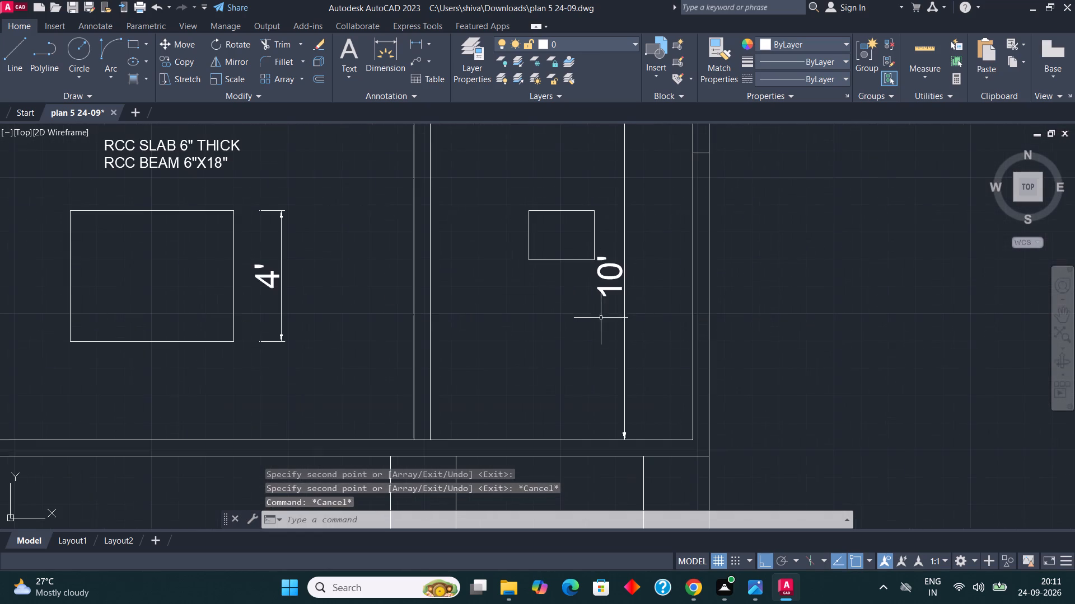
{"action": "left_click", "coordinate": [633, 329]}
{"action": "left_click", "coordinate": [578, 329]}
{"action": "key", "text": "m"}
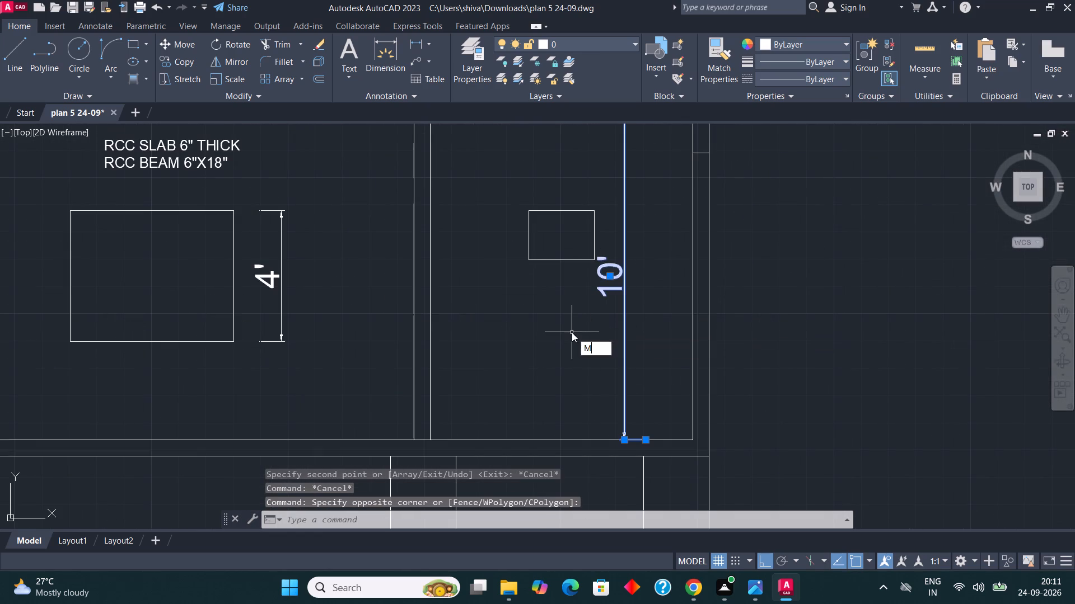
{"action": "key", "text": "Return"}
{"action": "left_click_drag", "start_coordinate": [574, 332], "coordinate": [580, 330]}
{"action": "left_click", "coordinate": [596, 333]}
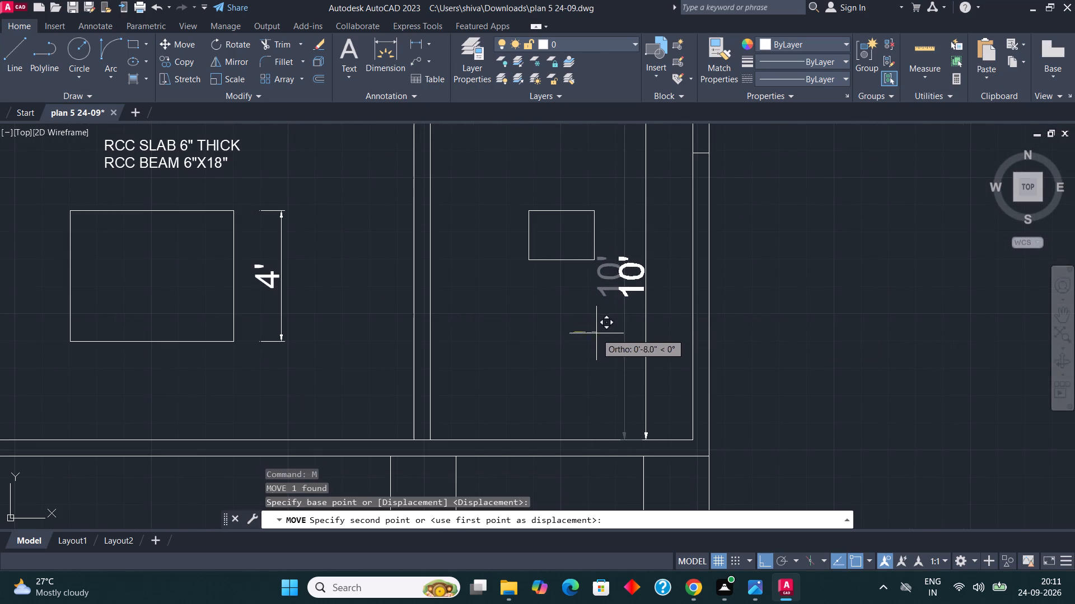
{"action": "key", "text": "Escape"}
{"action": "key", "text": "Escape"}
{"action": "key", "text": "Escape"}
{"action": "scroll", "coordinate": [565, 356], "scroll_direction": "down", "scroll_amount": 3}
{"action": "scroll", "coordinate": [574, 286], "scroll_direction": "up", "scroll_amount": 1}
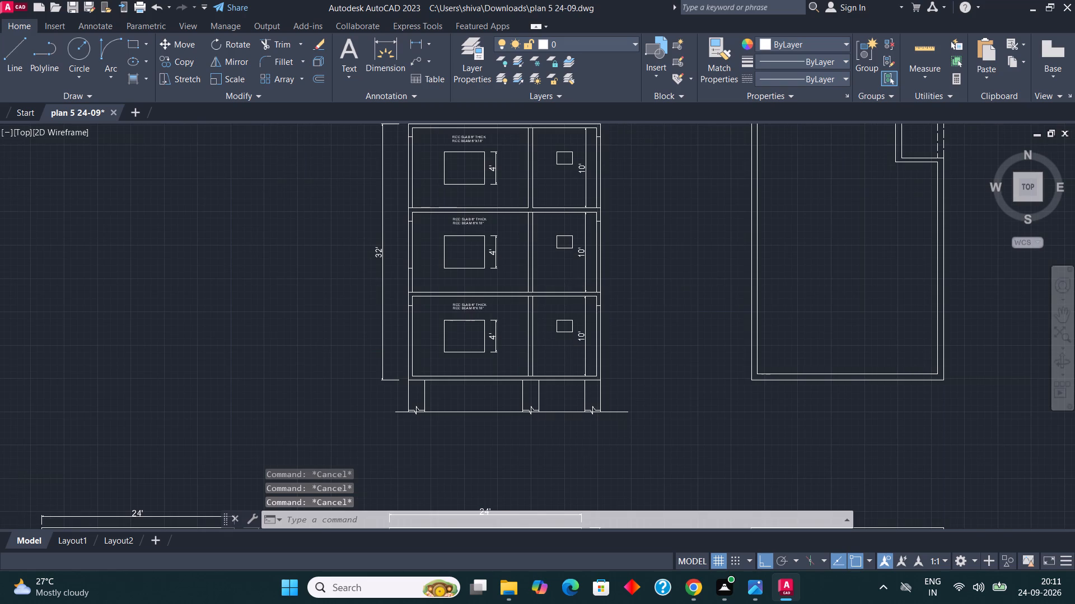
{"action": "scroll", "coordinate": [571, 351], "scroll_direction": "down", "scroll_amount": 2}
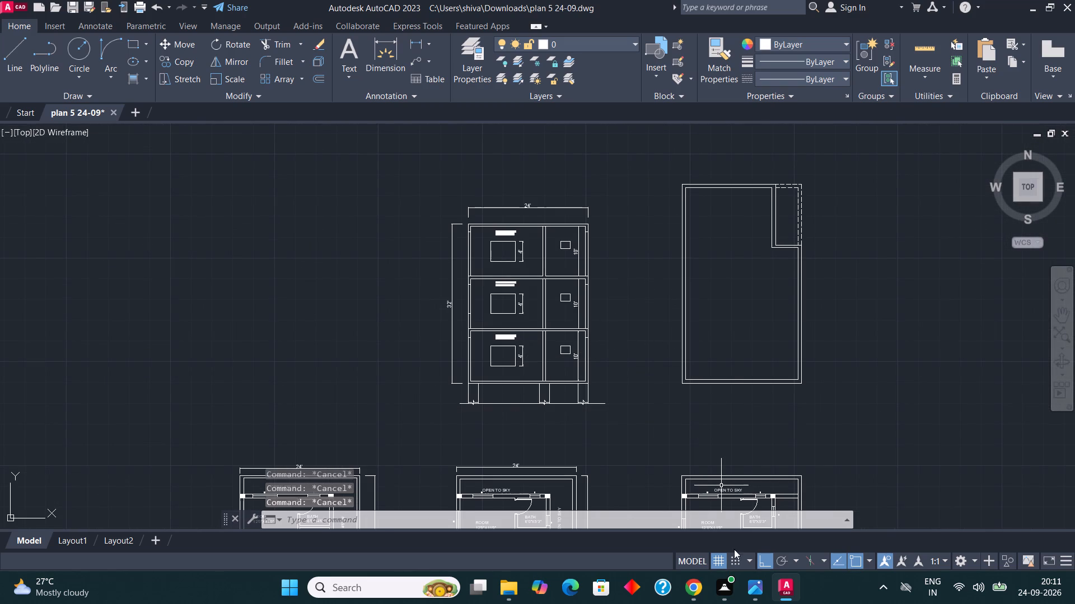
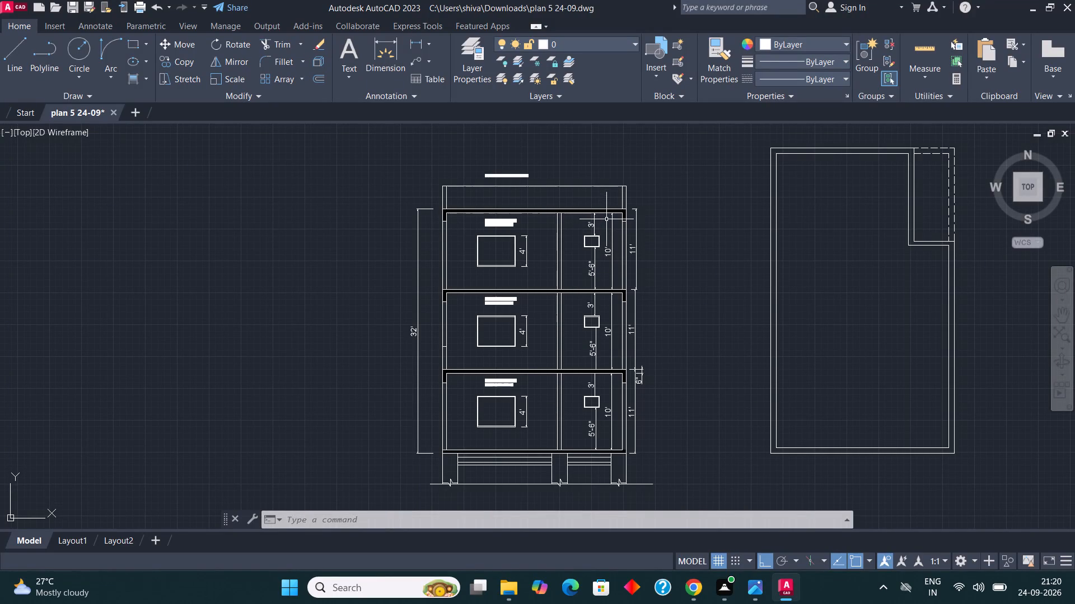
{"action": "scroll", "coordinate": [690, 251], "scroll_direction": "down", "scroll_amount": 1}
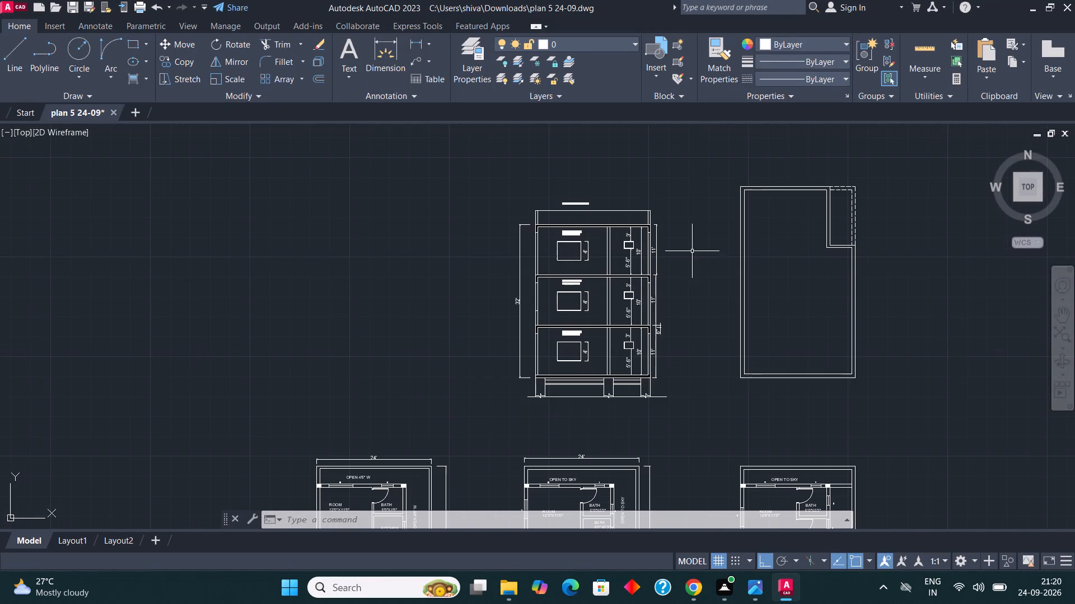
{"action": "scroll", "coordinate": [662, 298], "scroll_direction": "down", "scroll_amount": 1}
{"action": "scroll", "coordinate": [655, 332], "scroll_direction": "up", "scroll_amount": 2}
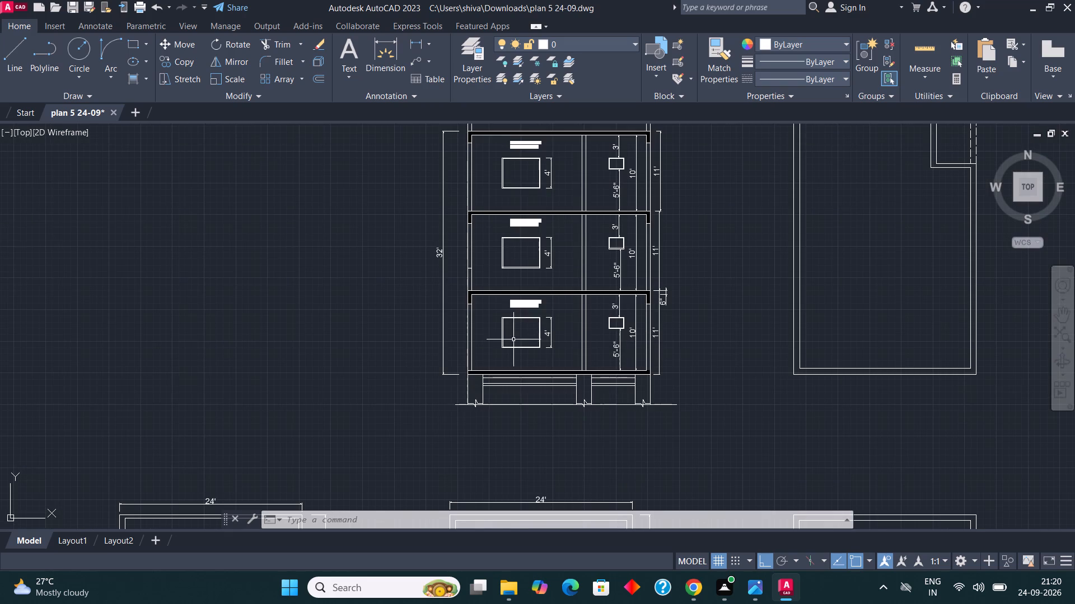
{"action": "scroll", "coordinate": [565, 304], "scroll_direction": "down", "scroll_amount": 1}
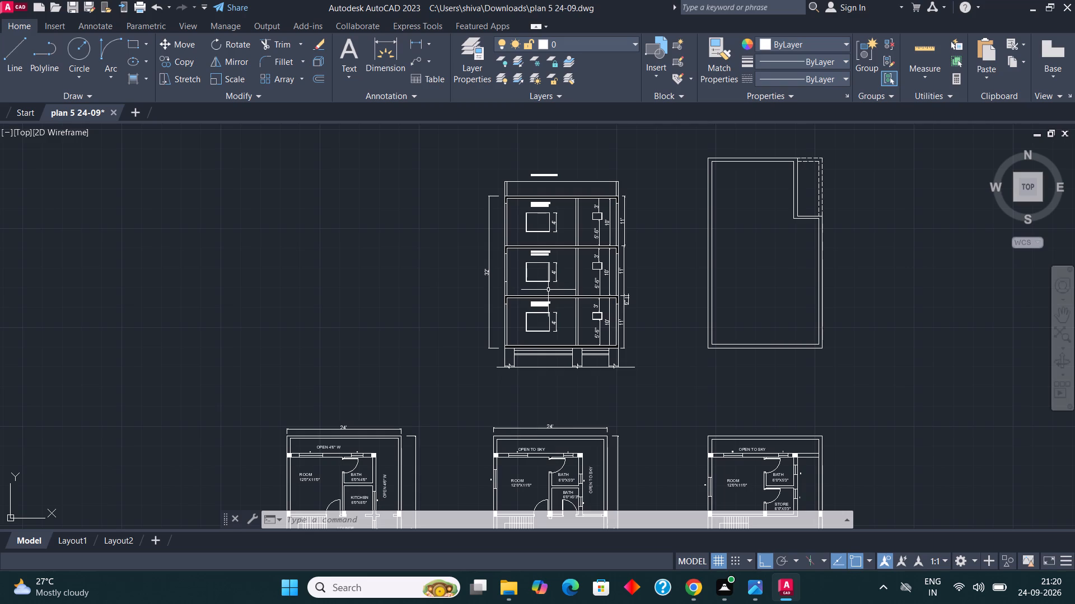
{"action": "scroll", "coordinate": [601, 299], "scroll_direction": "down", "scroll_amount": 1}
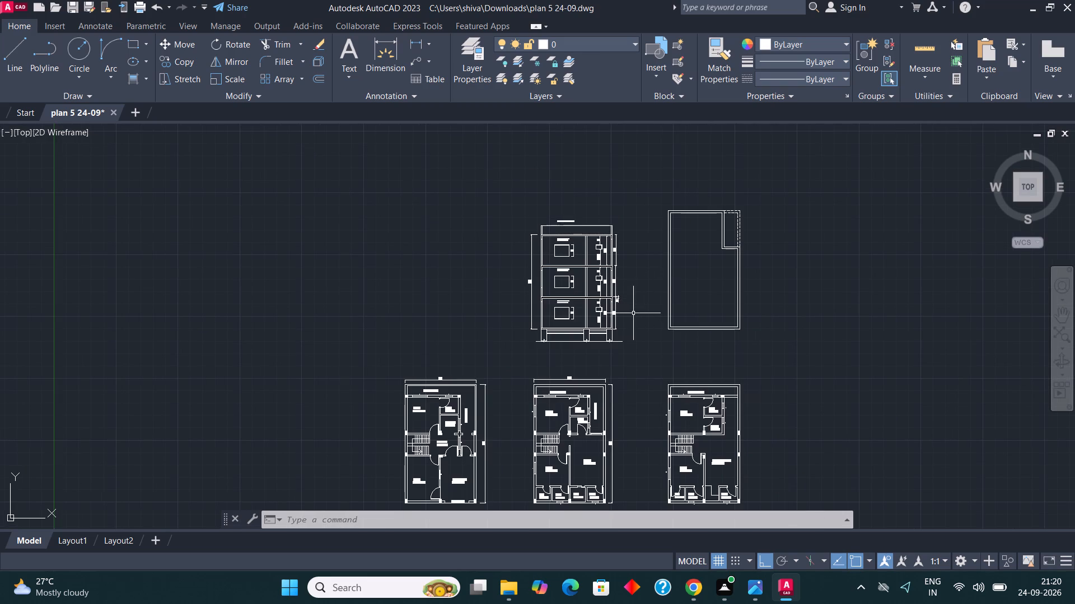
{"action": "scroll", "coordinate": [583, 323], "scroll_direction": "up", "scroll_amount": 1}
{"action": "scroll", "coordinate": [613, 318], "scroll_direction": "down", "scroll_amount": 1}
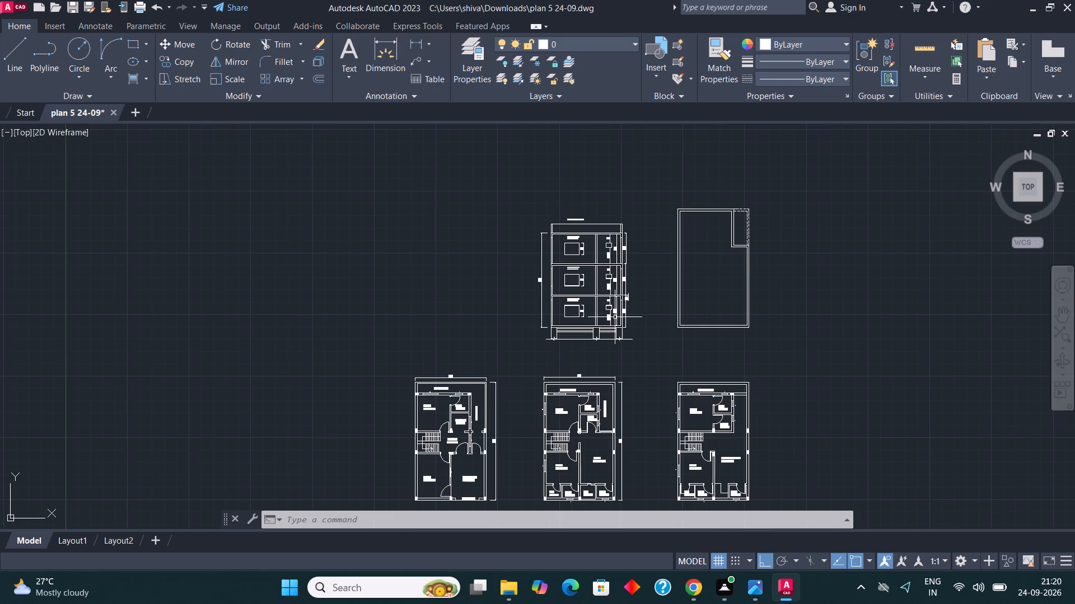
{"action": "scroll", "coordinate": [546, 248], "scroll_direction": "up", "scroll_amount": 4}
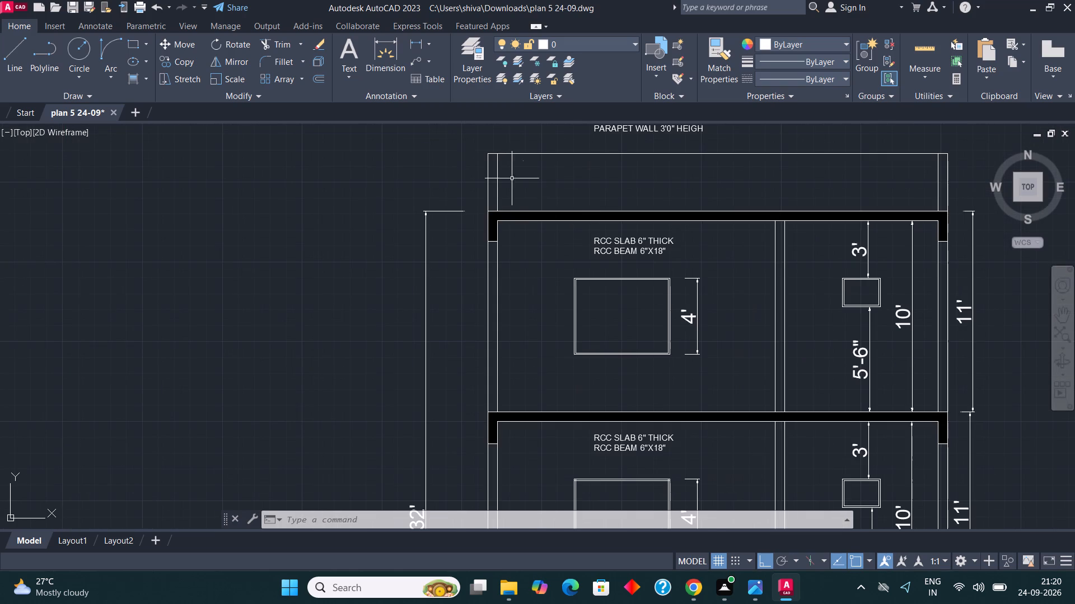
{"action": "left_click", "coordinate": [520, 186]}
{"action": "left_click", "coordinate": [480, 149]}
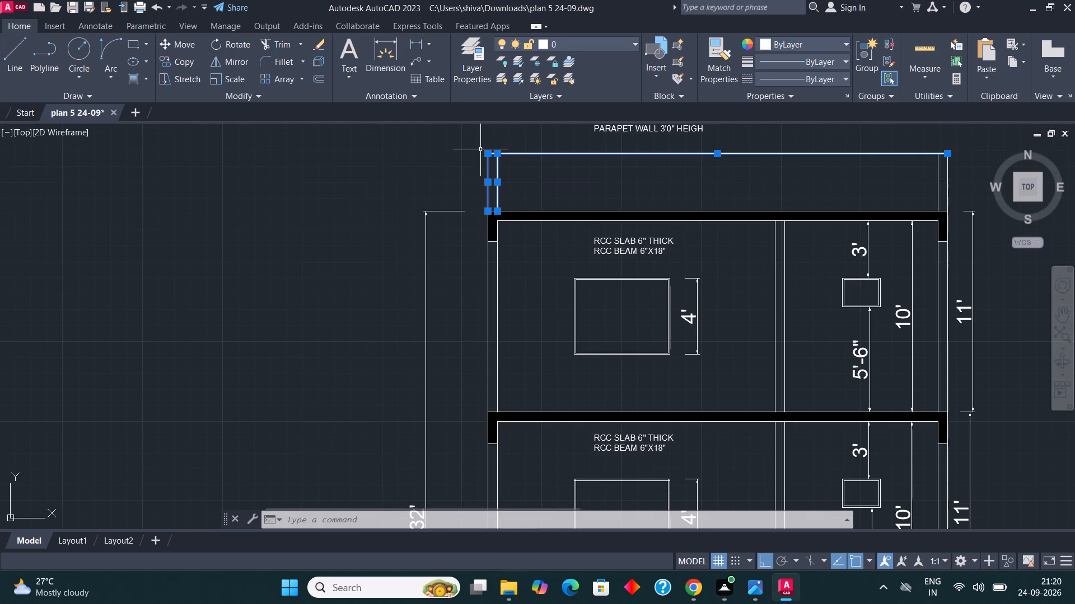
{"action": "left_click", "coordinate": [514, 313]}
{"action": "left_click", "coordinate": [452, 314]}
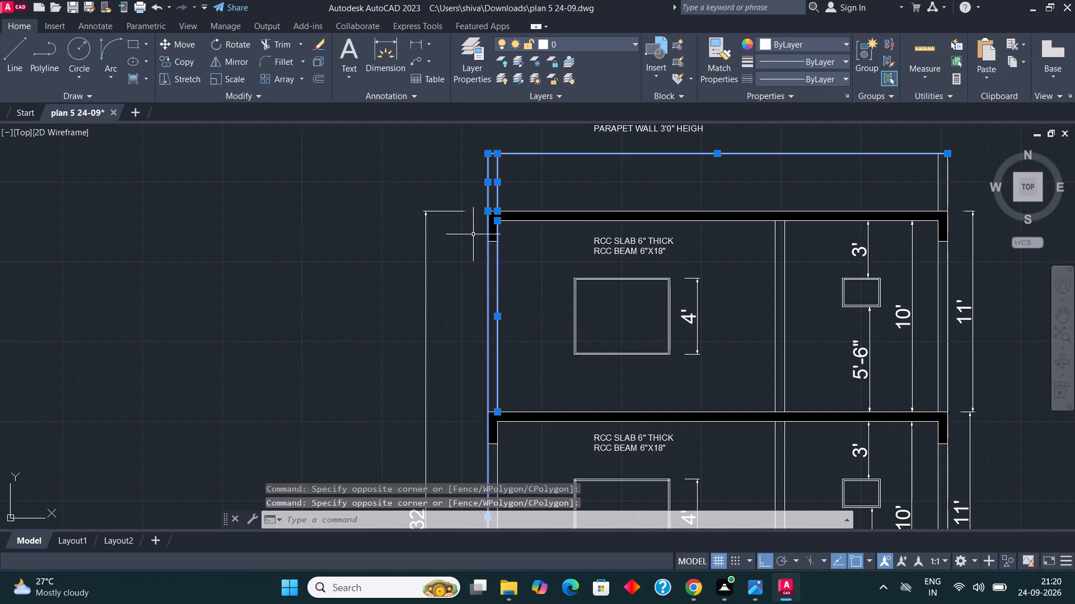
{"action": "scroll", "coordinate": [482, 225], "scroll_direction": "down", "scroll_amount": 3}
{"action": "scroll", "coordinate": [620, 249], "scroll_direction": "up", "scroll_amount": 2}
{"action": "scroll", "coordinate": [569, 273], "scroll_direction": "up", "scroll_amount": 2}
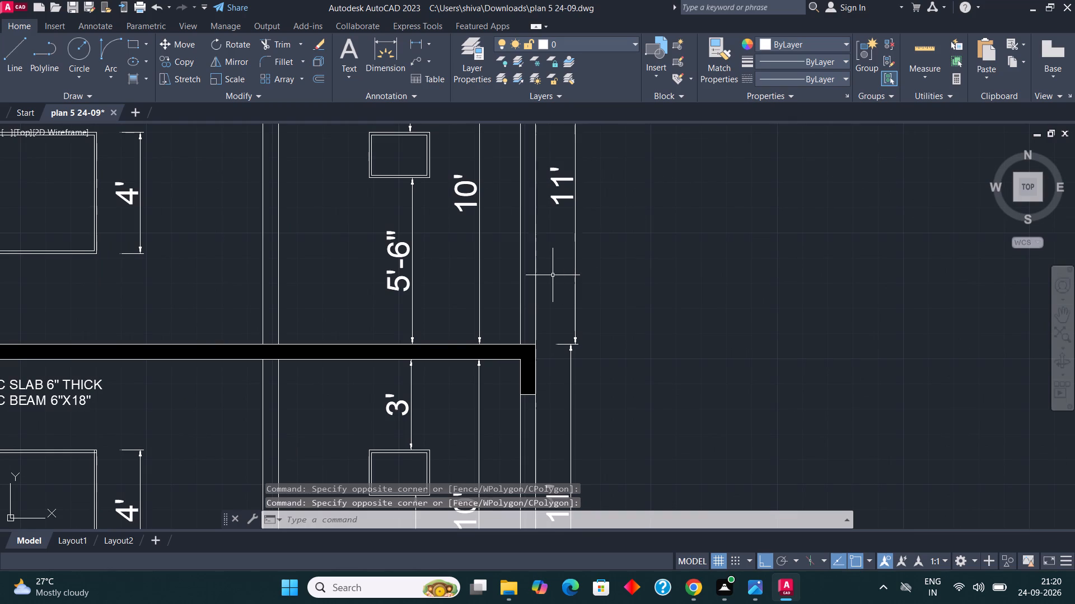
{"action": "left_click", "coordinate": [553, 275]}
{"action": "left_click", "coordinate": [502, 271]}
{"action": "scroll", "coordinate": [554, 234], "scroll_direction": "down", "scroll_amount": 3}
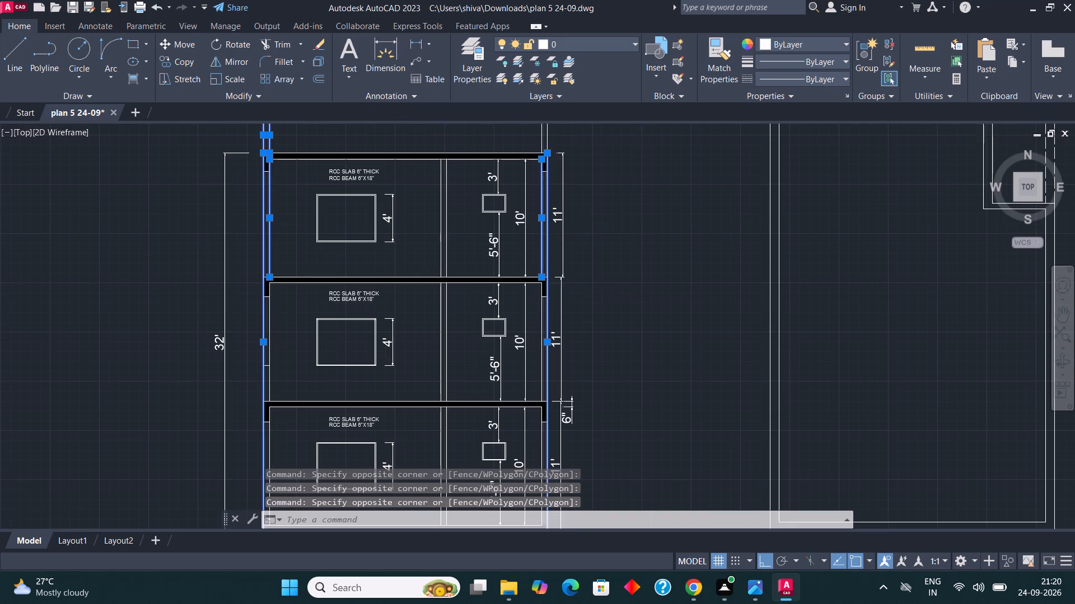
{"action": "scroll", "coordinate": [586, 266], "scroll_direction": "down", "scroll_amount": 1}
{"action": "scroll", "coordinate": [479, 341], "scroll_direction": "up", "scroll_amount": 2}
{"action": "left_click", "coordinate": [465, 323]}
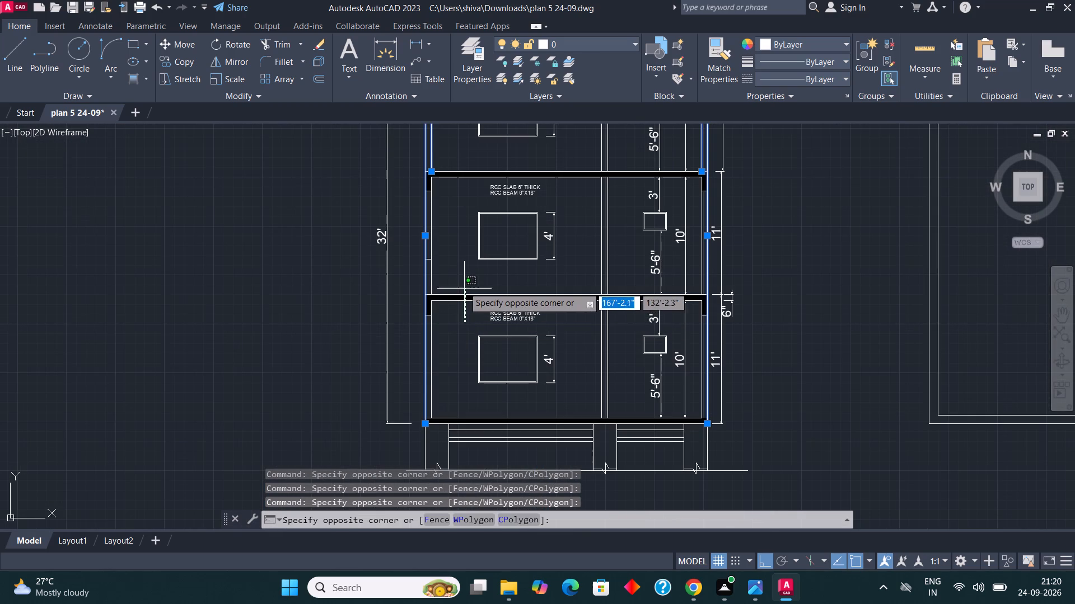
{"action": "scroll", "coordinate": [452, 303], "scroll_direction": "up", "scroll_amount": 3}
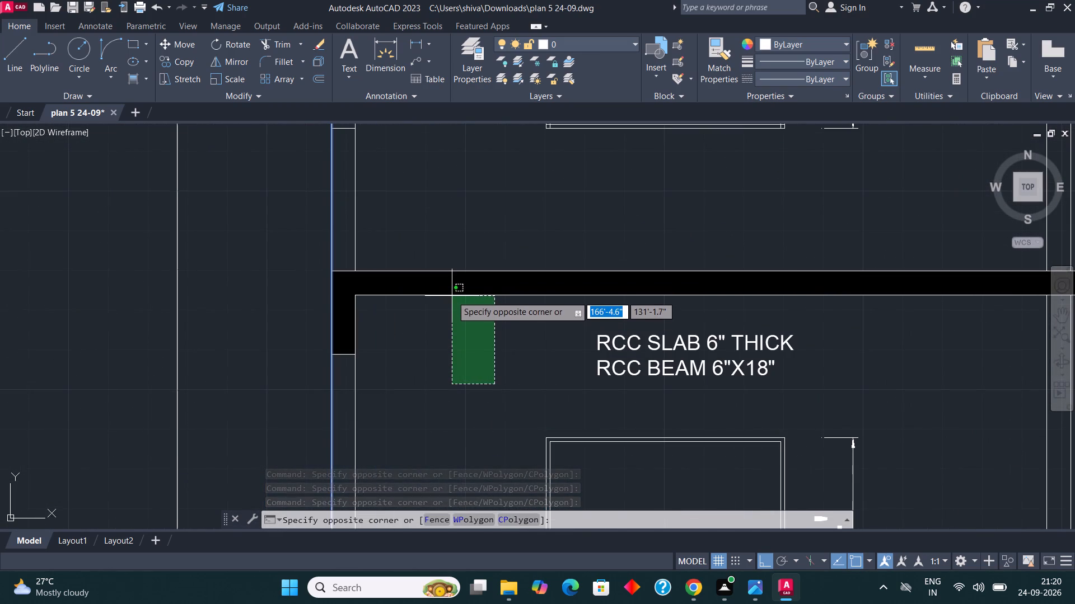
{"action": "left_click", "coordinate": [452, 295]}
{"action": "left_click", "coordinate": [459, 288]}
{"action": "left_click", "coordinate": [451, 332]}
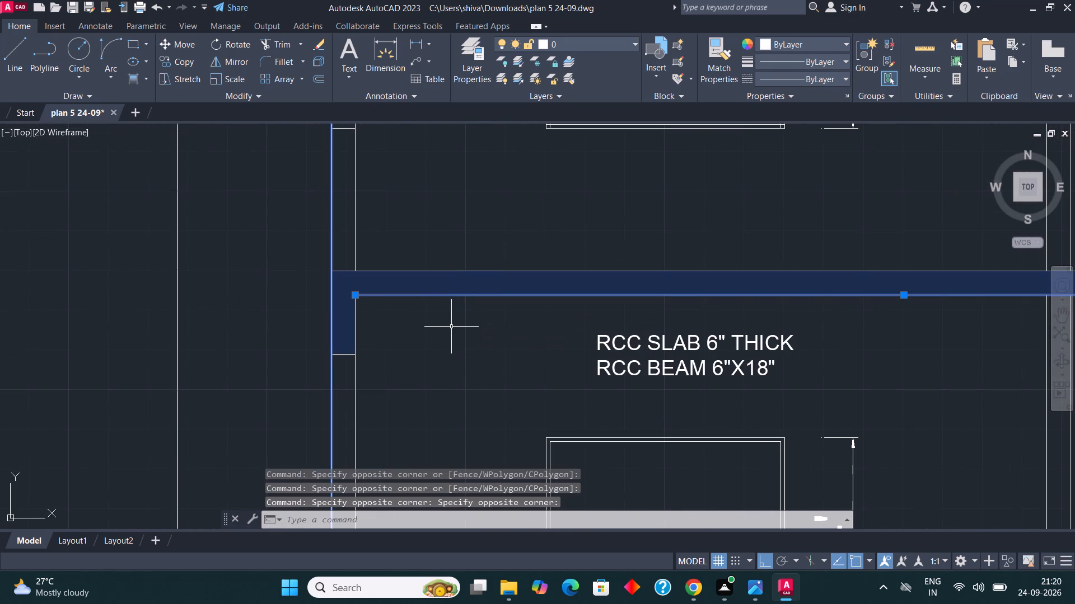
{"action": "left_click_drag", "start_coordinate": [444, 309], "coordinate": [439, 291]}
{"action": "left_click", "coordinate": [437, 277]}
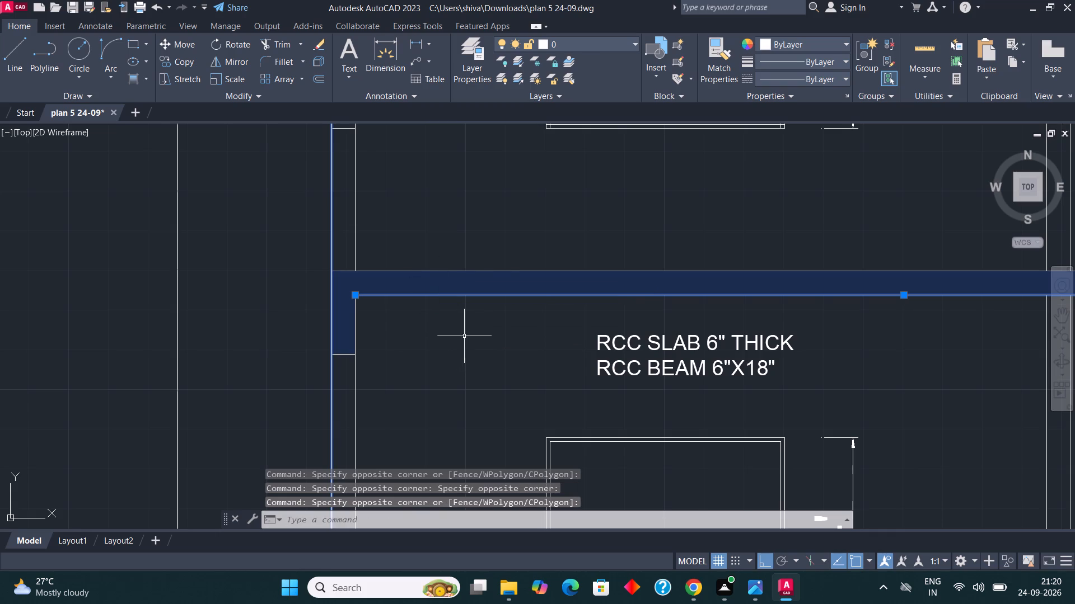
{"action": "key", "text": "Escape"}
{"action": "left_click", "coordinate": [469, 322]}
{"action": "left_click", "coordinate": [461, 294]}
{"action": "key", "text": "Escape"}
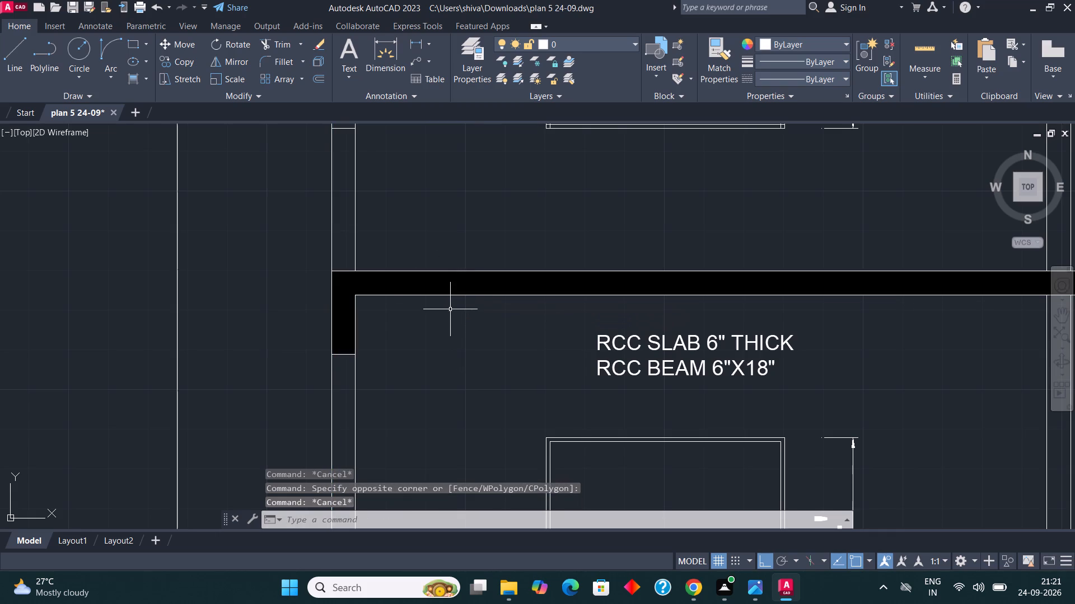
Select the slab's top and bottom lines and adjoining left wall lines at the slab above the section's lowest storey.
{"action": "scroll", "coordinate": [357, 293], "scroll_direction": "up", "scroll_amount": 1}
{"action": "left_click", "coordinate": [363, 300]}
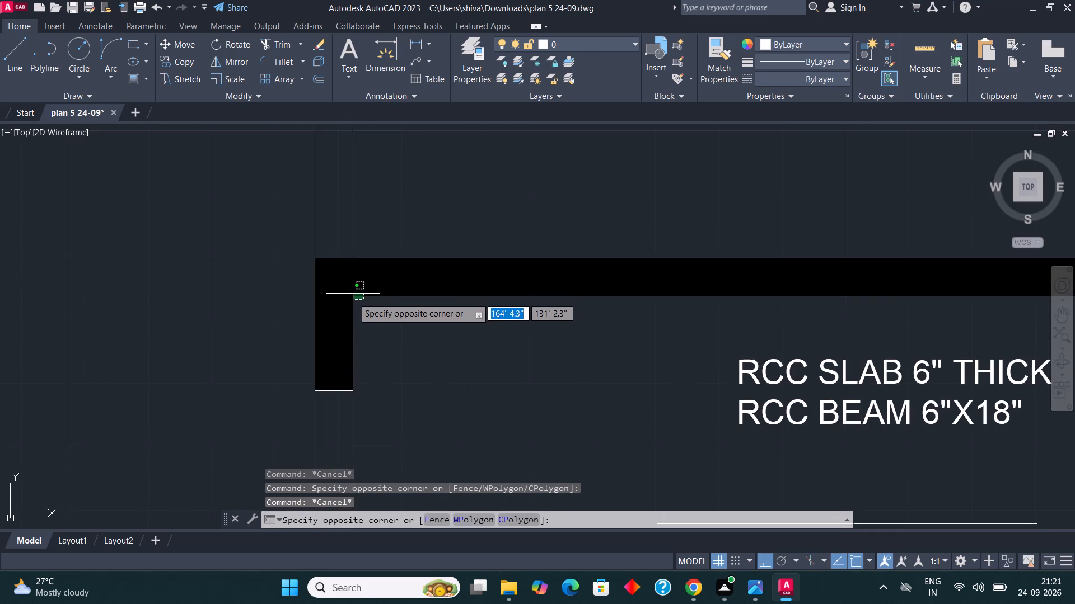
{"action": "left_click", "coordinate": [353, 299]}
{"action": "left_click", "coordinate": [352, 298]}
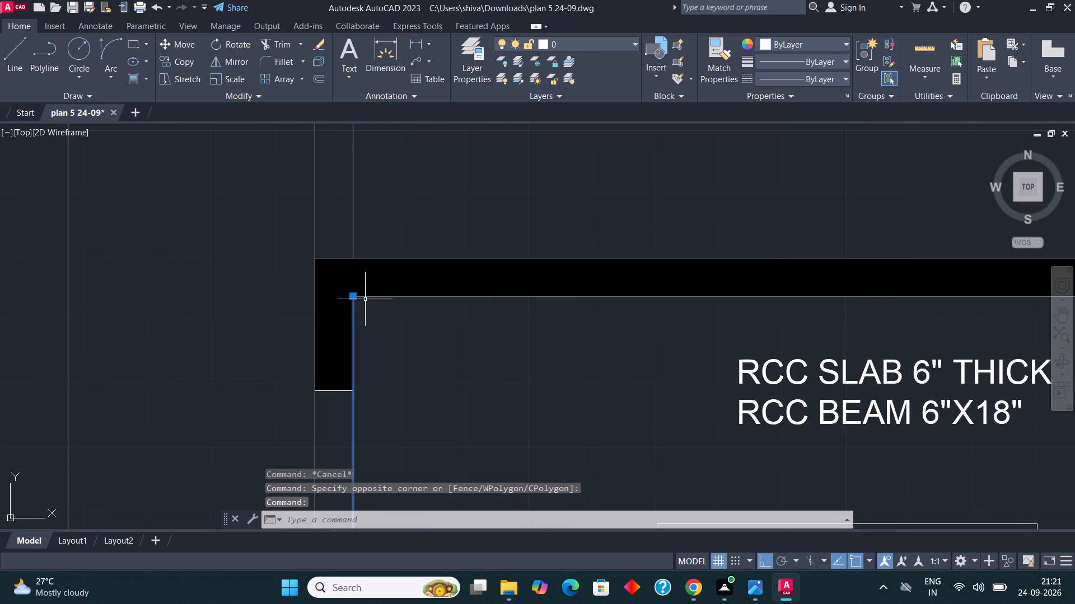
{"action": "left_click", "coordinate": [367, 296]}
{"action": "left_click", "coordinate": [358, 221]}
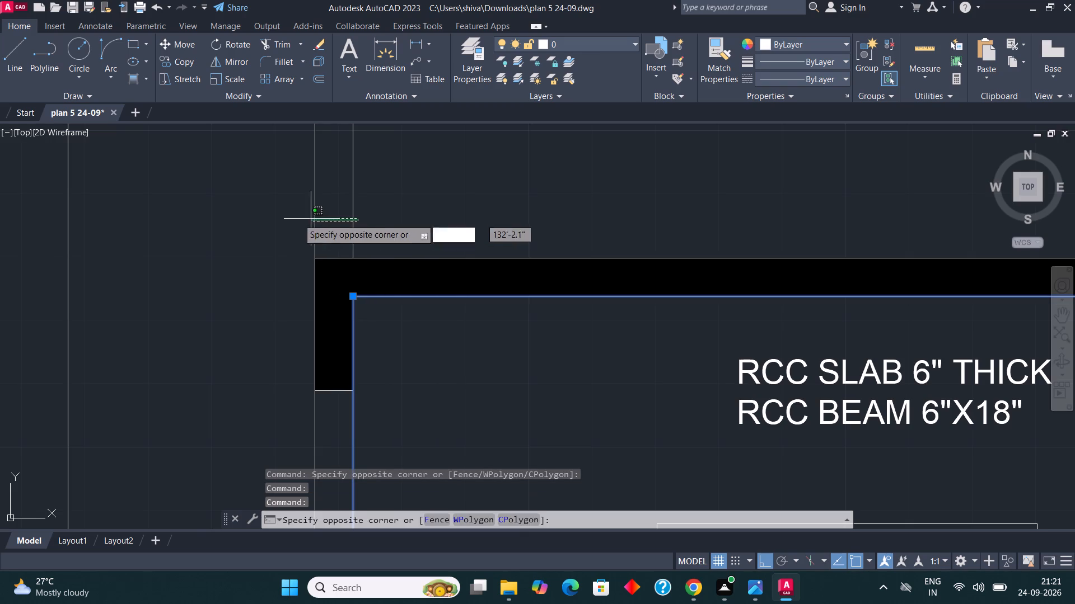
{"action": "left_click", "coordinate": [292, 218]}
{"action": "left_click", "coordinate": [375, 259]}
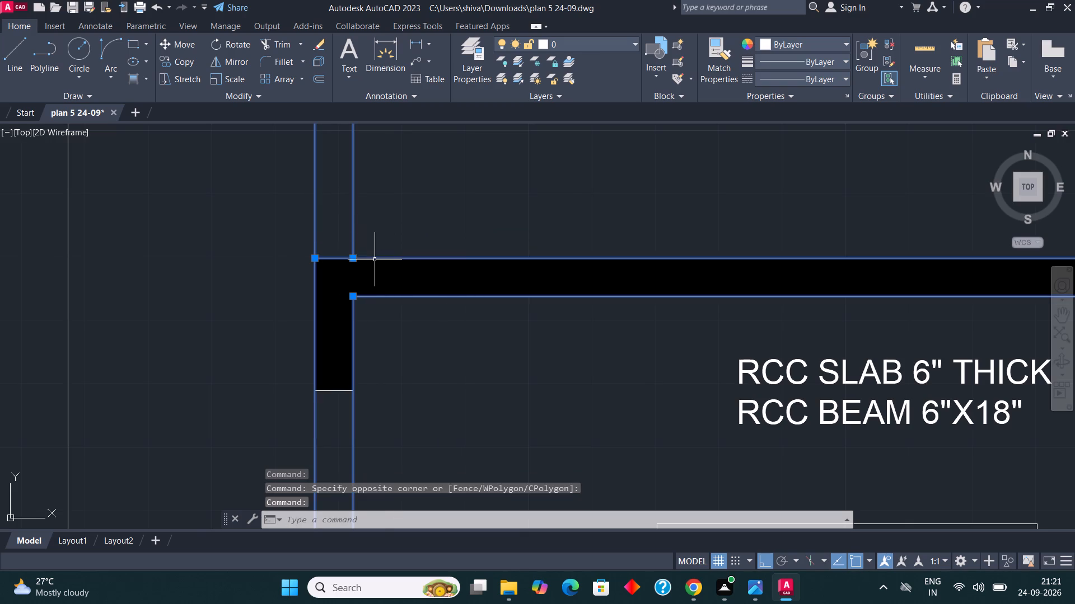
Add the top and bottom lines of the slab above the middle storey and the left wall line above it to the selection.
{"action": "scroll", "coordinate": [403, 336], "scroll_direction": "down", "scroll_amount": 4}
{"action": "scroll", "coordinate": [428, 223], "scroll_direction": "up", "scroll_amount": 3}
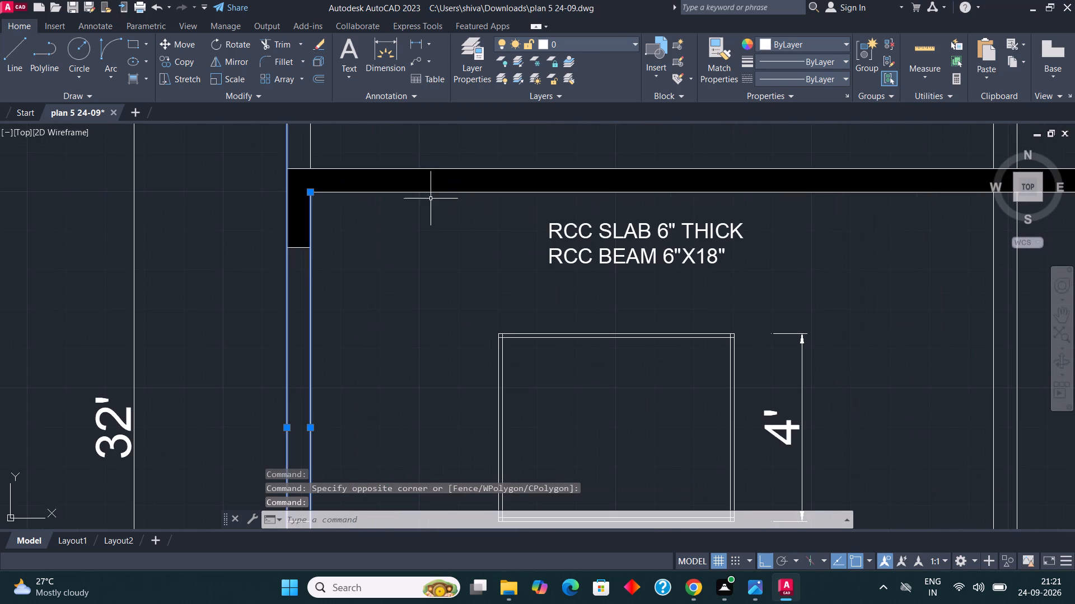
{"action": "left_click", "coordinate": [431, 195]}
{"action": "left_click", "coordinate": [417, 194]}
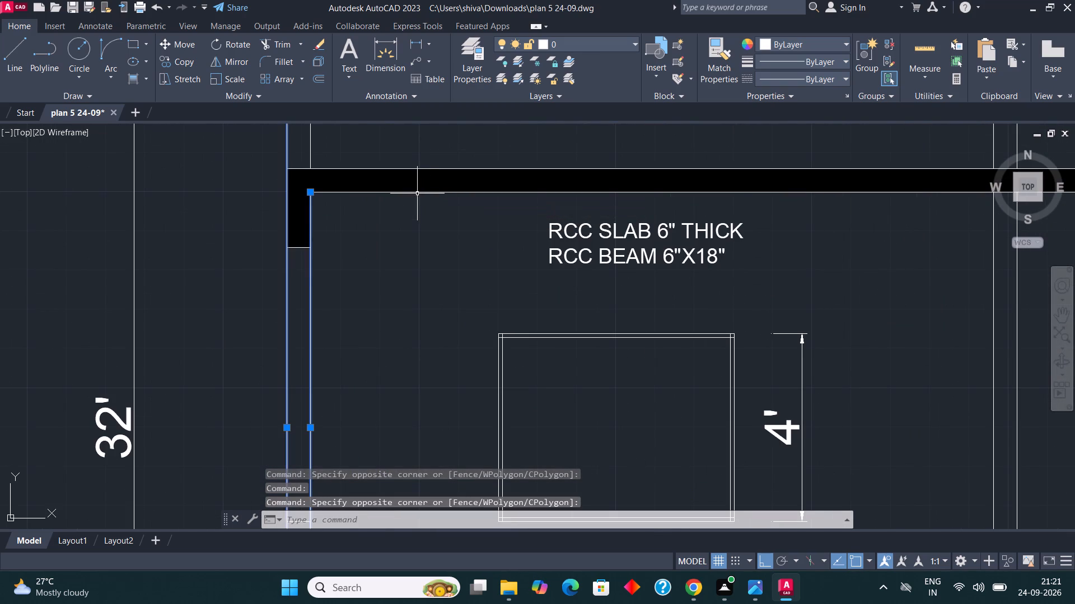
{"action": "scroll", "coordinate": [324, 197], "scroll_direction": "up", "scroll_amount": 3}
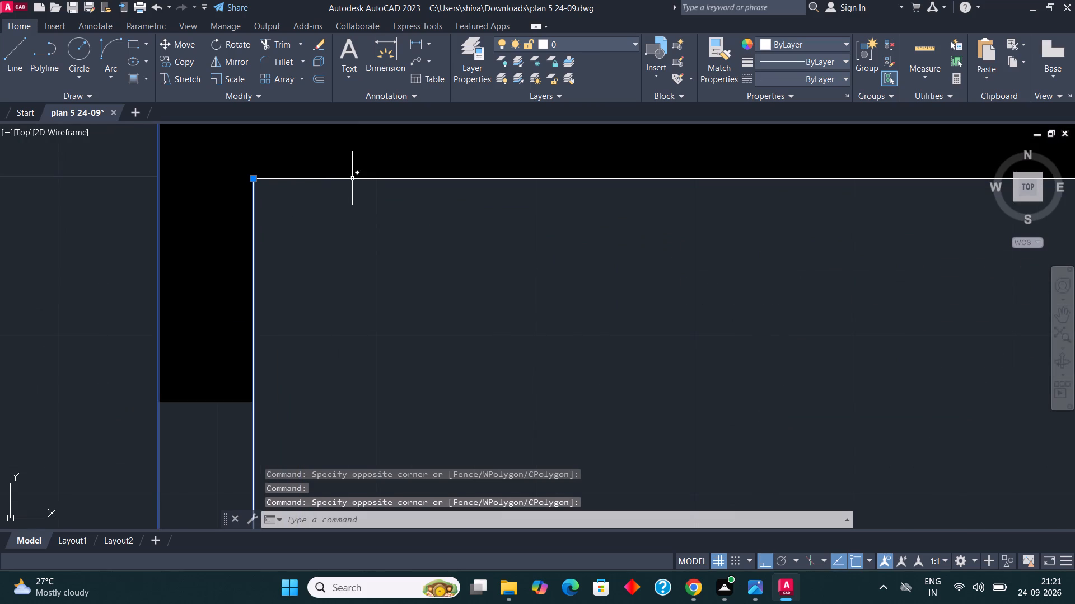
{"action": "left_click", "coordinate": [352, 178]}
{"action": "scroll", "coordinate": [357, 277], "scroll_direction": "down", "scroll_amount": 2}
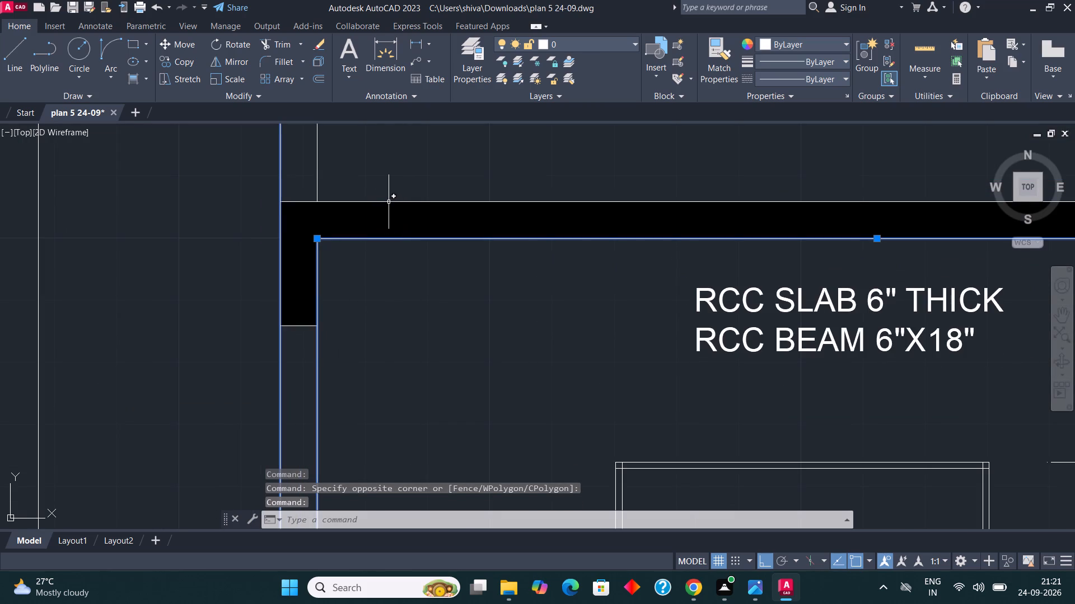
{"action": "left_click", "coordinate": [389, 202]}
{"action": "left_click", "coordinate": [331, 187]}
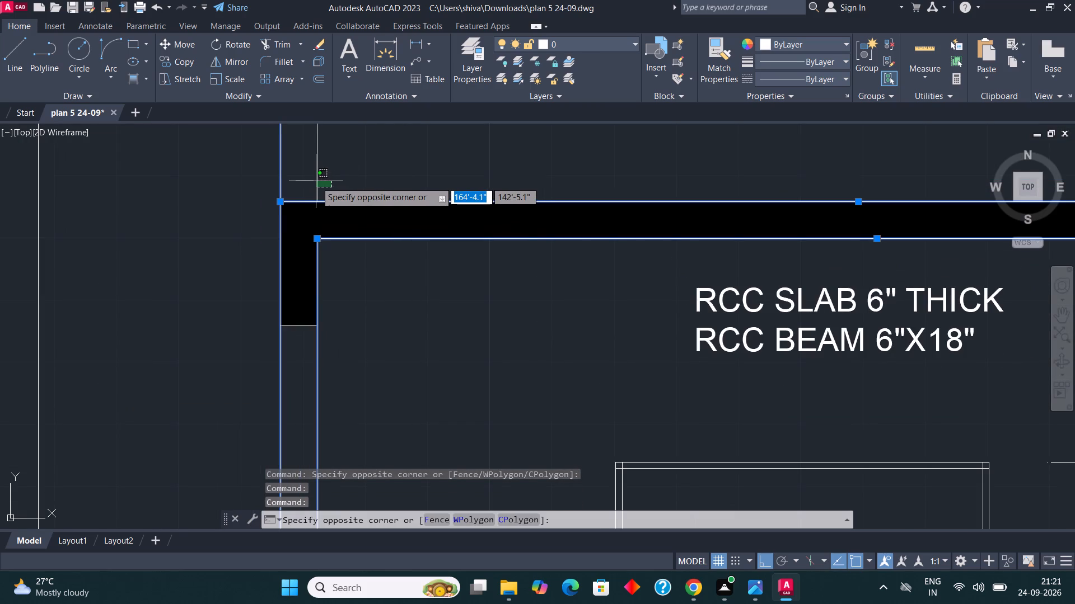
{"action": "left_click", "coordinate": [308, 183]}
Add the top and bottom lines of the roof slab below the parapet to the selection.
{"action": "scroll", "coordinate": [518, 349], "scroll_direction": "down", "scroll_amount": 5}
{"action": "scroll", "coordinate": [545, 244], "scroll_direction": "up", "scroll_amount": 1}
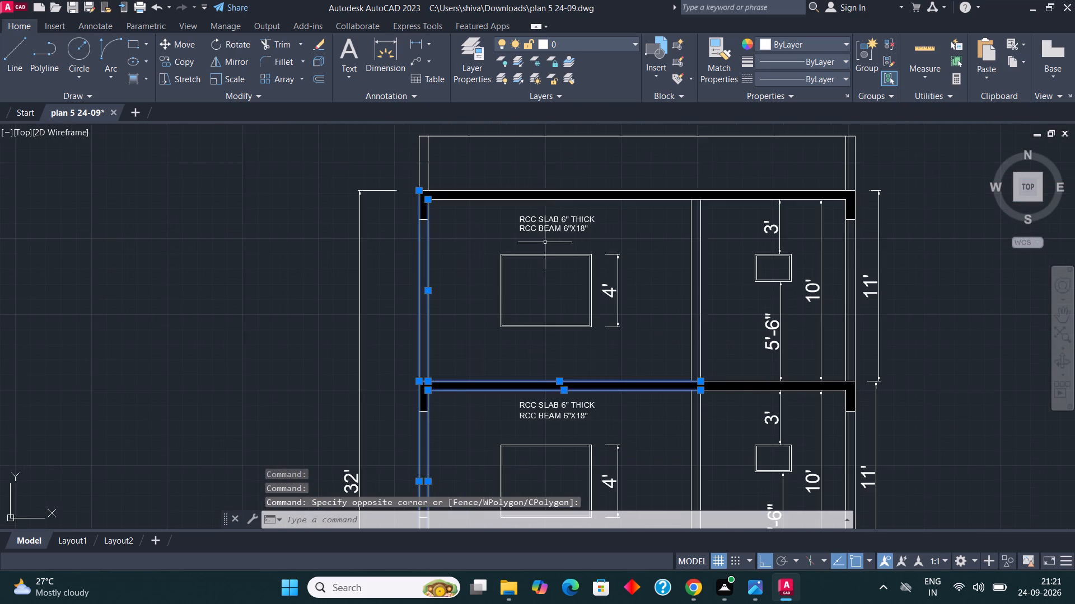
{"action": "scroll", "coordinate": [555, 171], "scroll_direction": "up", "scroll_amount": 4}
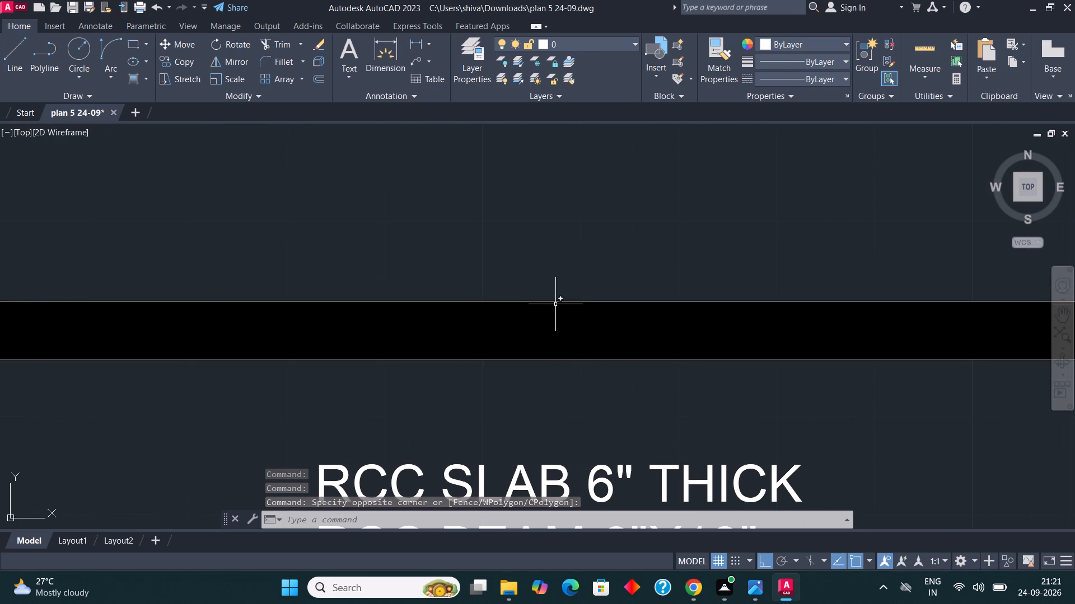
{"action": "left_click", "coordinate": [554, 303]}
{"action": "left_click", "coordinate": [569, 361]}
{"action": "scroll", "coordinate": [518, 315], "scroll_direction": "down", "scroll_amount": 1}
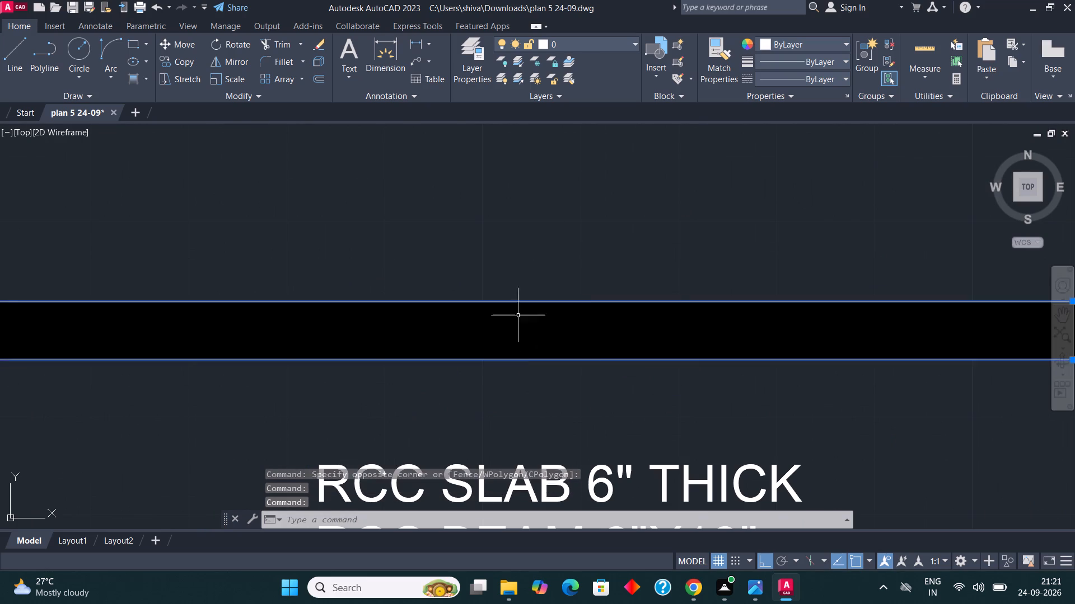
Add the parapet's top line, its right-hand wall lines and the top storey's right outer wall lines to the selection.
{"action": "scroll", "coordinate": [520, 315], "scroll_direction": "down", "scroll_amount": 2}
{"action": "scroll", "coordinate": [484, 266], "scroll_direction": "down", "scroll_amount": 1}
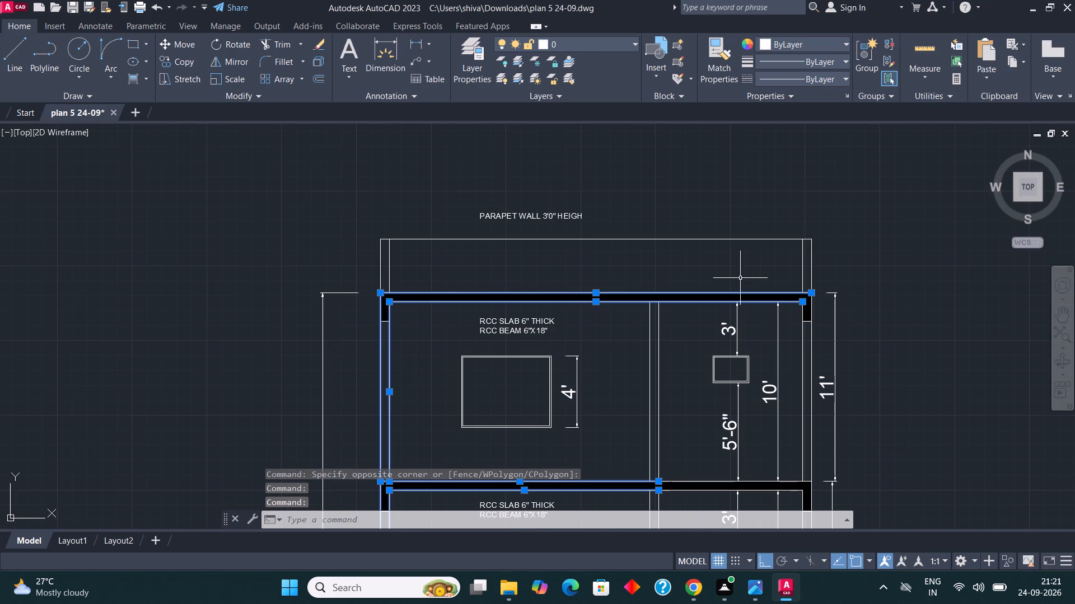
{"action": "scroll", "coordinate": [821, 267], "scroll_direction": "up", "scroll_amount": 2}
{"action": "left_click_drag", "start_coordinate": [829, 262], "coordinate": [770, 256]}
{"action": "left_click", "coordinate": [589, 184]}
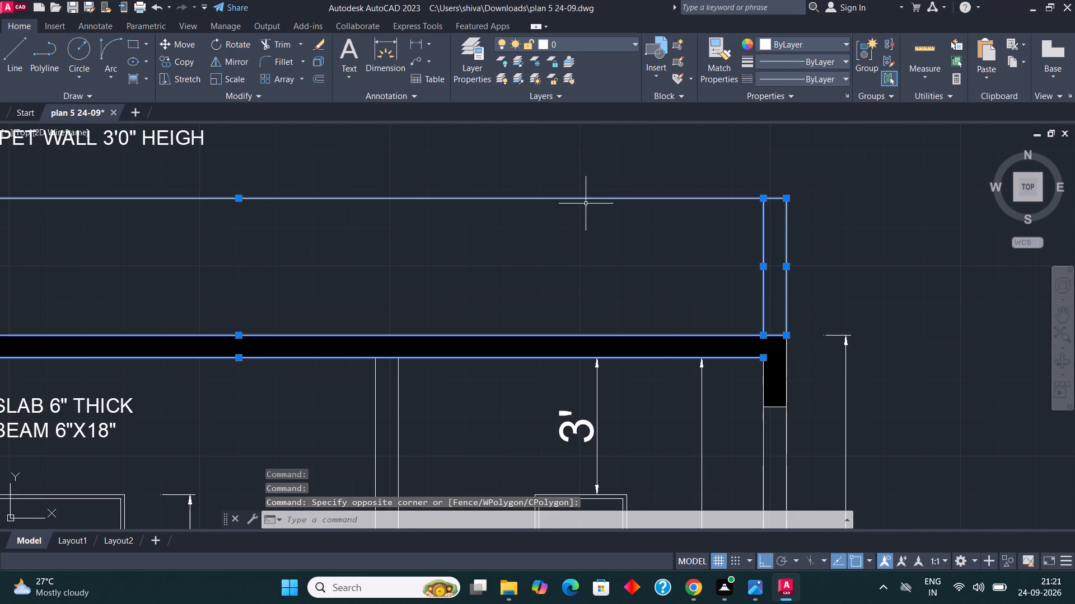
{"action": "scroll", "coordinate": [586, 204], "scroll_direction": "down", "scroll_amount": 2}
{"action": "scroll", "coordinate": [680, 334], "scroll_direction": "up", "scroll_amount": 2}
{"action": "left_click", "coordinate": [652, 294]}
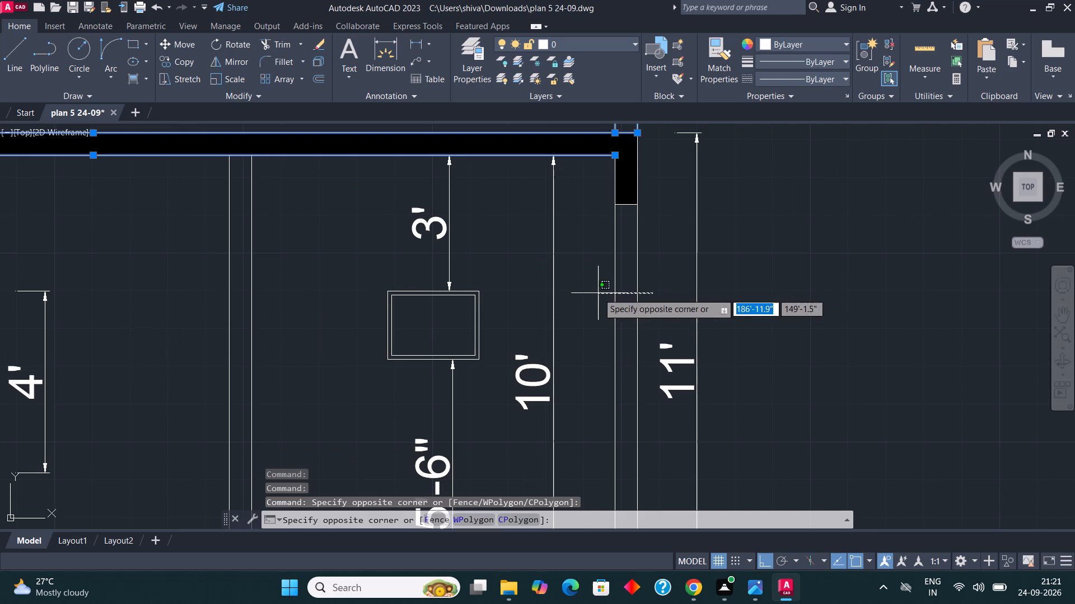
{"action": "left_click", "coordinate": [598, 293]}
Add the partition wall lines of the top, middle and lowest storeys to the selection.
{"action": "scroll", "coordinate": [661, 262], "scroll_direction": "down", "scroll_amount": 1}
{"action": "left_click", "coordinate": [427, 313]}
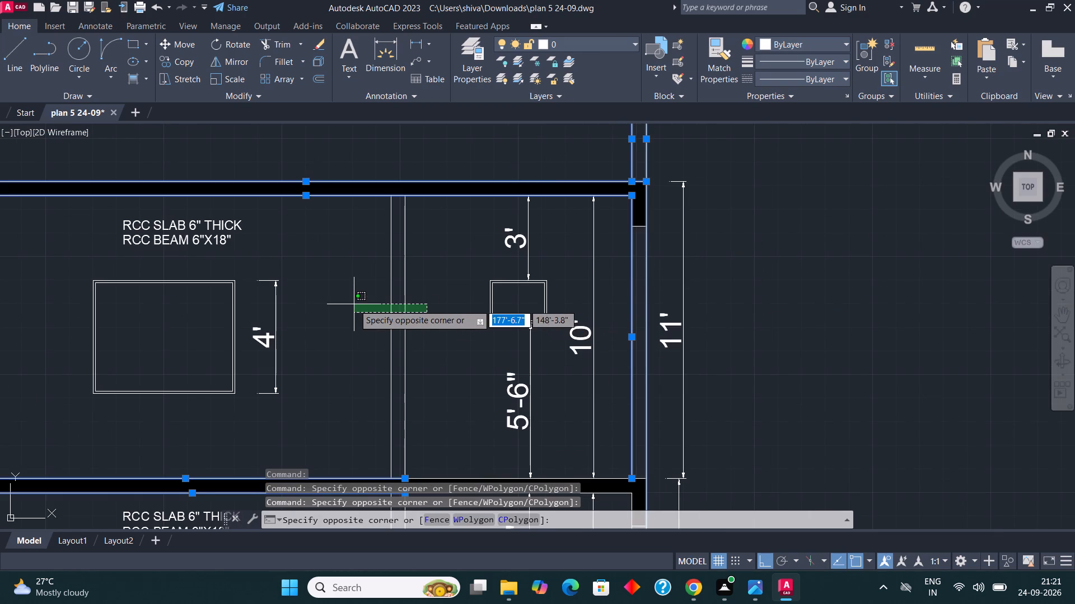
{"action": "left_click", "coordinate": [368, 324]}
{"action": "scroll", "coordinate": [442, 260], "scroll_direction": "down", "scroll_amount": 2}
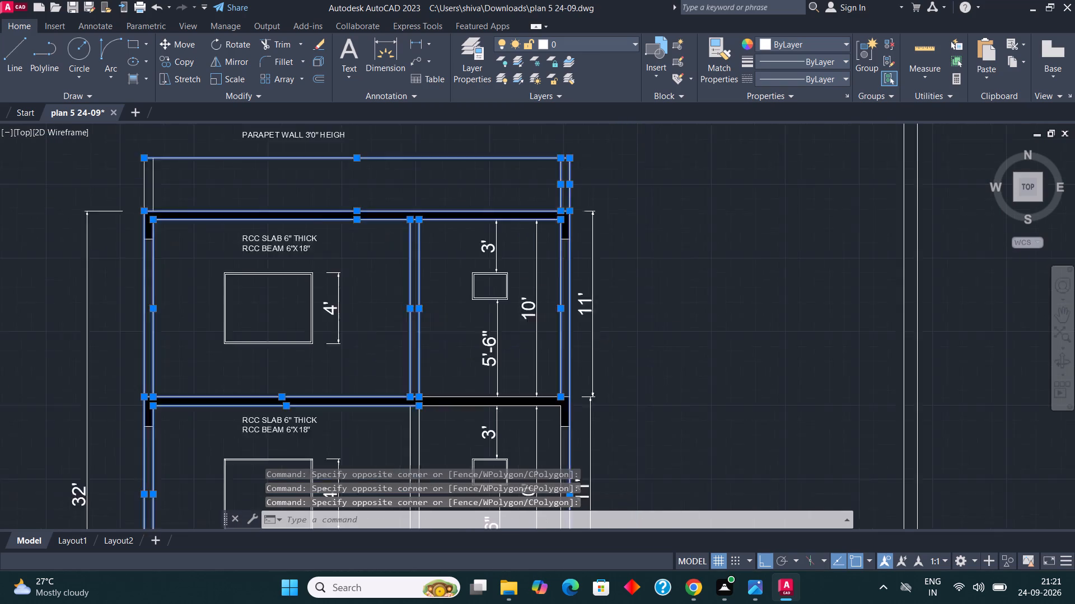
{"action": "scroll", "coordinate": [438, 385], "scroll_direction": "up", "scroll_amount": 2}
{"action": "left_click", "coordinate": [438, 385]}
{"action": "left_click", "coordinate": [381, 370]}
{"action": "scroll", "coordinate": [494, 207], "scroll_direction": "down", "scroll_amount": 2}
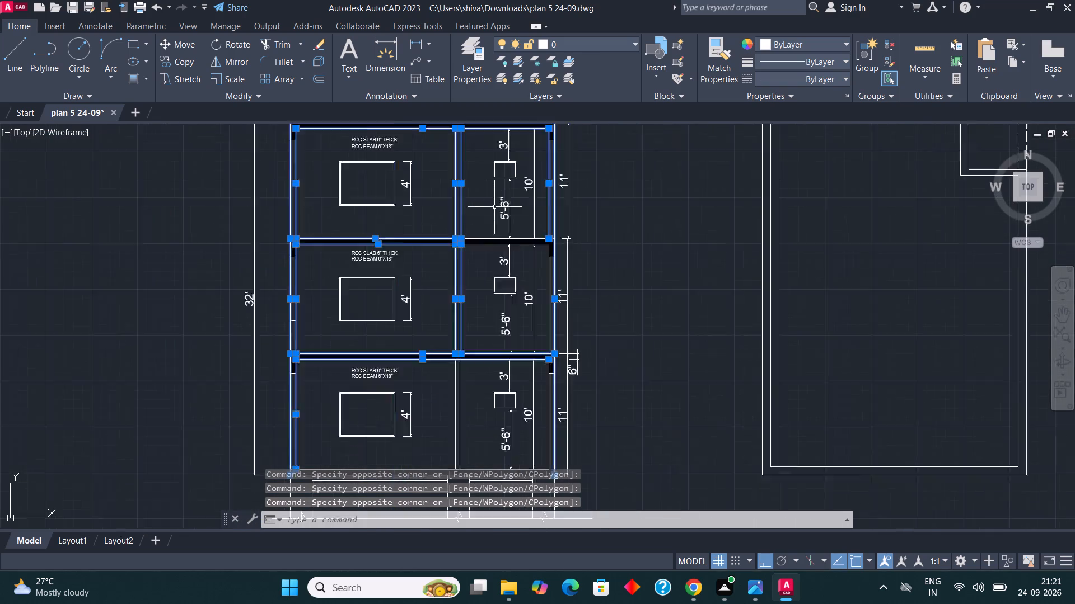
{"action": "scroll", "coordinate": [494, 207], "scroll_direction": "down", "scroll_amount": 1}
{"action": "scroll", "coordinate": [483, 336], "scroll_direction": "up", "scroll_amount": 3}
{"action": "left_click", "coordinate": [451, 346]}
{"action": "left_click", "coordinate": [381, 324]}
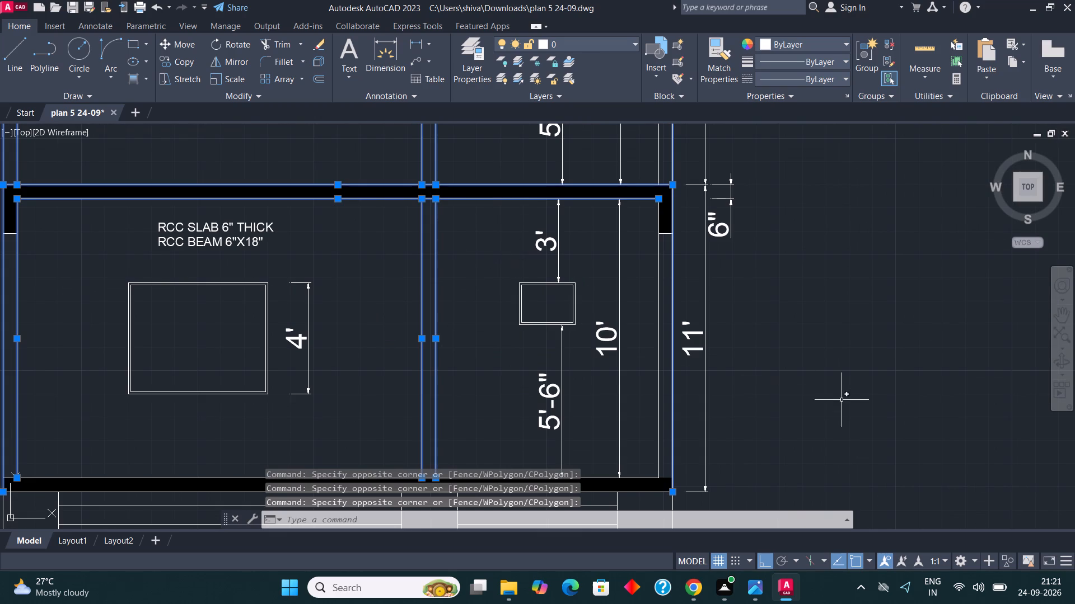
Add the lowest storey's floor line and the ground line below the footings to the selection.
{"action": "scroll", "coordinate": [465, 305], "scroll_direction": "down", "scroll_amount": 2}
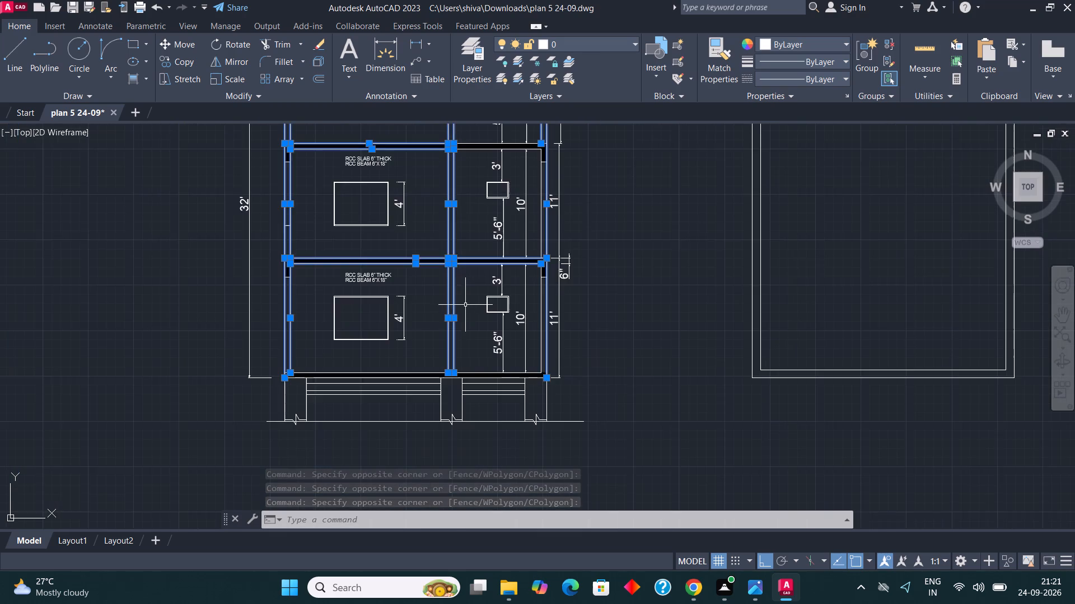
{"action": "scroll", "coordinate": [339, 337], "scroll_direction": "up", "scroll_amount": 1}
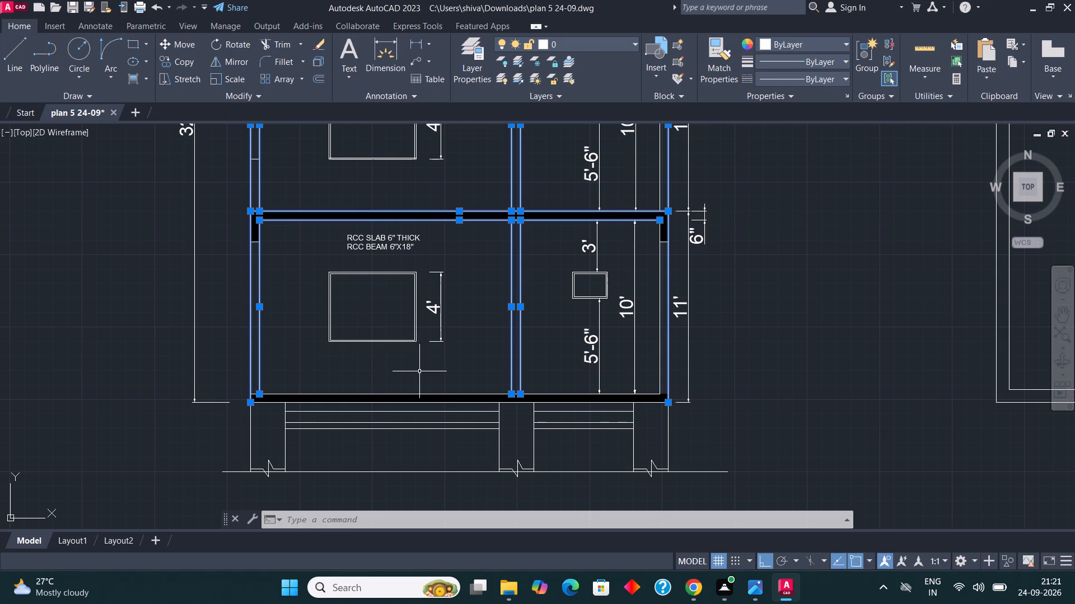
{"action": "scroll", "coordinate": [495, 395], "scroll_direction": "up", "scroll_amount": 1}
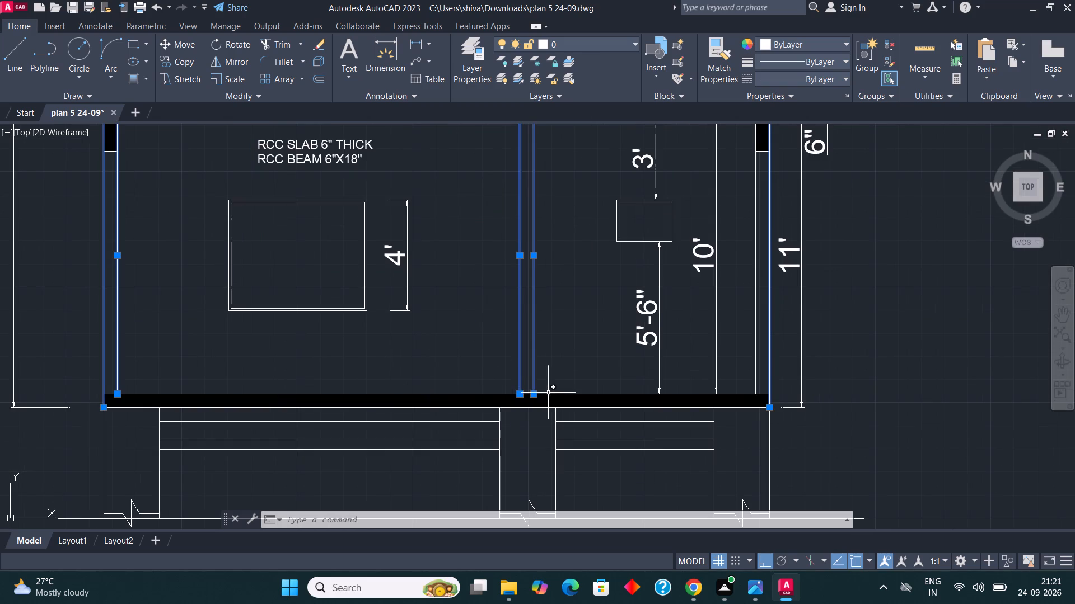
{"action": "left_click", "coordinate": [548, 392]}
{"action": "scroll", "coordinate": [515, 371], "scroll_direction": "down", "scroll_amount": 1}
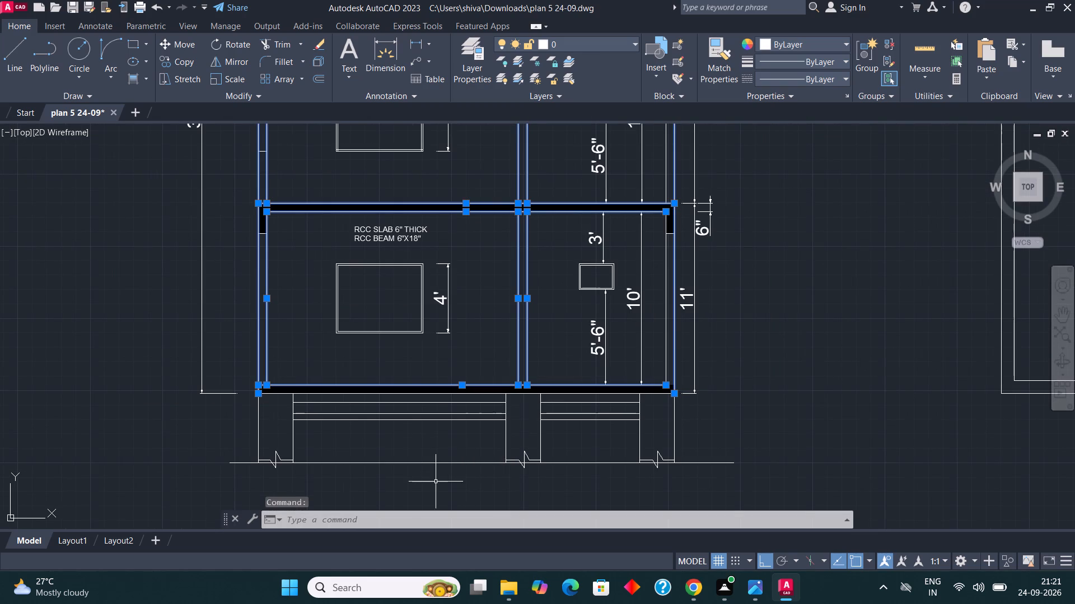
{"action": "left_click", "coordinate": [423, 464]}
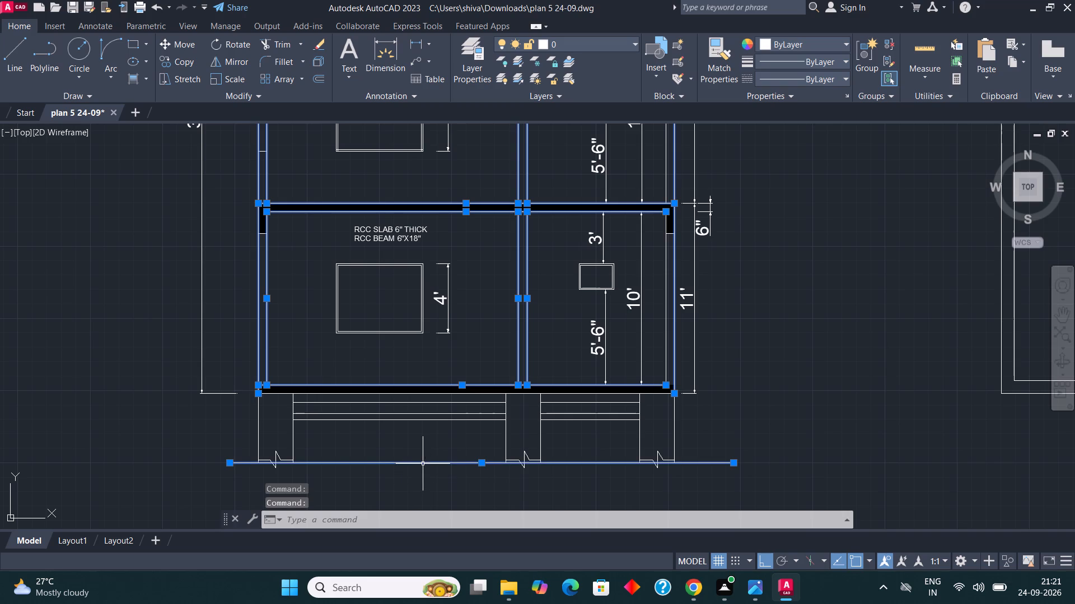
Add the slab lines above the middle storey's right-hand bay and that storey's right inner wall line to the selection.
{"action": "scroll", "coordinate": [503, 455], "scroll_direction": "down", "scroll_amount": 3}
{"action": "scroll", "coordinate": [521, 443], "scroll_direction": "up", "scroll_amount": 2}
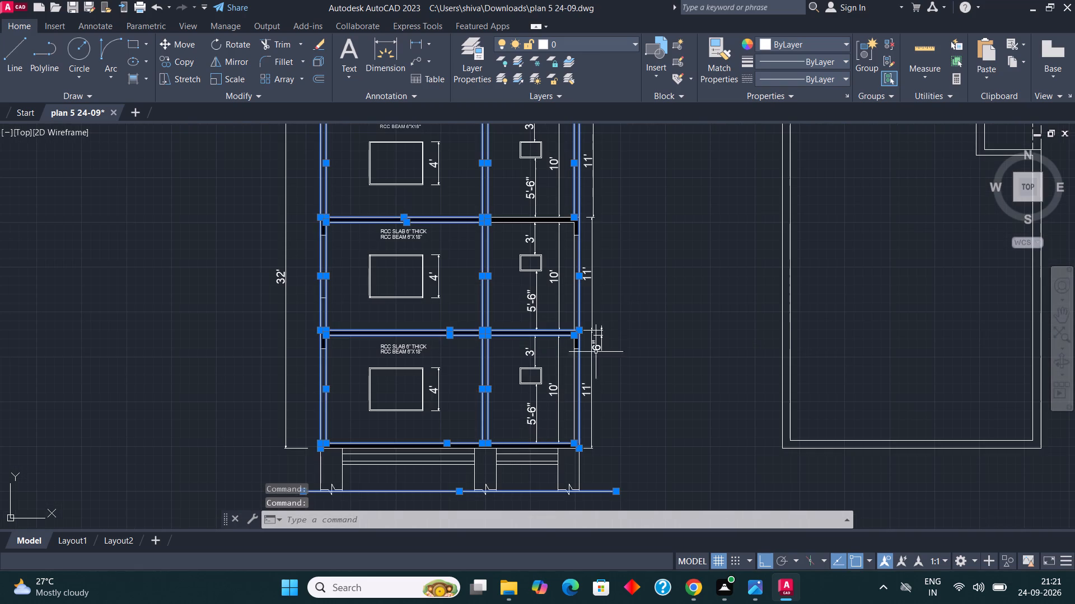
{"action": "scroll", "coordinate": [482, 183], "scroll_direction": "up", "scroll_amount": 1}
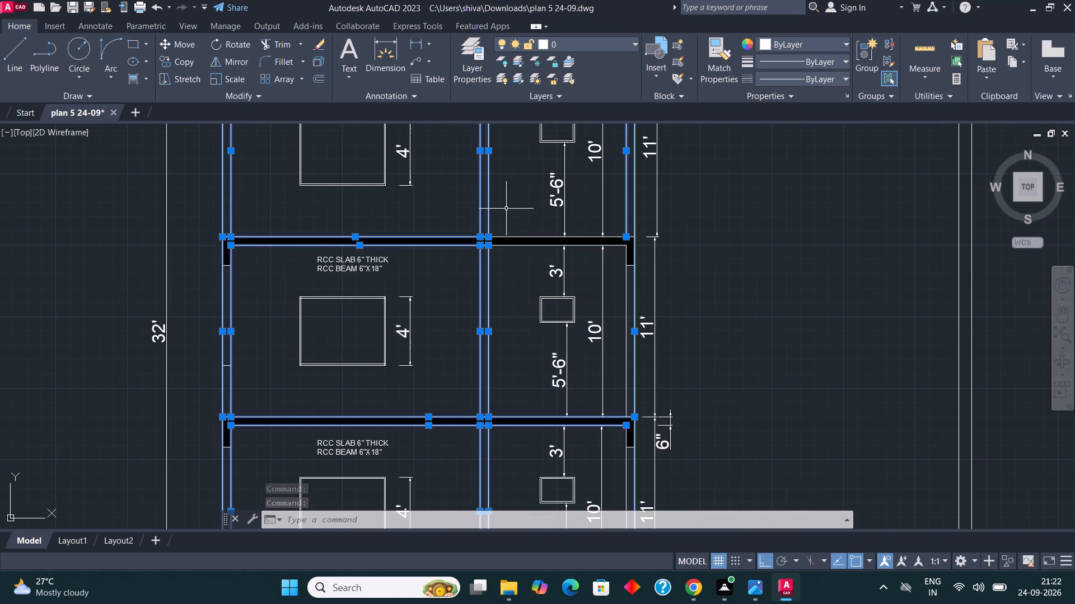
{"action": "scroll", "coordinate": [513, 214], "scroll_direction": "up", "scroll_amount": 2}
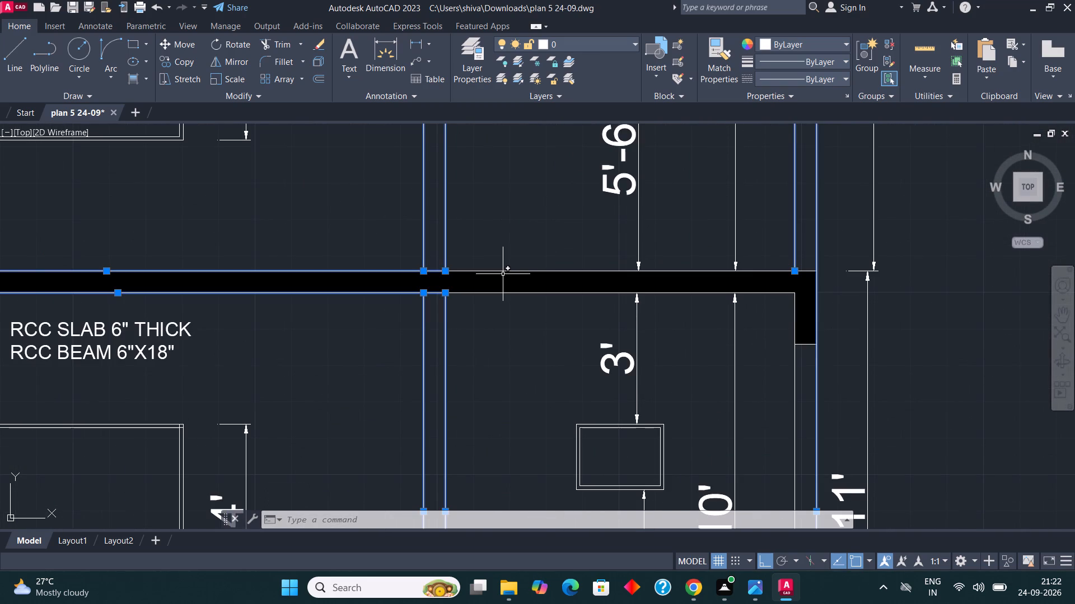
{"action": "left_click", "coordinate": [504, 270]}
{"action": "left_click", "coordinate": [504, 292]}
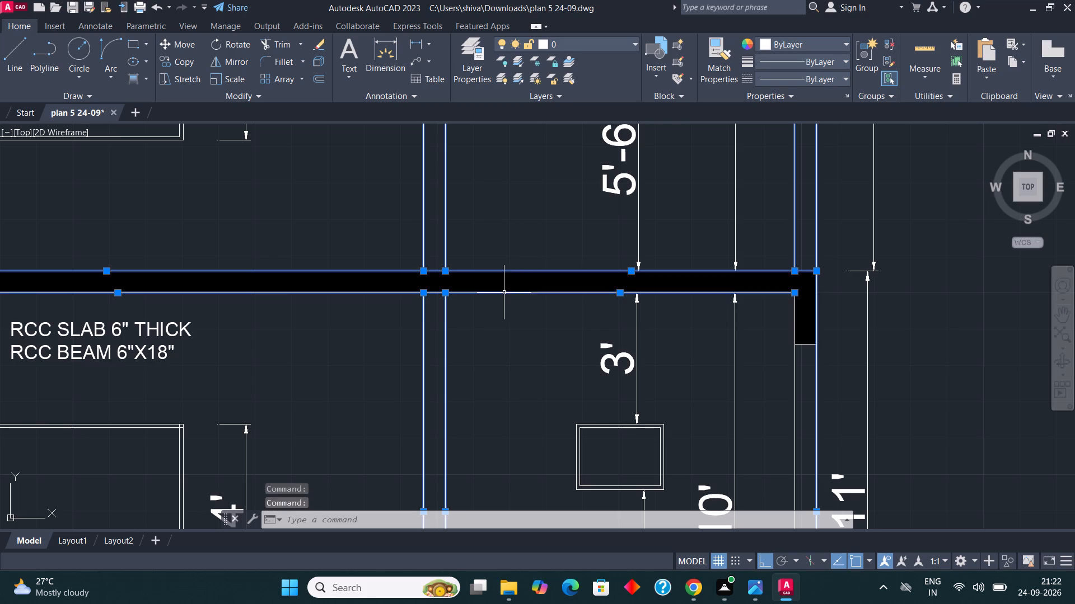
{"action": "scroll", "coordinate": [846, 301], "scroll_direction": "down", "scroll_amount": 1}
{"action": "scroll", "coordinate": [814, 361], "scroll_direction": "up", "scroll_amount": 1}
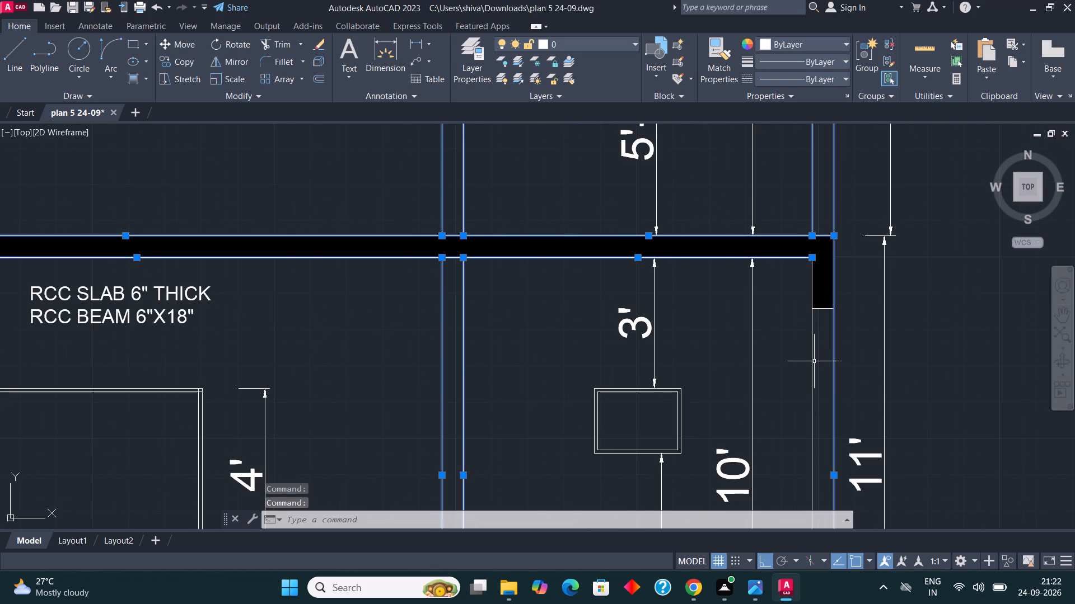
{"action": "left_click", "coordinate": [814, 361]}
{"action": "left_click", "coordinate": [792, 363]}
Copy the selected section outlines horizontally about 39'-2.5" to the left of the original section.
{"action": "scroll", "coordinate": [788, 305], "scroll_direction": "down", "scroll_amount": 3}
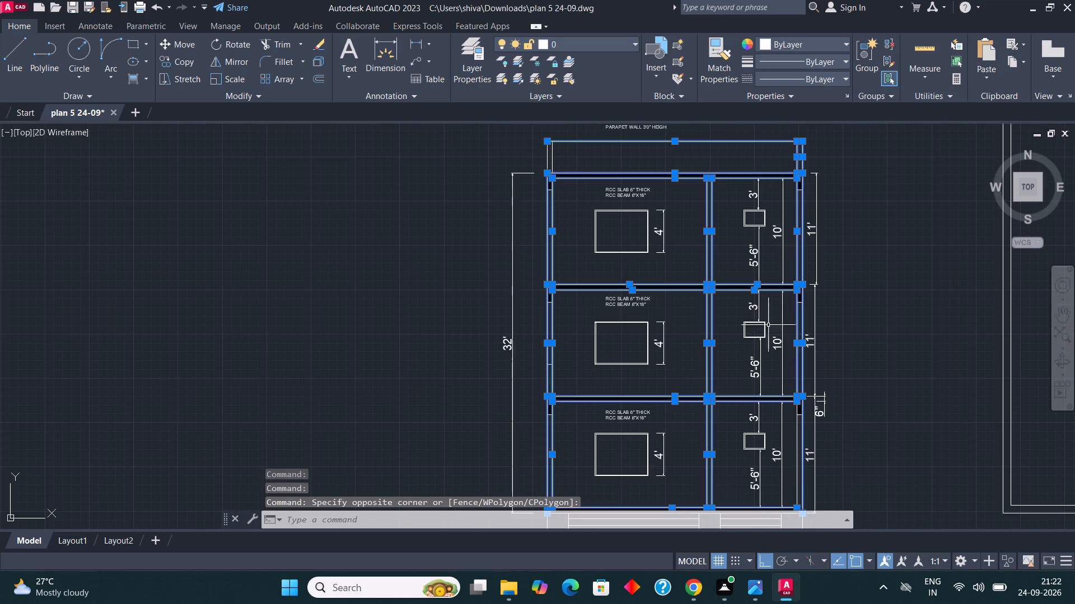
{"action": "scroll", "coordinate": [639, 242], "scroll_direction": "down", "scroll_amount": 1}
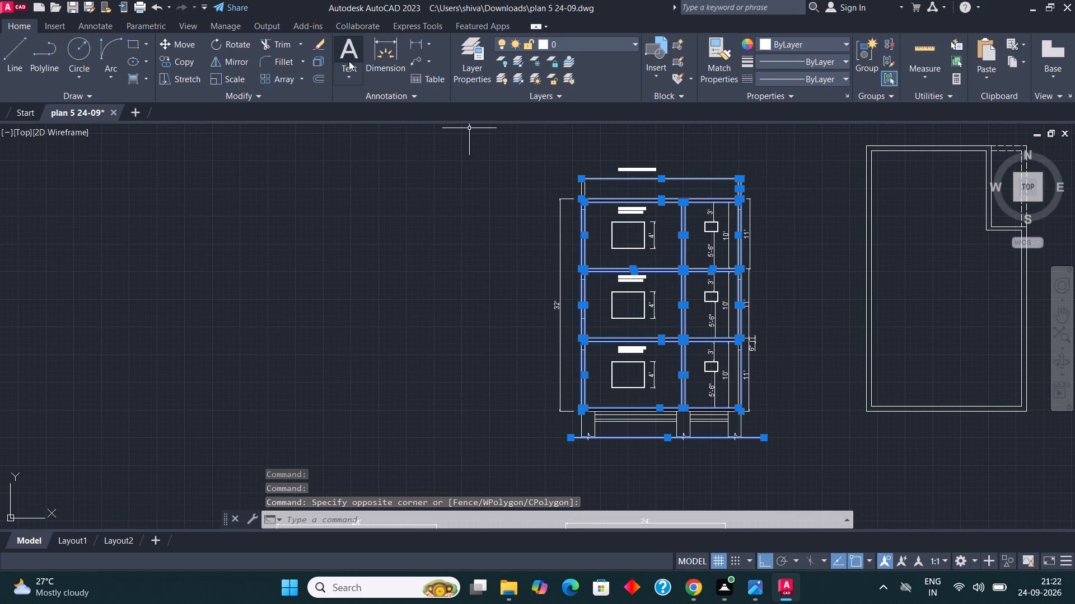
{"action": "left_click", "coordinate": [169, 62]}
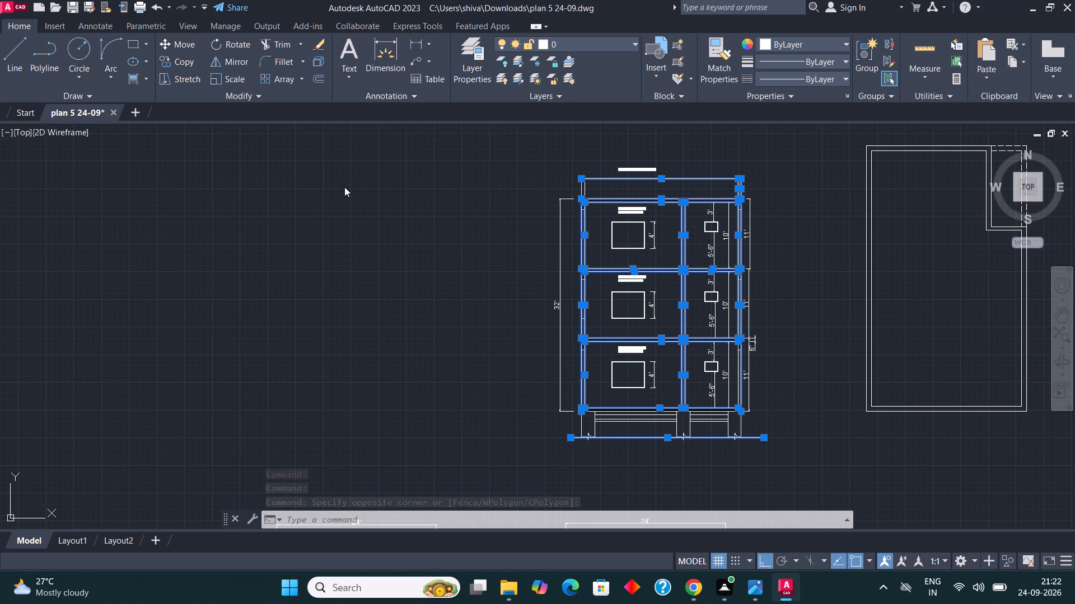
{"action": "left_click", "coordinate": [426, 257]}
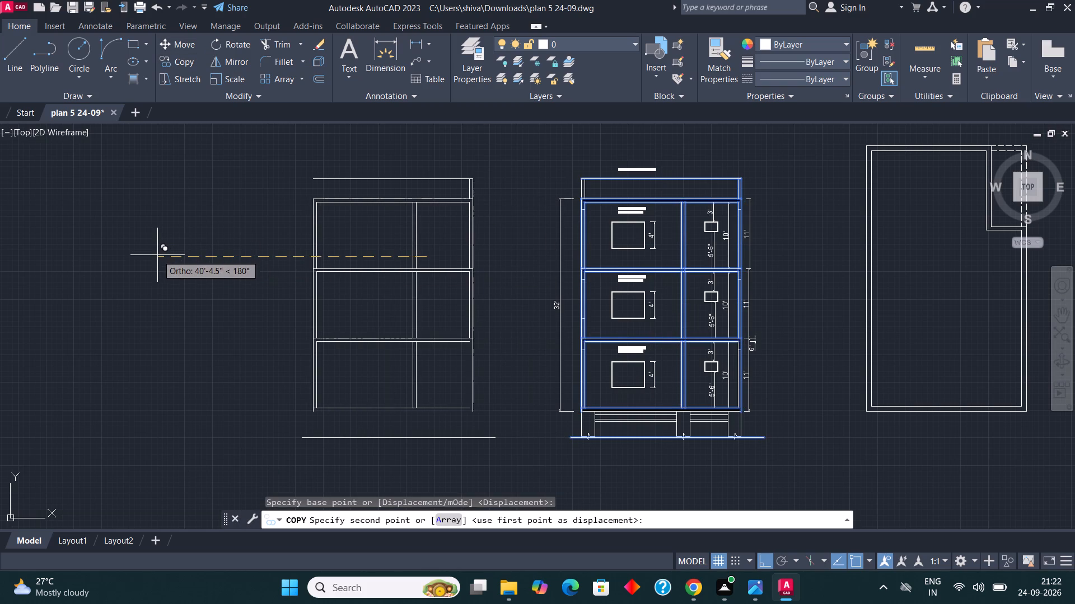
{"action": "scroll", "coordinate": [158, 255], "scroll_direction": "up", "scroll_amount": 1}
{"action": "scroll", "coordinate": [179, 243], "scroll_direction": "down", "scroll_amount": 1}
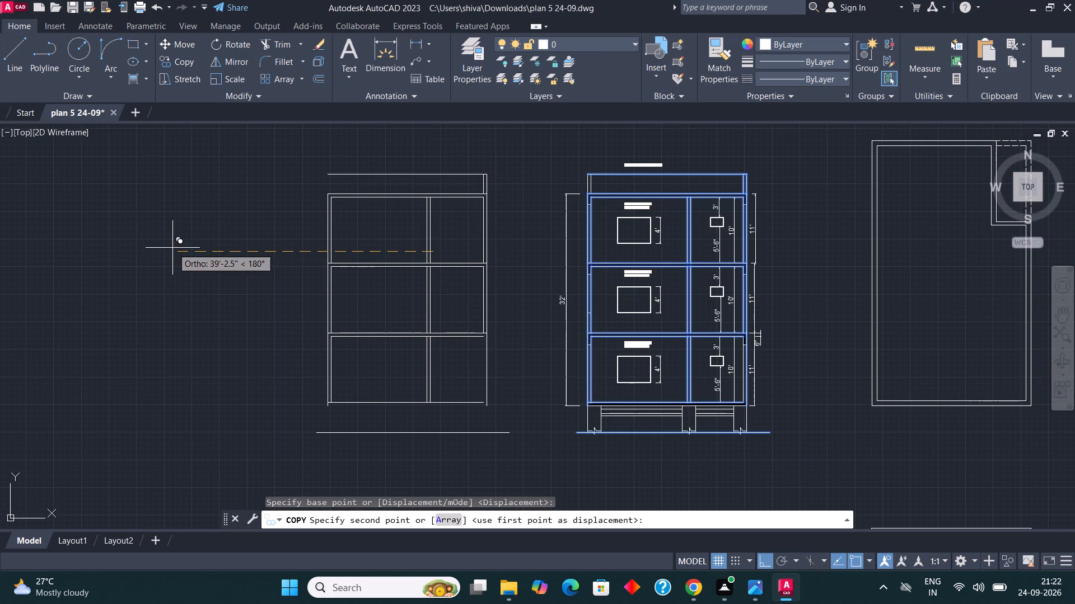
{"action": "left_click", "coordinate": [172, 248]}
{"action": "key", "text": "Escape"}
{"action": "scroll", "coordinate": [487, 355], "scroll_direction": "up", "scroll_amount": 2}
{"action": "scroll", "coordinate": [502, 280], "scroll_direction": "down", "scroll_amount": 2}
{"action": "scroll", "coordinate": [482, 304], "scroll_direction": "up", "scroll_amount": 2}
{"action": "key", "text": "Escape"}
{"action": "key", "text": "Escape"}
{"action": "key", "text": "Escape"}
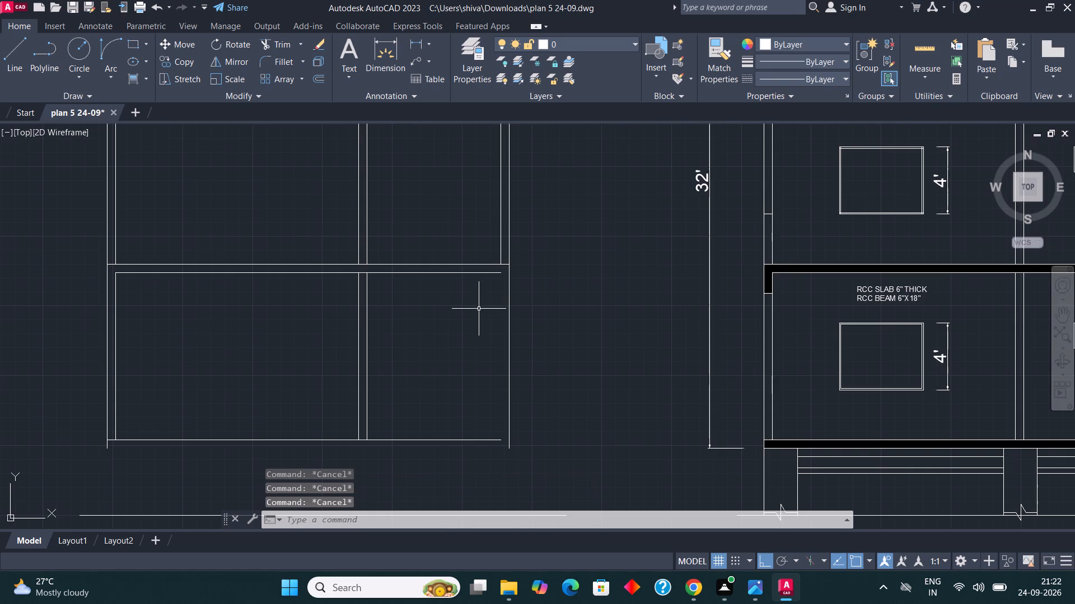
Extend the copy's middle-storey right inner wall line down through the slab to the lowest storey's floor line.
{"action": "type", "text": "EX"}
{"action": "key", "text": "Return"}
{"action": "scroll", "coordinate": [501, 256], "scroll_direction": "up", "scroll_amount": 1}
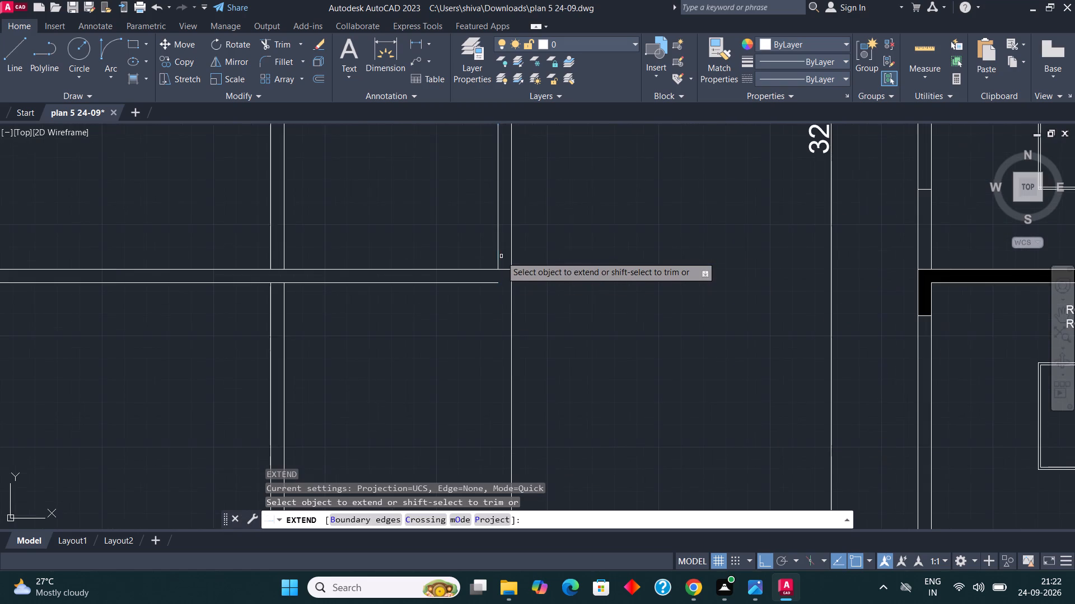
{"action": "left_click", "coordinate": [499, 255]}
{"action": "scroll", "coordinate": [499, 265], "scroll_direction": "up", "scroll_amount": 2}
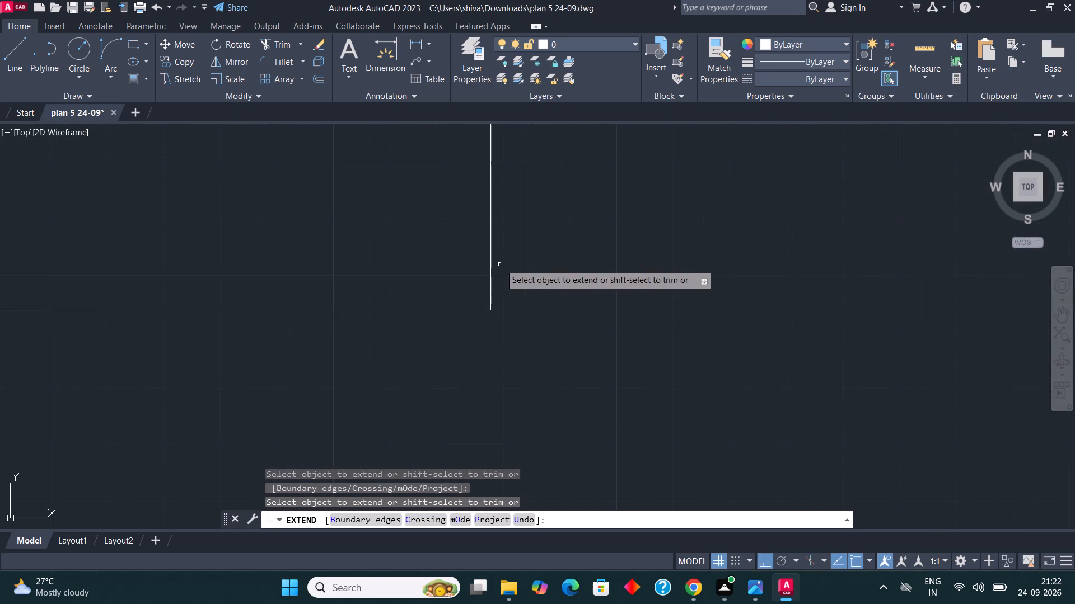
{"action": "scroll", "coordinate": [481, 277], "scroll_direction": "down", "scroll_amount": 2}
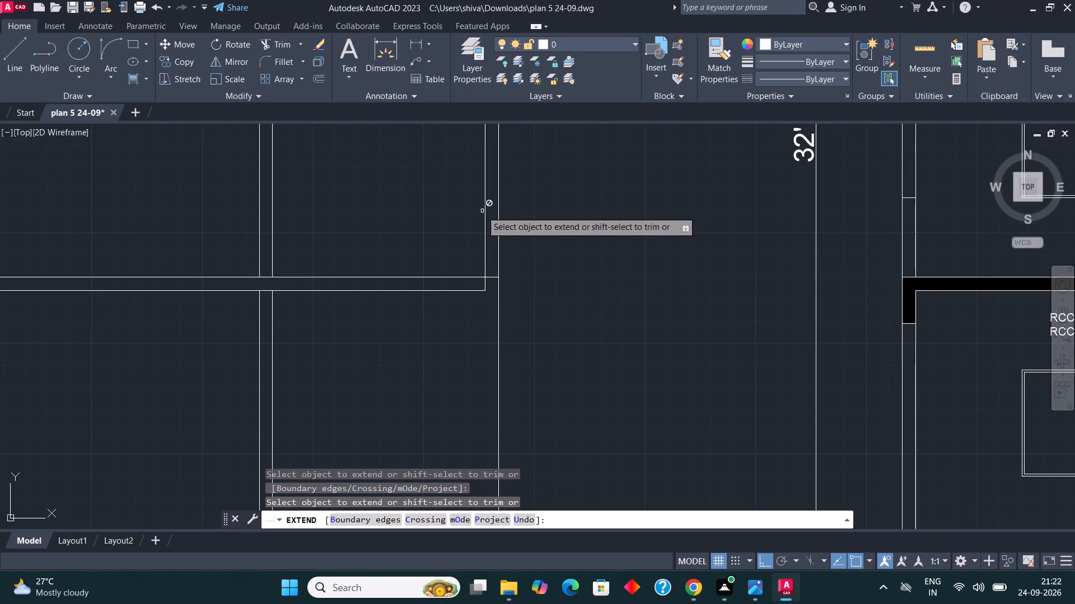
{"action": "scroll", "coordinate": [476, 282], "scroll_direction": "down", "scroll_amount": 3}
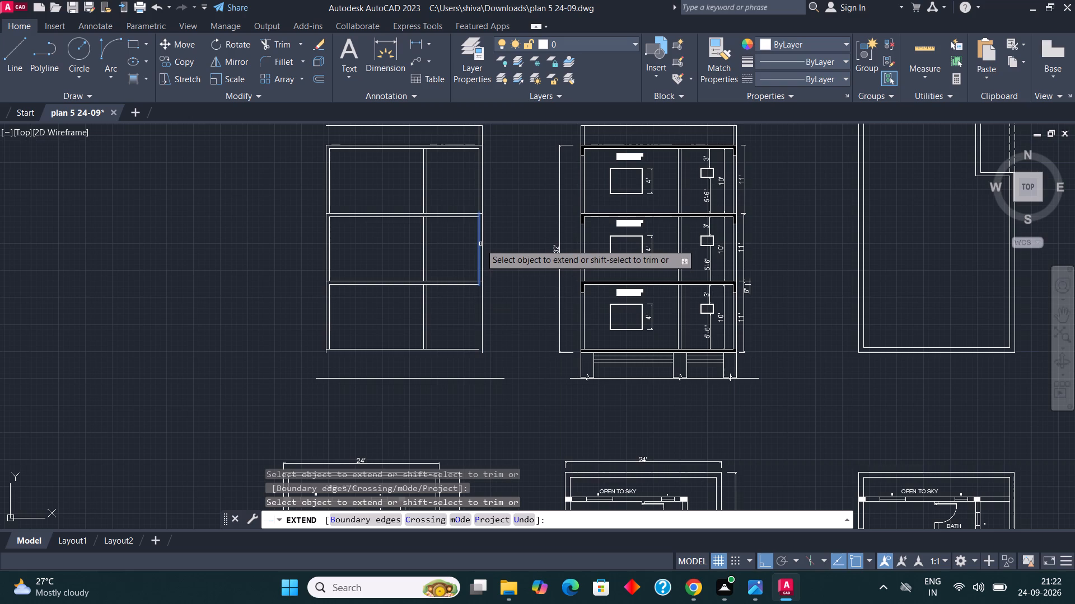
{"action": "scroll", "coordinate": [476, 244], "scroll_direction": "up", "scroll_amount": 2}
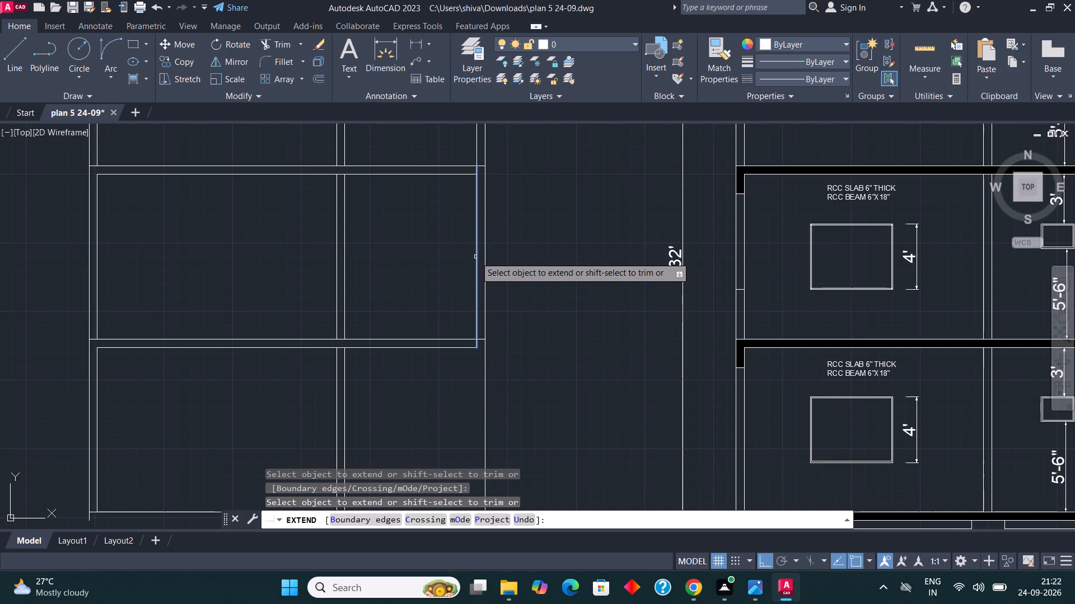
{"action": "left_click", "coordinate": [475, 257]}
{"action": "left_click", "coordinate": [476, 279]}
{"action": "scroll", "coordinate": [475, 261], "scroll_direction": "down", "scroll_amount": 2}
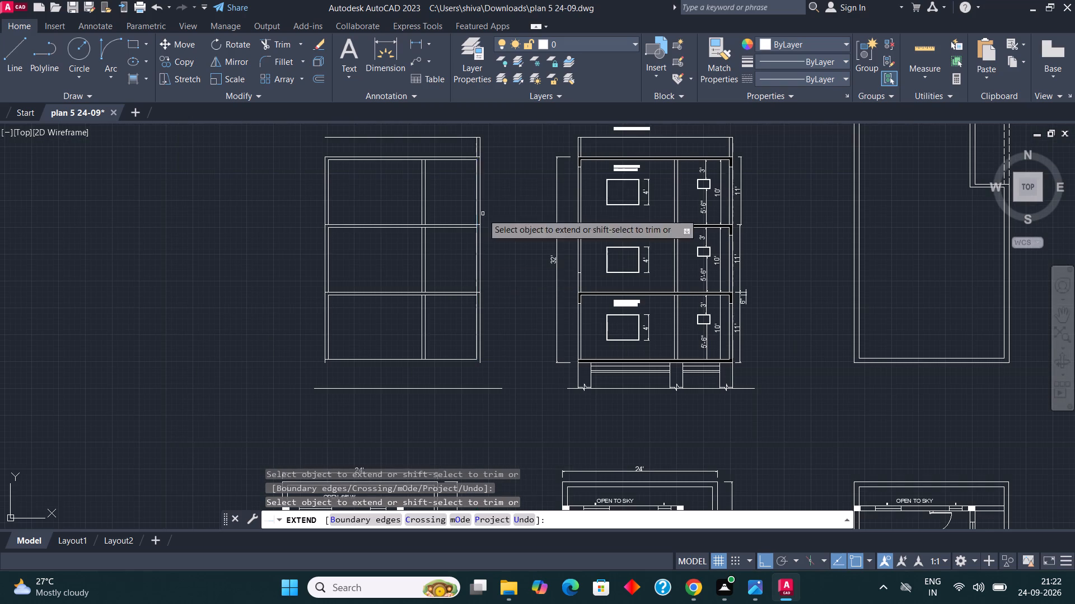
Extend the copy's left outer and inner wall lines down to the ground line.
{"action": "scroll", "coordinate": [478, 141], "scroll_direction": "up", "scroll_amount": 1}
{"action": "scroll", "coordinate": [496, 141], "scroll_direction": "down", "scroll_amount": 1}
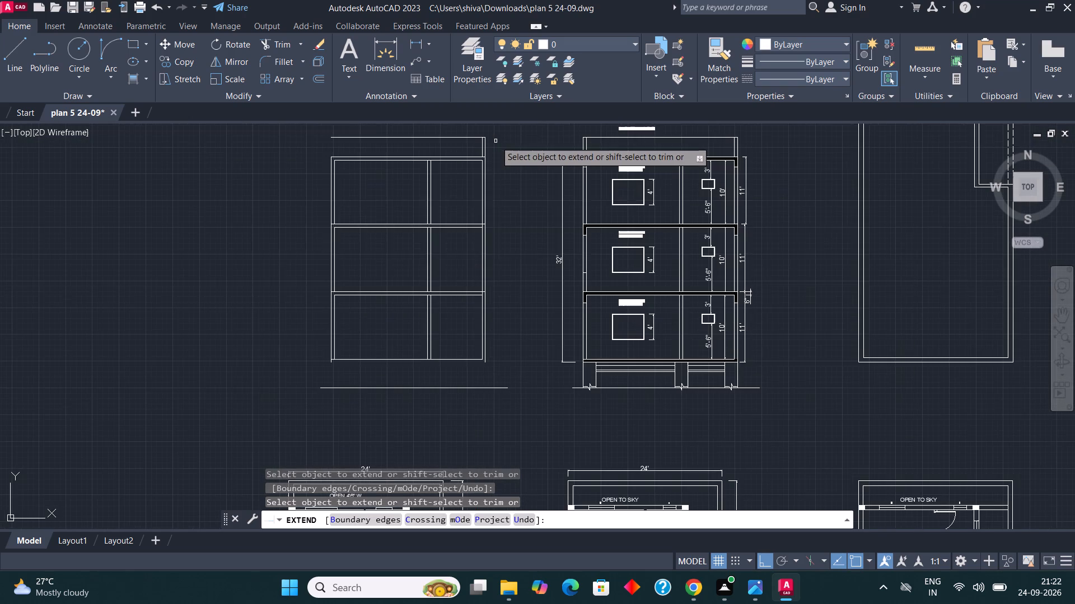
{"action": "left_click", "coordinate": [331, 346]}
{"action": "left_click", "coordinate": [351, 343]}
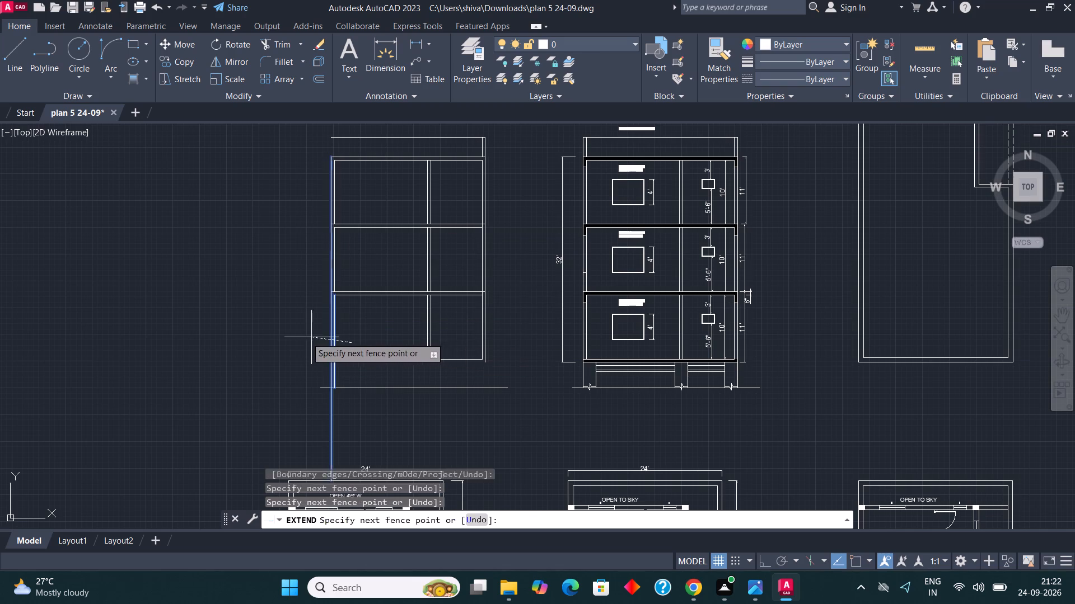
{"action": "left_click", "coordinate": [289, 339]}
{"action": "scroll", "coordinate": [348, 270], "scroll_direction": "down", "scroll_amount": 2}
{"action": "scroll", "coordinate": [344, 343], "scroll_direction": "up", "scroll_amount": 2}
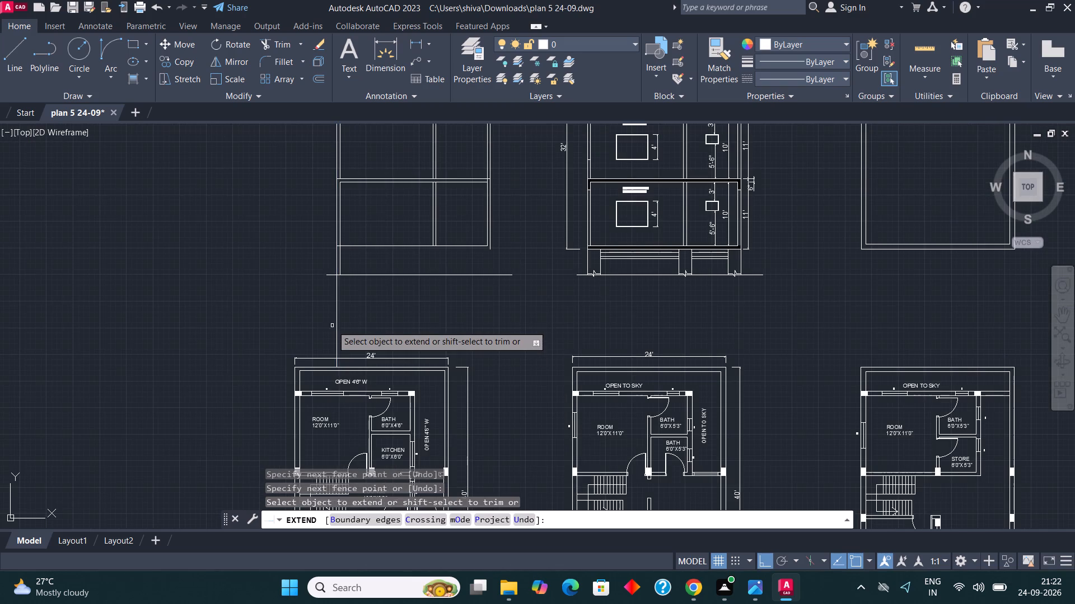
{"action": "scroll", "coordinate": [344, 324], "scroll_direction": "up", "scroll_amount": 2}
{"action": "key", "text": "Escape"}
{"action": "key", "text": "Escape"}
{"action": "key", "text": "Escape"}
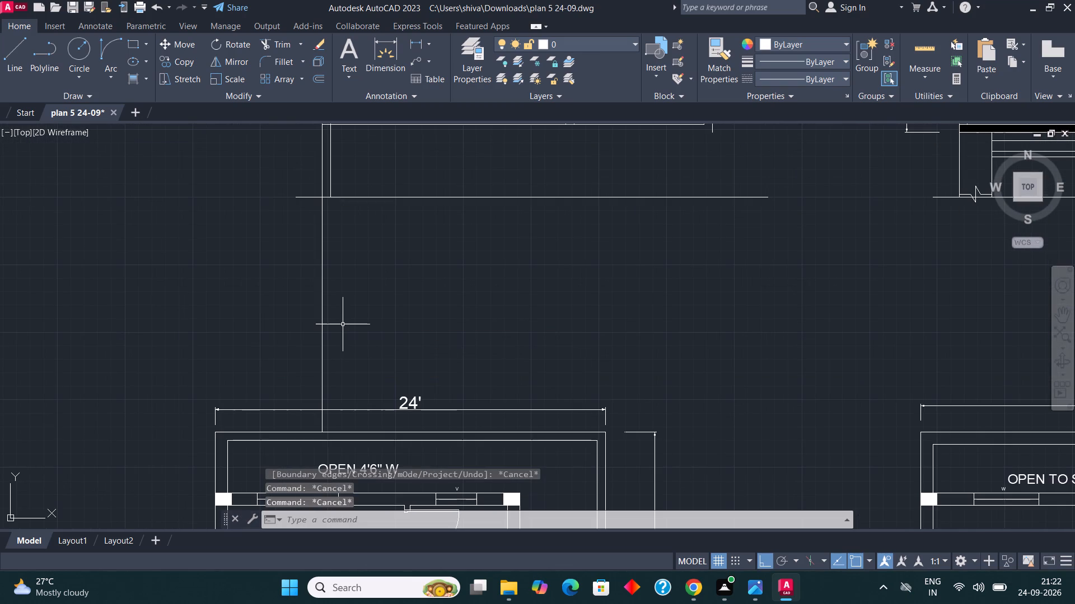
Trim the part of the copy's left outer wall line that runs below the ground line.
{"action": "key", "text": "t"}
{"action": "key", "text": "r"}
{"action": "key", "text": "Return"}
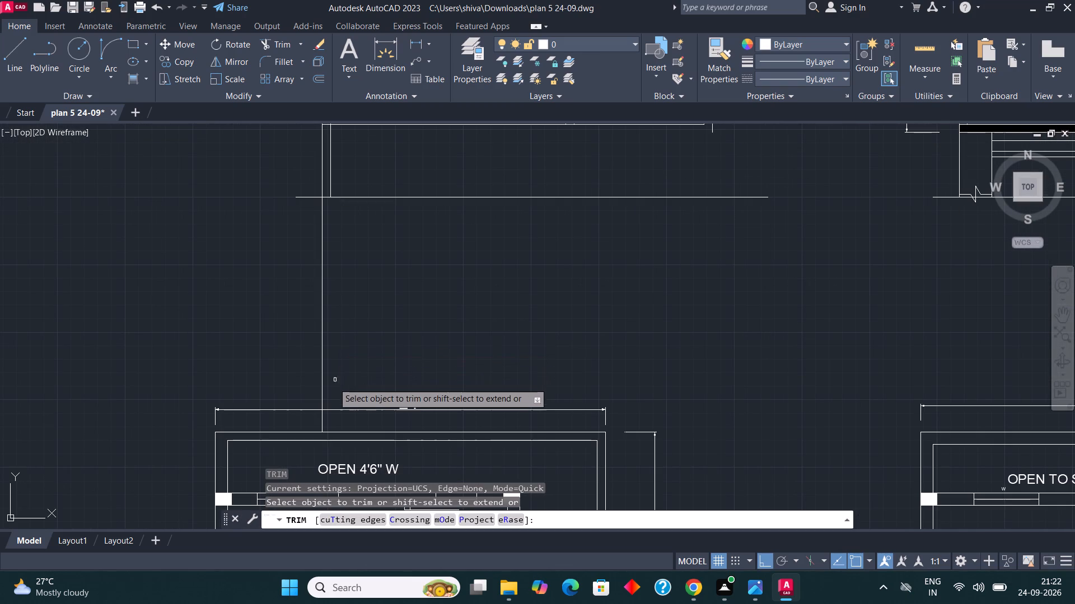
{"action": "left_click", "coordinate": [323, 423]}
{"action": "scroll", "coordinate": [318, 355], "scroll_direction": "down", "scroll_amount": 2}
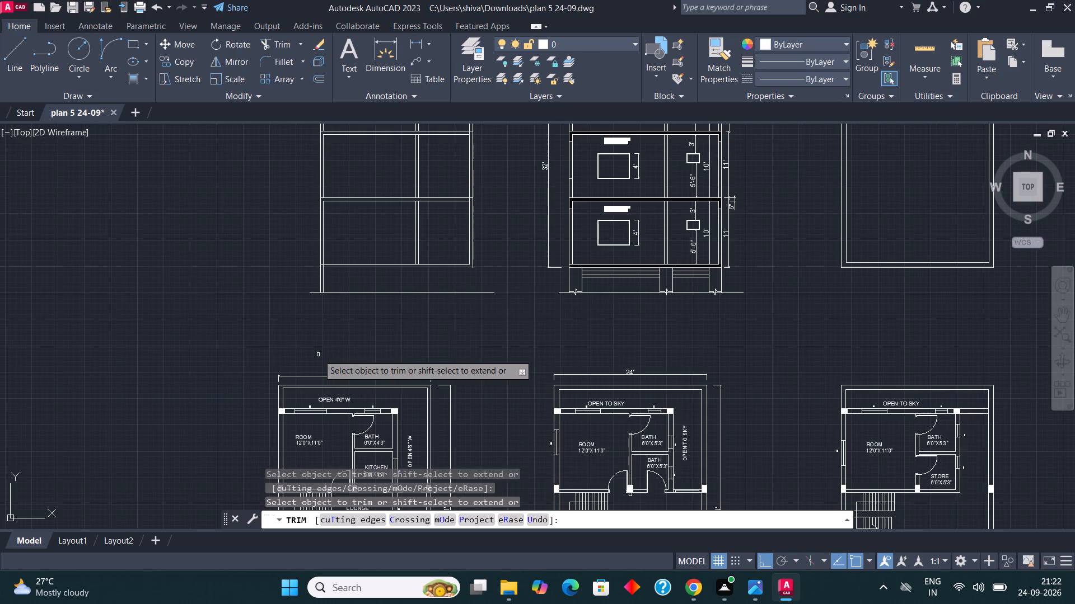
{"action": "scroll", "coordinate": [413, 317], "scroll_direction": "up", "scroll_amount": 2}
{"action": "key", "text": "Escape"}
{"action": "key", "text": "Escape"}
{"action": "key", "text": "Escape"}
Extend the copy's right wall lines and partition wall lines down to the ground line.
{"action": "type", "text": "EX"}
{"action": "key", "text": "Return"}
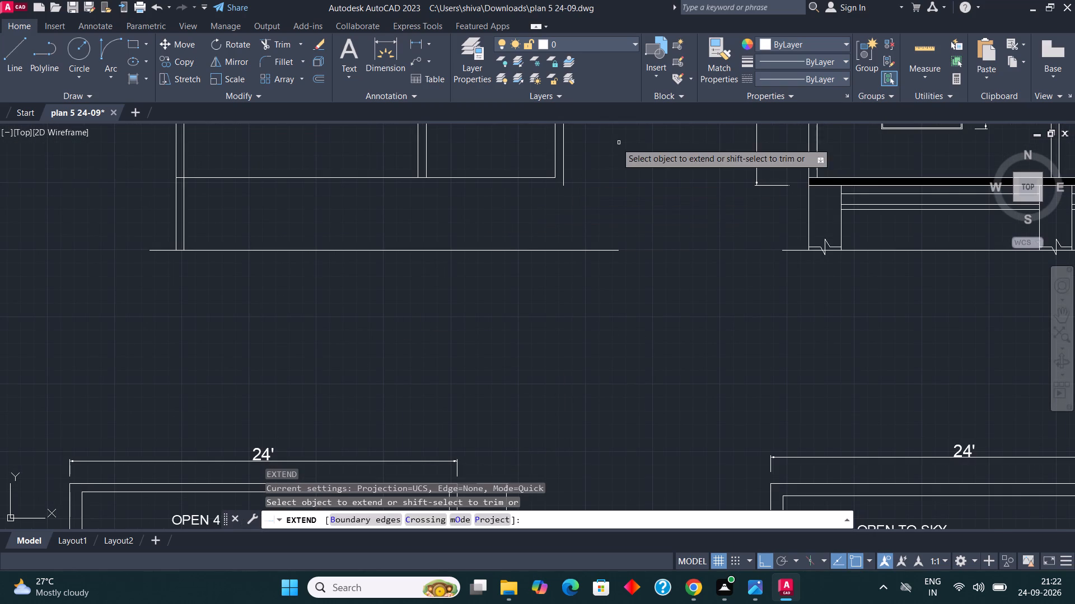
{"action": "left_click", "coordinate": [604, 149]}
{"action": "left_click", "coordinate": [505, 154]}
{"action": "scroll", "coordinate": [511, 292], "scroll_direction": "down", "scroll_amount": 1}
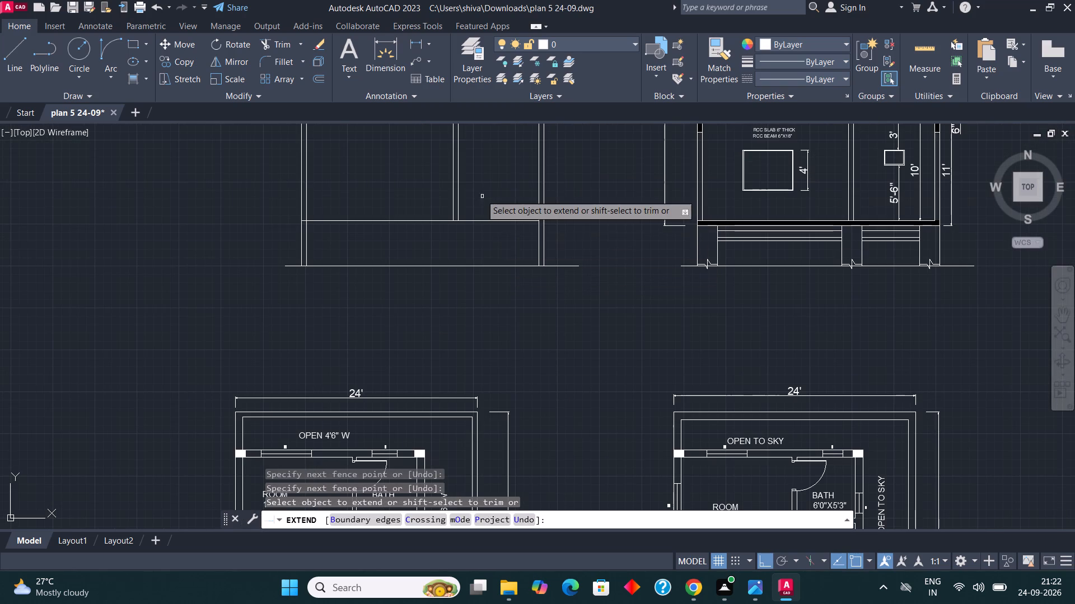
{"action": "left_click", "coordinate": [480, 185]}
{"action": "left_click", "coordinate": [429, 189]}
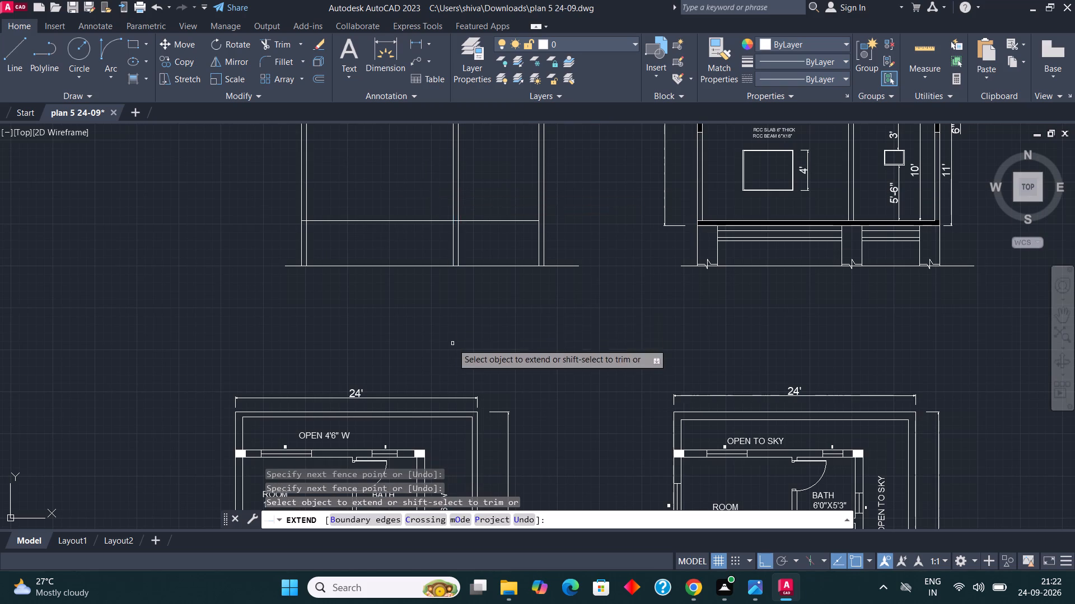
Extend the copy's left outer and inner wall lines up to the parapet's top line.
{"action": "scroll", "coordinate": [452, 345], "scroll_direction": "down", "scroll_amount": 2}
{"action": "scroll", "coordinate": [429, 140], "scroll_direction": "up", "scroll_amount": 3}
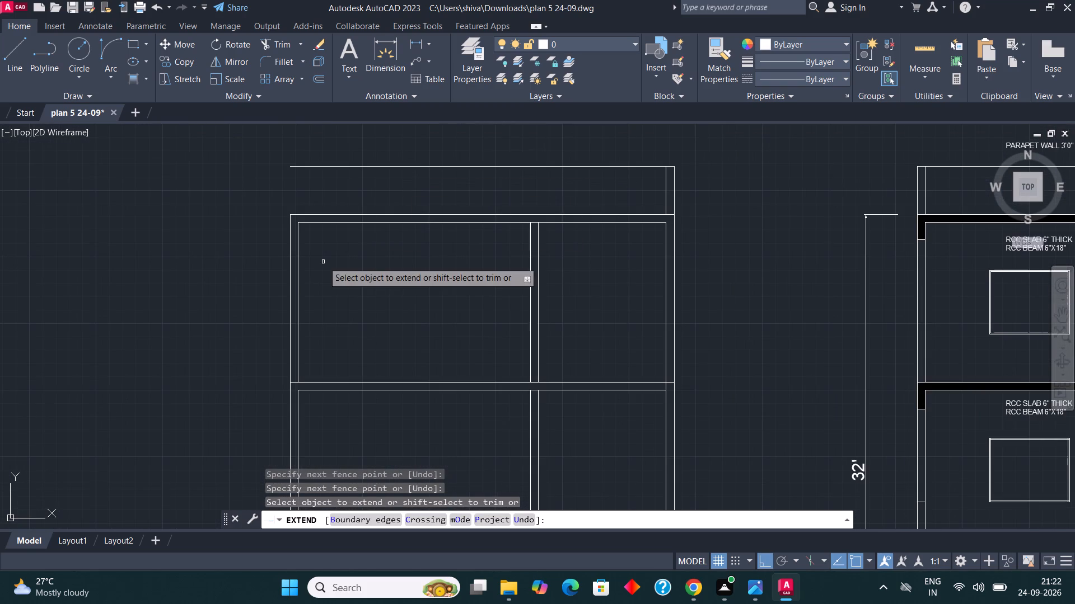
{"action": "left_click", "coordinate": [278, 262]}
{"action": "left_click", "coordinate": [341, 254]}
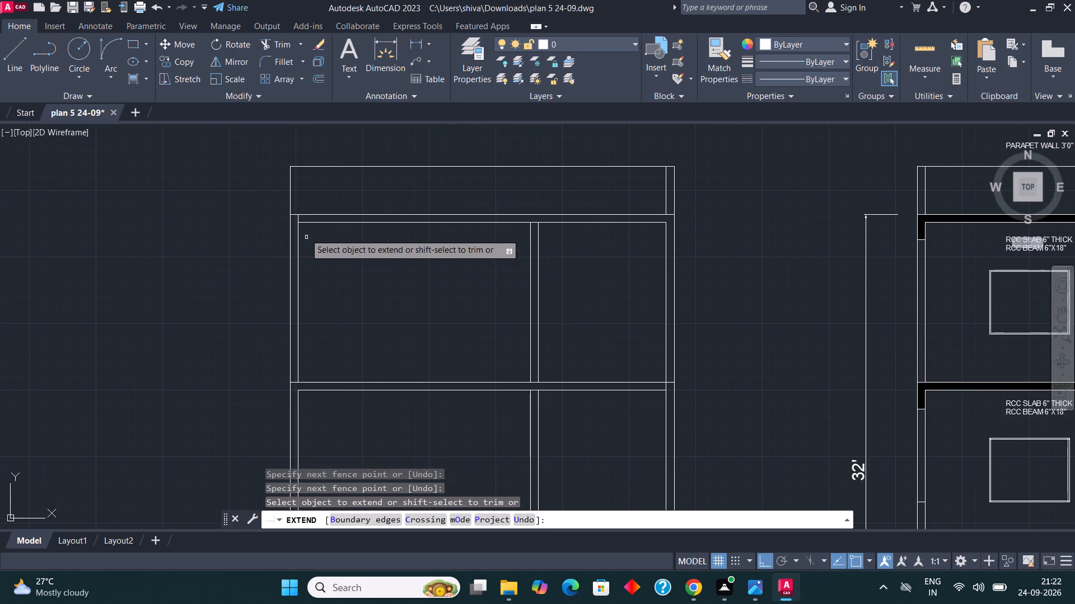
{"action": "scroll", "coordinate": [300, 226], "scroll_direction": "up", "scroll_amount": 2}
{"action": "scroll", "coordinate": [309, 194], "scroll_direction": "down", "scroll_amount": 2}
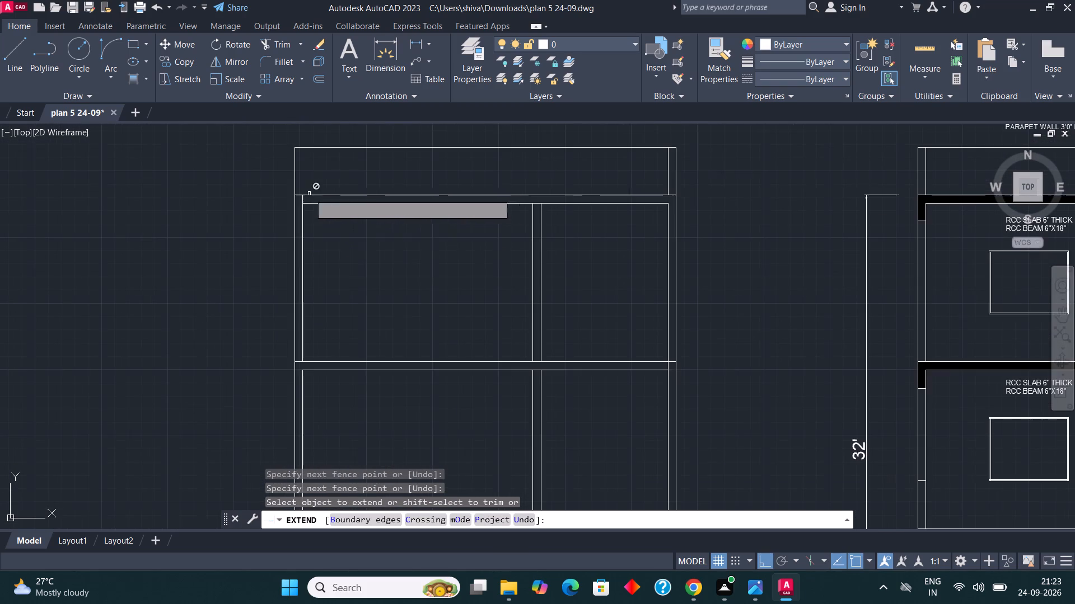
{"action": "left_click", "coordinate": [302, 251]}
{"action": "scroll", "coordinate": [308, 211], "scroll_direction": "up", "scroll_amount": 2}
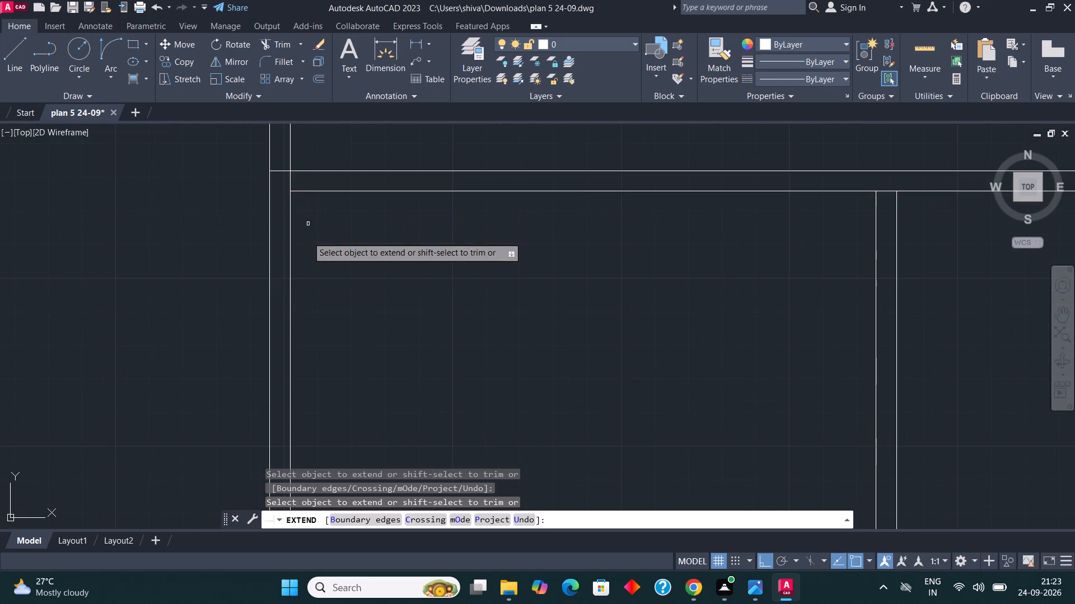
{"action": "scroll", "coordinate": [306, 272], "scroll_direction": "down", "scroll_amount": 1}
{"action": "key", "text": "Escape"}
{"action": "key", "text": "Escape"}
{"action": "key", "text": "Escape"}
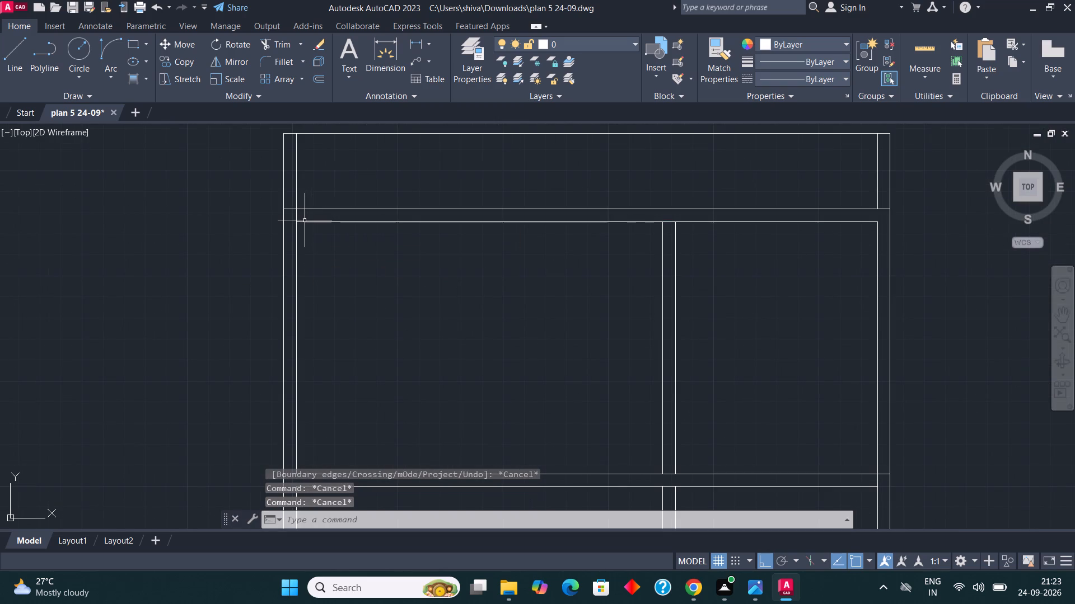
Trim the copy's roof slab top line out of both outer walls and the left inner wall line out of the slab.
{"action": "type", "text": "TR"}
{"action": "key", "text": "Return"}
{"action": "left_click", "coordinate": [289, 211]}
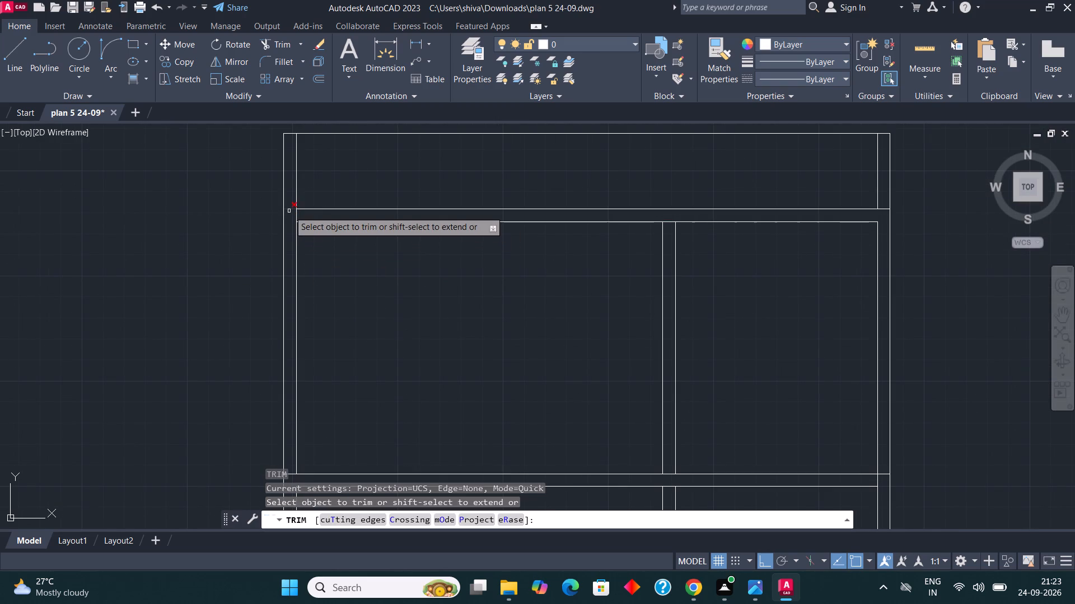
{"action": "left_click", "coordinate": [296, 215]}
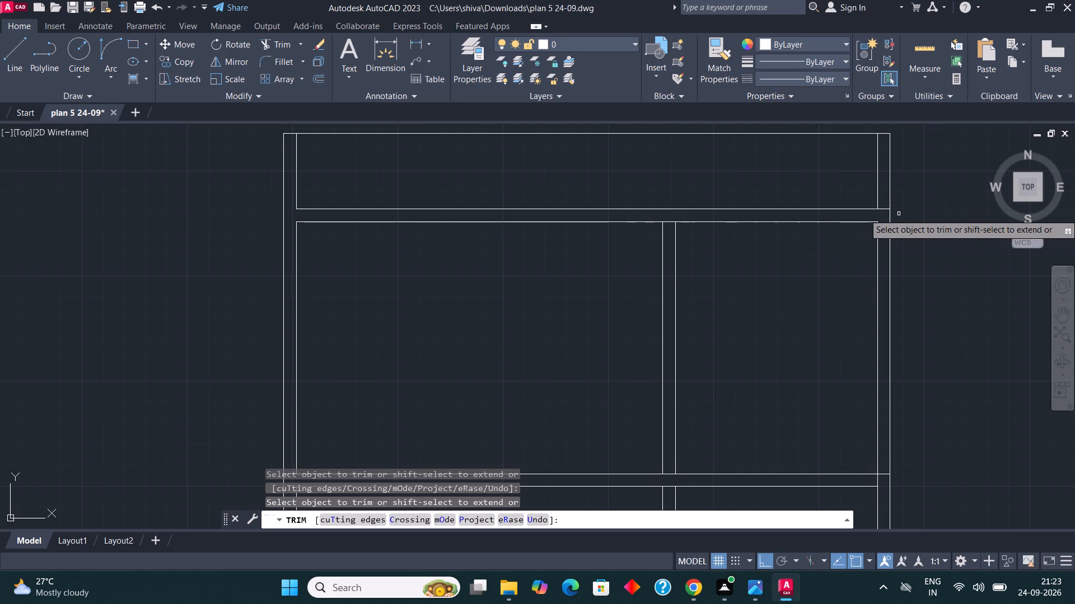
{"action": "left_click", "coordinate": [885, 210]}
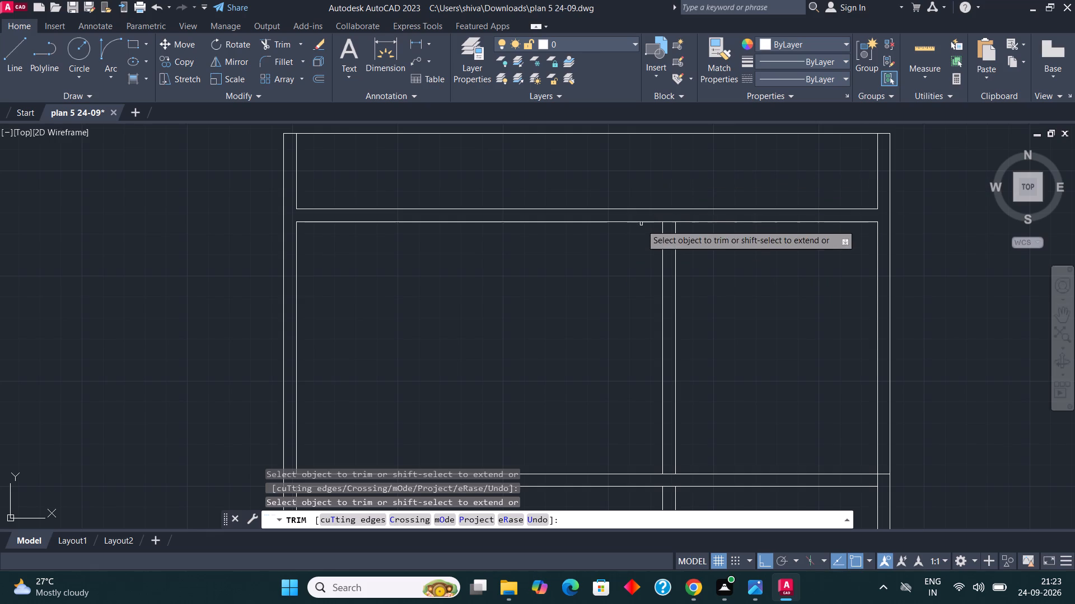
Extend the top-storey floor slab's underside to both outer wall lines and trim the right inner wall line within that slab.
{"action": "scroll", "coordinate": [644, 200], "scroll_direction": "down", "scroll_amount": 1}
{"action": "scroll", "coordinate": [634, 254], "scroll_direction": "down", "scroll_amount": 2}
{"action": "scroll", "coordinate": [713, 336], "scroll_direction": "up", "scroll_amount": 1}
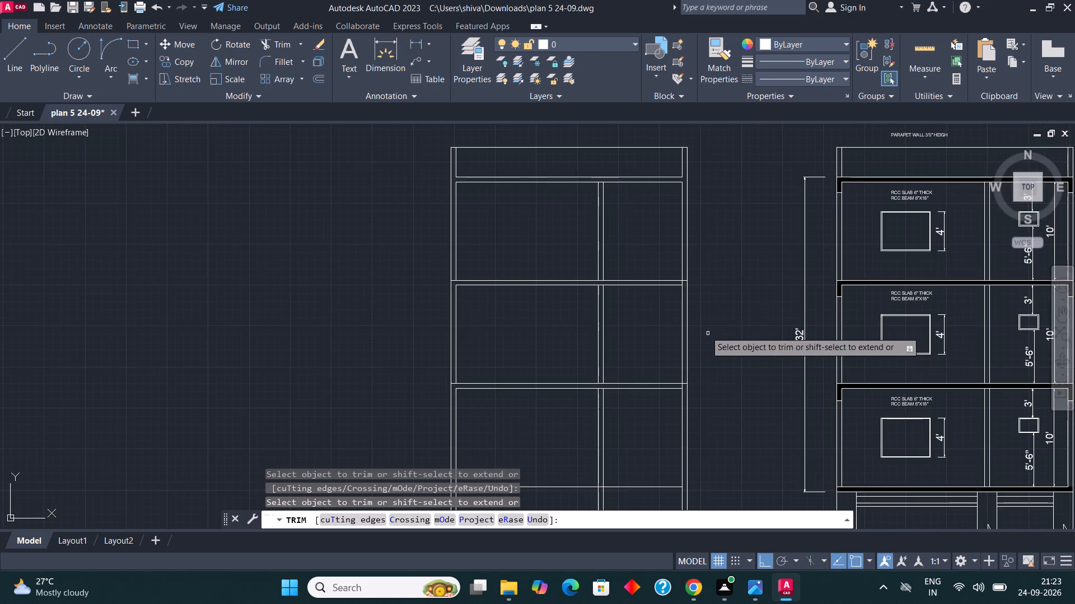
{"action": "scroll", "coordinate": [687, 295], "scroll_direction": "up", "scroll_amount": 2}
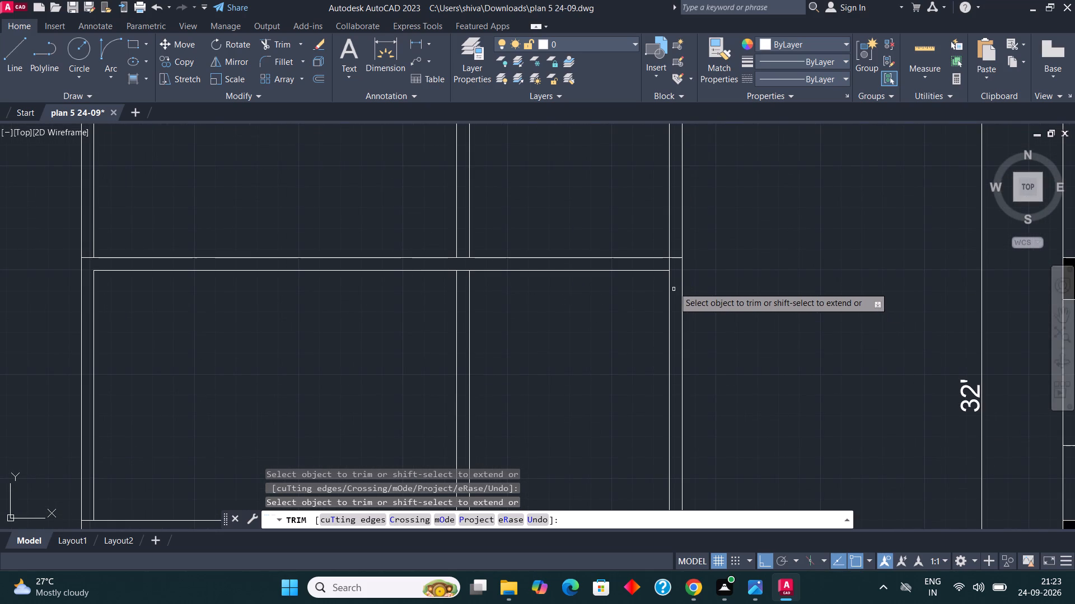
{"action": "left_click", "coordinate": [661, 272], "text": "shift"}
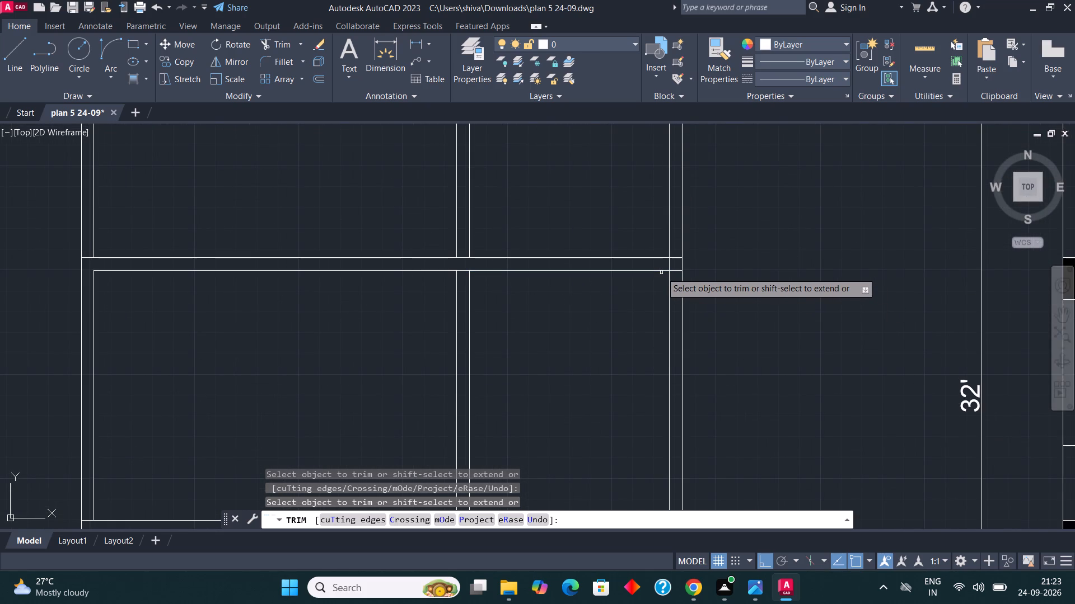
{"action": "left_click", "coordinate": [669, 263]}
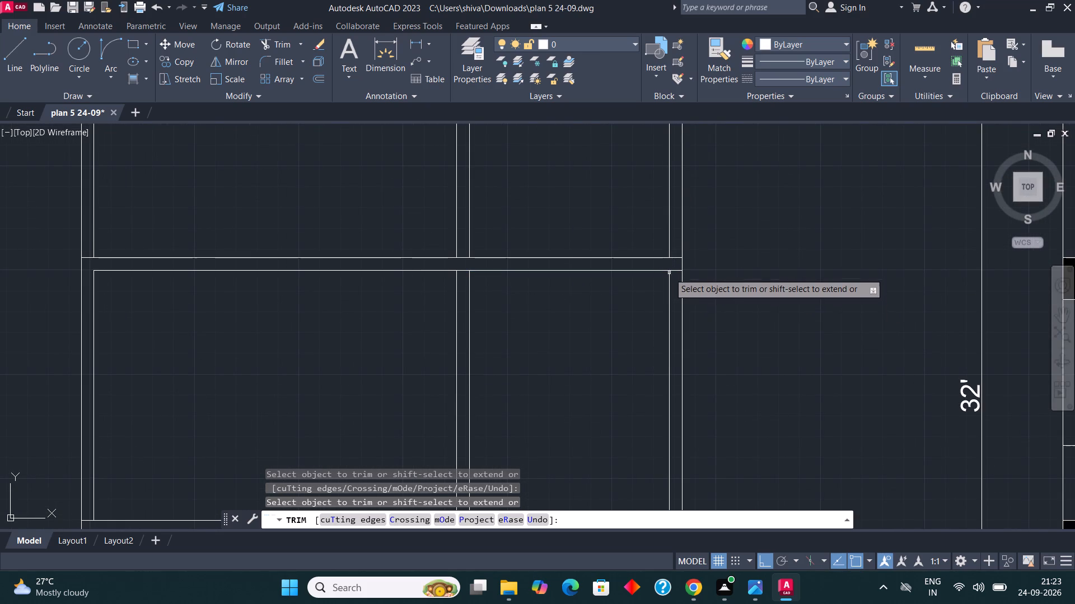
{"action": "scroll", "coordinate": [746, 256], "scroll_direction": "down", "scroll_amount": 1}
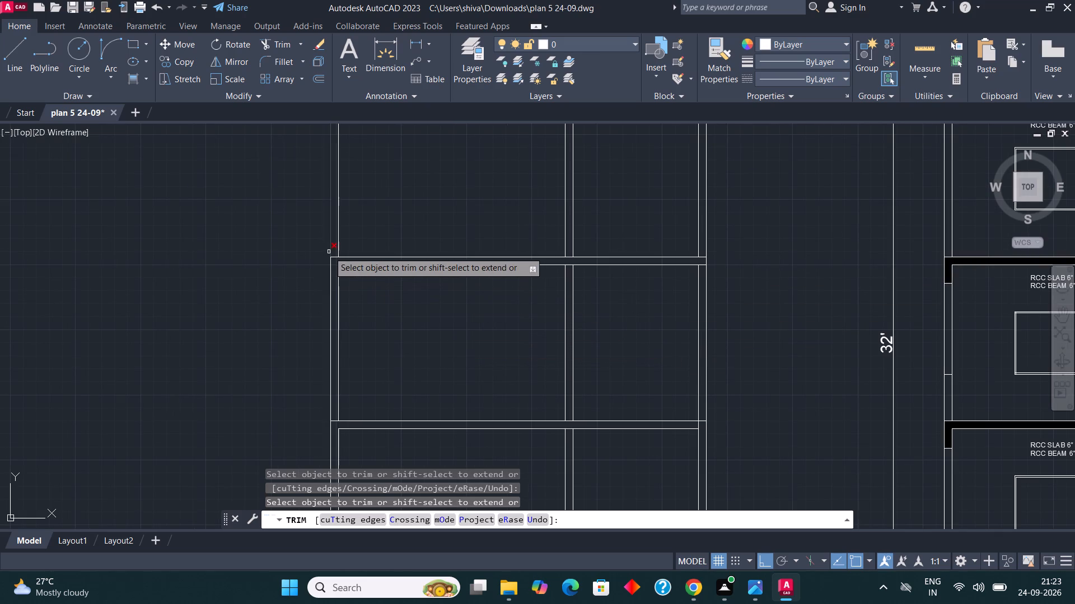
{"action": "scroll", "coordinate": [331, 256], "scroll_direction": "up", "scroll_amount": 2}
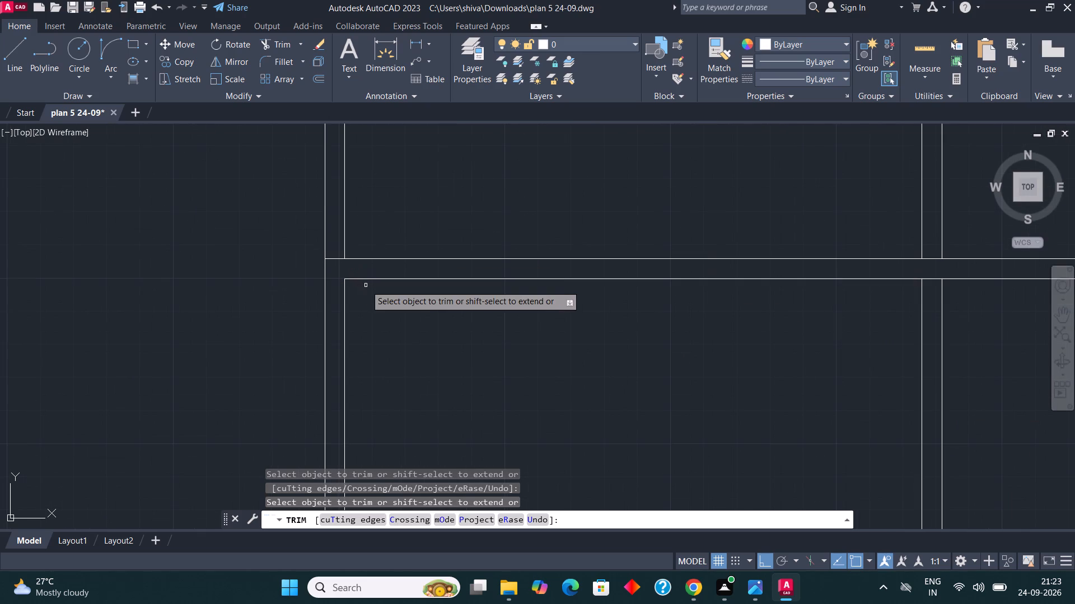
{"action": "left_click", "coordinate": [367, 280], "text": "shift"}
{"action": "scroll", "coordinate": [301, 277], "scroll_direction": "down", "scroll_amount": 2}
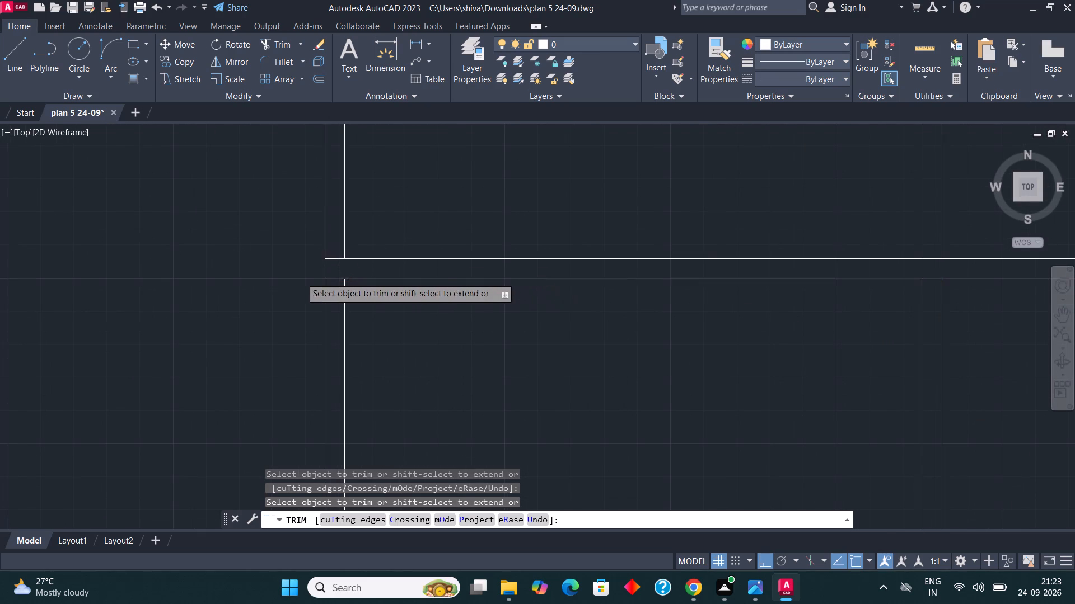
Extend the underside of the slab above the lowest storey to both outer wall lines and trim the right inner wall line within it.
{"action": "scroll", "coordinate": [602, 288], "scroll_direction": "down", "scroll_amount": 1}
{"action": "scroll", "coordinate": [552, 360], "scroll_direction": "up", "scroll_amount": 1}
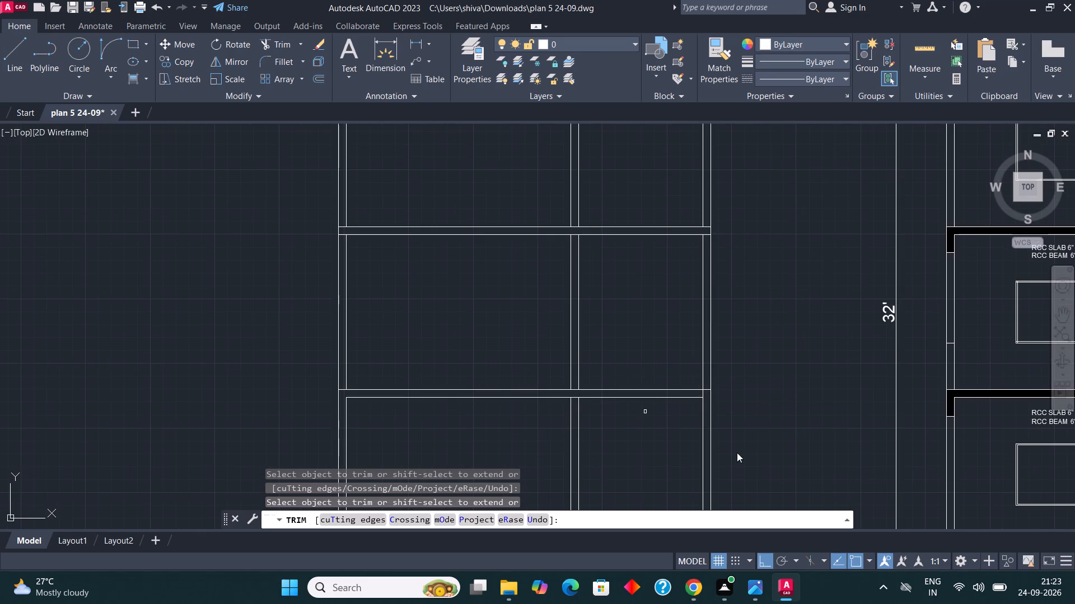
{"action": "scroll", "coordinate": [696, 408], "scroll_direction": "up", "scroll_amount": 2}
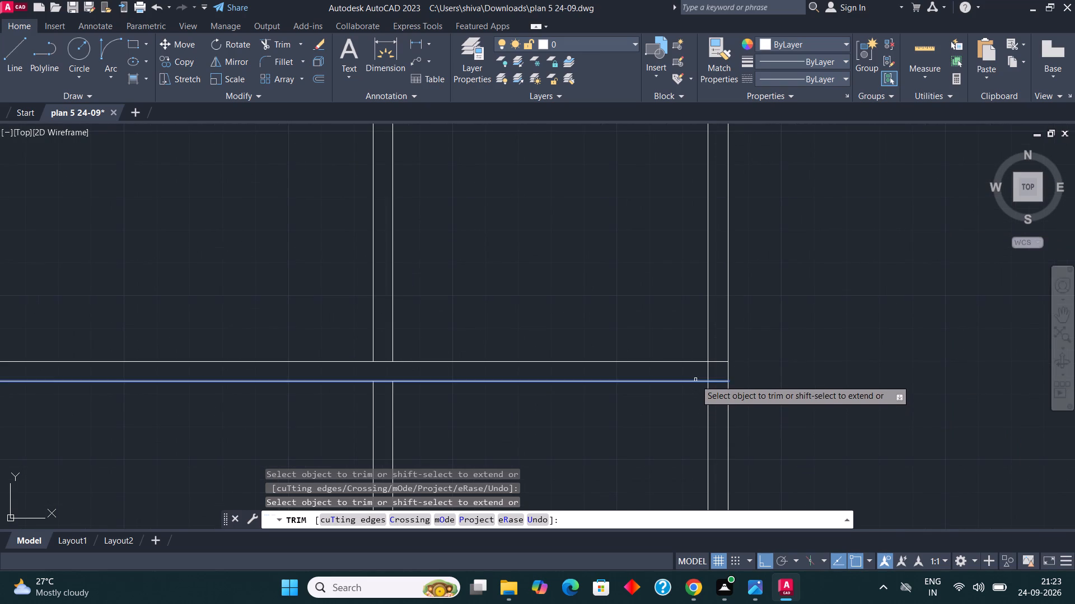
{"action": "left_click", "coordinate": [695, 380], "text": "shift"}
{"action": "left_click", "coordinate": [710, 371]}
{"action": "scroll", "coordinate": [816, 322], "scroll_direction": "down", "scroll_amount": 2}
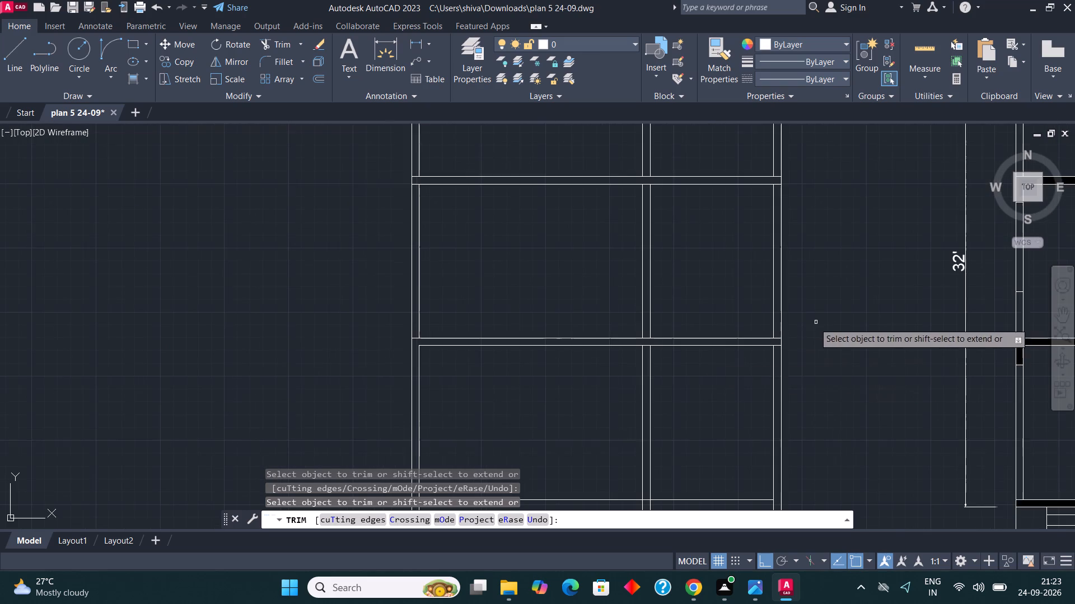
{"action": "scroll", "coordinate": [413, 409], "scroll_direction": "up", "scroll_amount": 2}
{"action": "scroll", "coordinate": [437, 254], "scroll_direction": "up", "scroll_amount": 1}
{"action": "left_click", "coordinate": [437, 254], "text": "shift"}
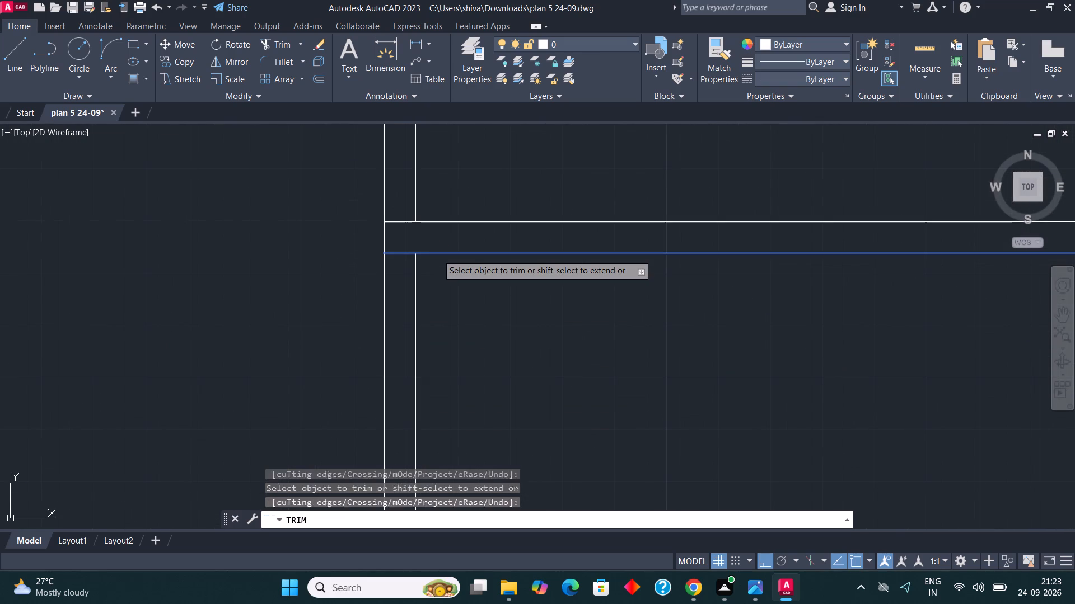
{"action": "scroll", "coordinate": [353, 383], "scroll_direction": "down", "scroll_amount": 2}
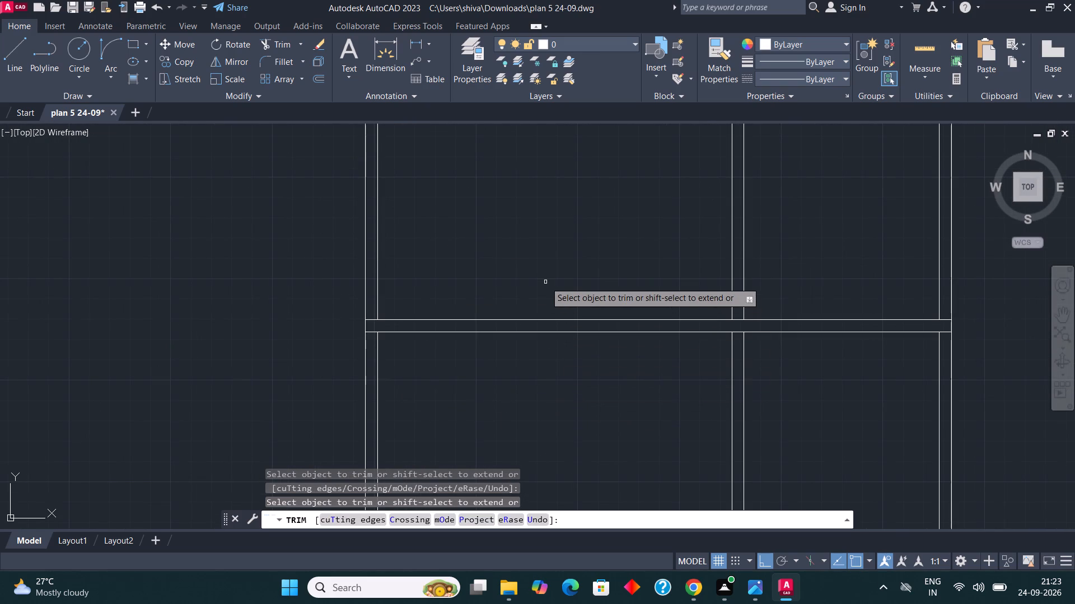
Trim away the copy's partition wall lines in the lowest storey and below its floor line.
{"action": "scroll", "coordinate": [527, 294], "scroll_direction": "down", "scroll_amount": 2}
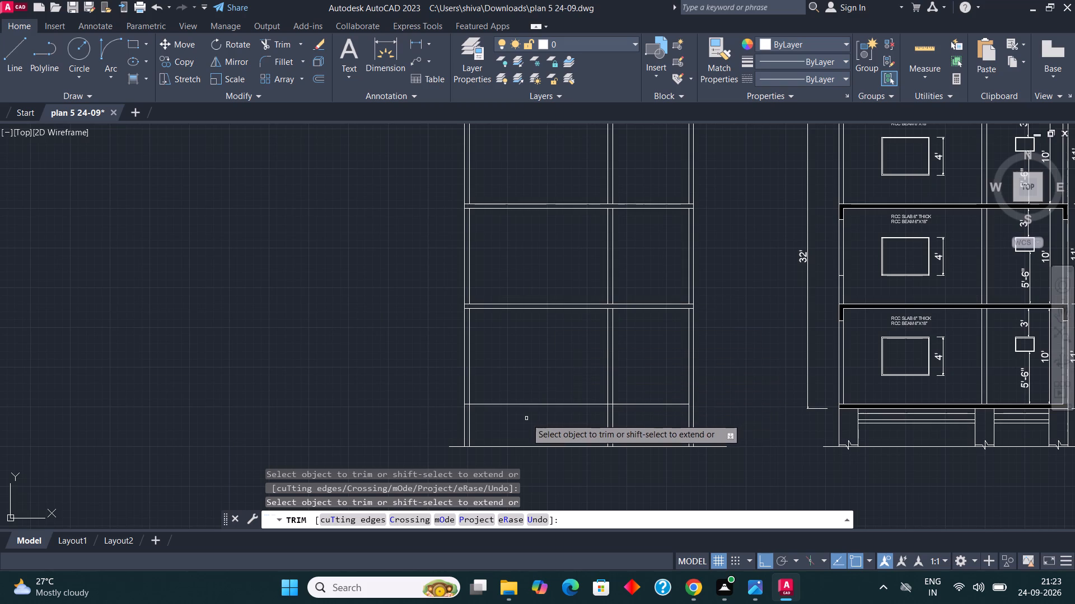
{"action": "scroll", "coordinate": [560, 417], "scroll_direction": "up", "scroll_amount": 1}
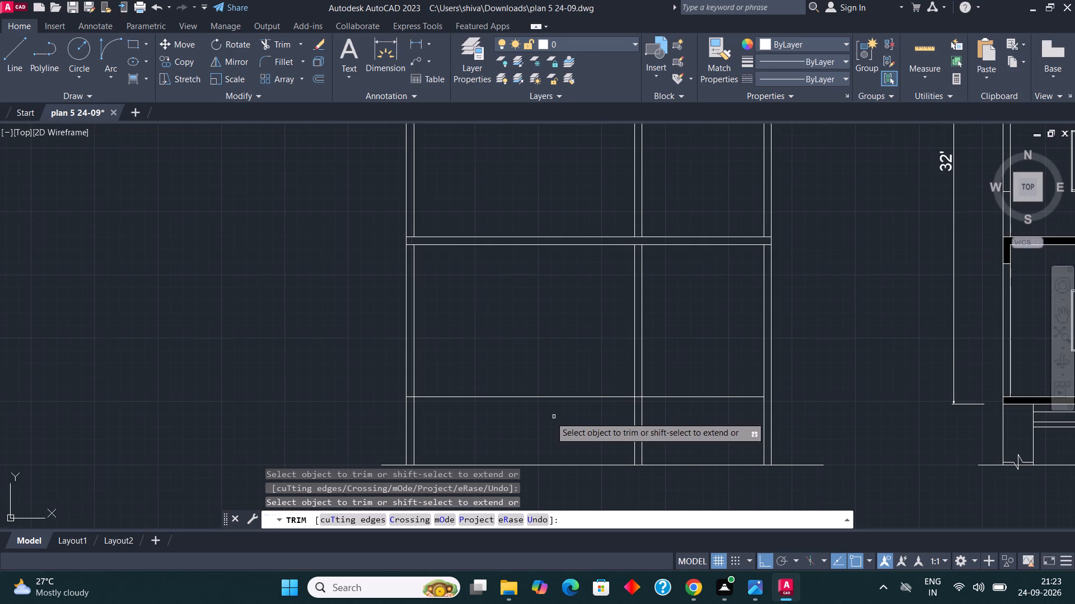
{"action": "scroll", "coordinate": [524, 442], "scroll_direction": "down", "scroll_amount": 2}
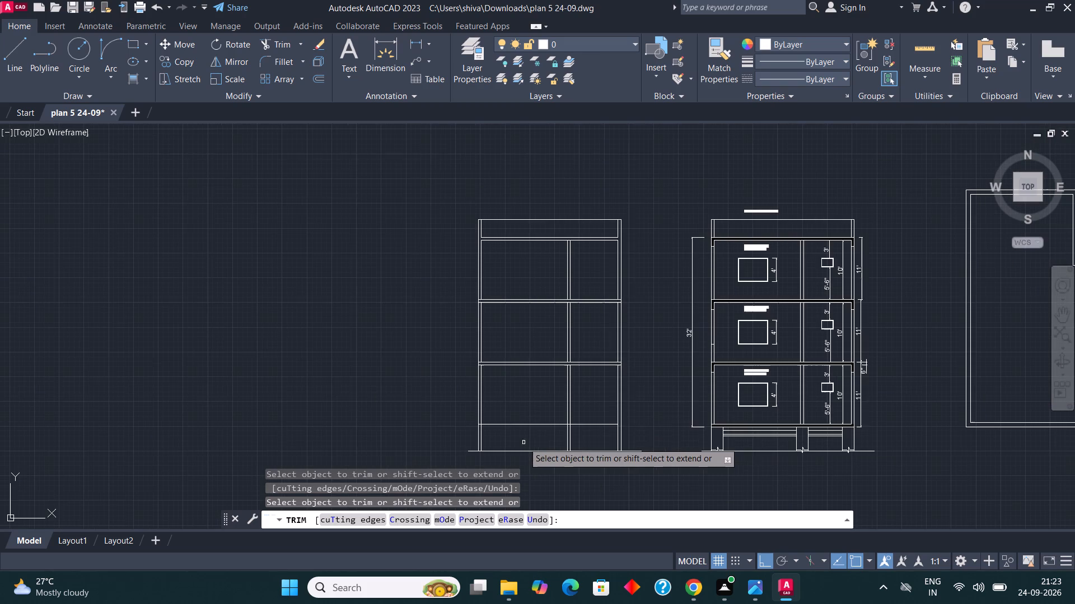
{"action": "scroll", "coordinate": [599, 407], "scroll_direction": "up", "scroll_amount": 1}
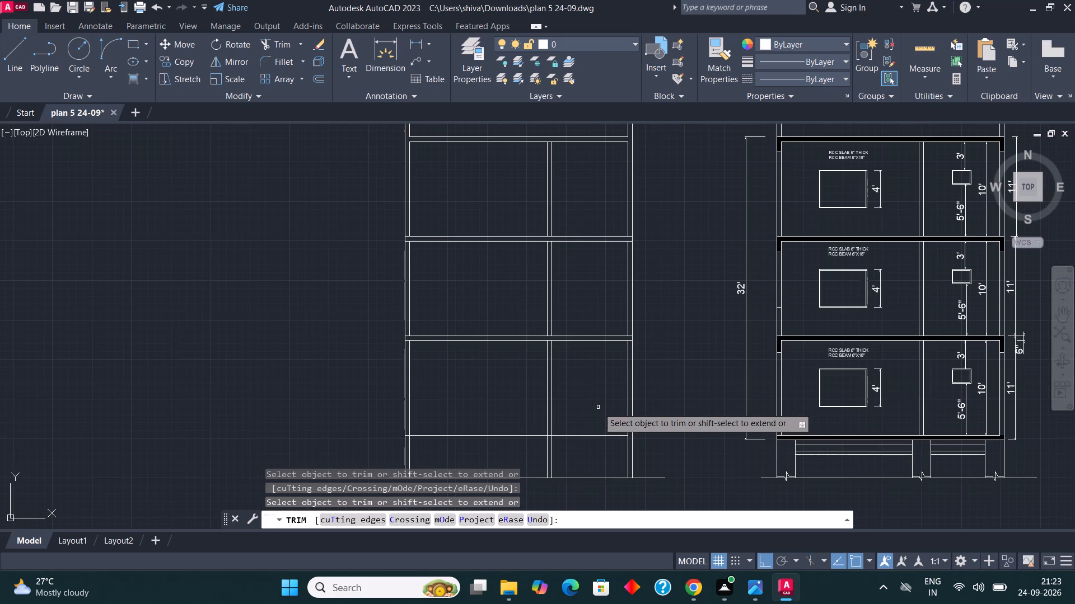
{"action": "scroll", "coordinate": [597, 403], "scroll_direction": "down", "scroll_amount": 1}
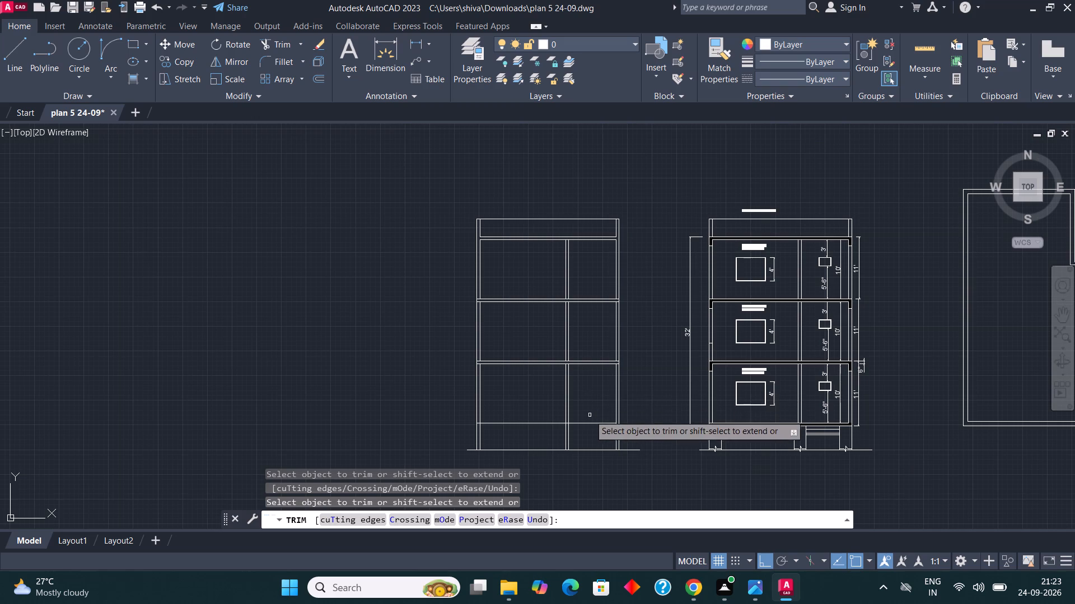
{"action": "left_click", "coordinate": [581, 395]}
{"action": "left_click", "coordinate": [524, 398]}
{"action": "left_click", "coordinate": [572, 436]}
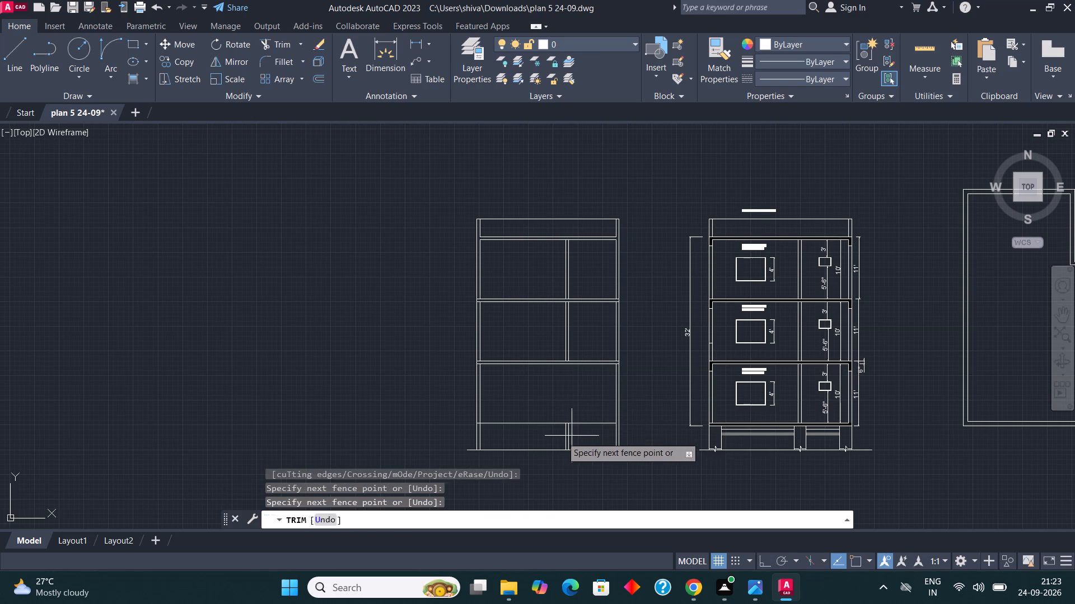
{"action": "left_click", "coordinate": [560, 437]}
Trim away the copy's partition wall lines in the middle and top storeys.
{"action": "scroll", "coordinate": [562, 435], "scroll_direction": "up", "scroll_amount": 2}
{"action": "scroll", "coordinate": [564, 440], "scroll_direction": "down", "scroll_amount": 1}
{"action": "scroll", "coordinate": [571, 267], "scroll_direction": "up", "scroll_amount": 2}
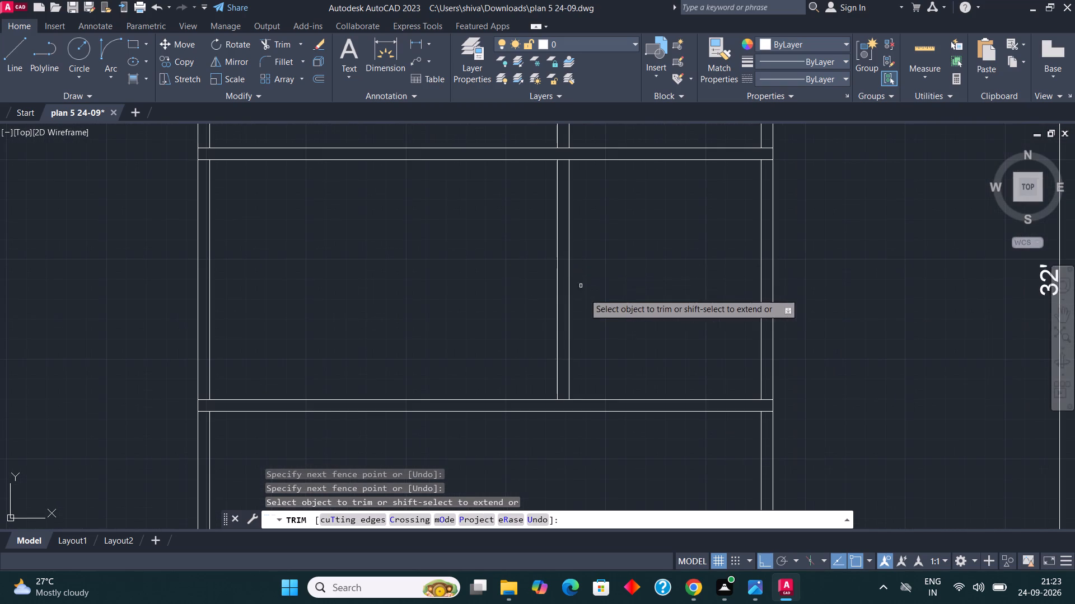
{"action": "left_click_drag", "start_coordinate": [591, 300], "coordinate": [585, 299]}
{"action": "left_click", "coordinate": [539, 297]}
{"action": "scroll", "coordinate": [560, 375], "scroll_direction": "down", "scroll_amount": 3}
{"action": "scroll", "coordinate": [563, 271], "scroll_direction": "up", "scroll_amount": 3}
{"action": "left_click", "coordinate": [565, 305]}
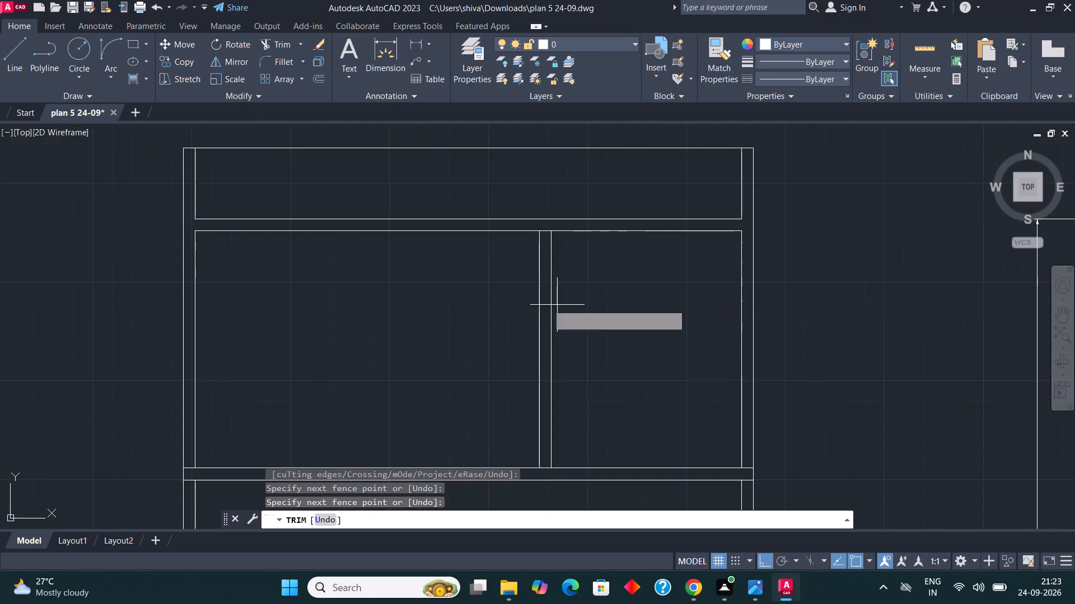
{"action": "left_click", "coordinate": [490, 304]}
{"action": "scroll", "coordinate": [541, 254], "scroll_direction": "down", "scroll_amount": 2}
{"action": "scroll", "coordinate": [610, 219], "scroll_direction": "down", "scroll_amount": 1}
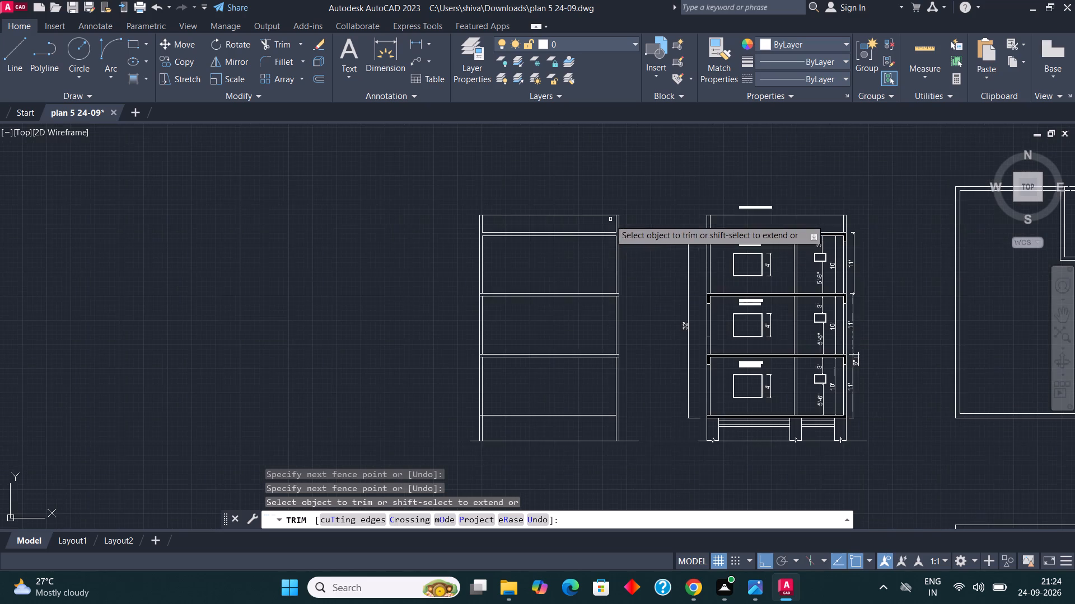
{"action": "scroll", "coordinate": [520, 298], "scroll_direction": "up", "scroll_amount": 2}
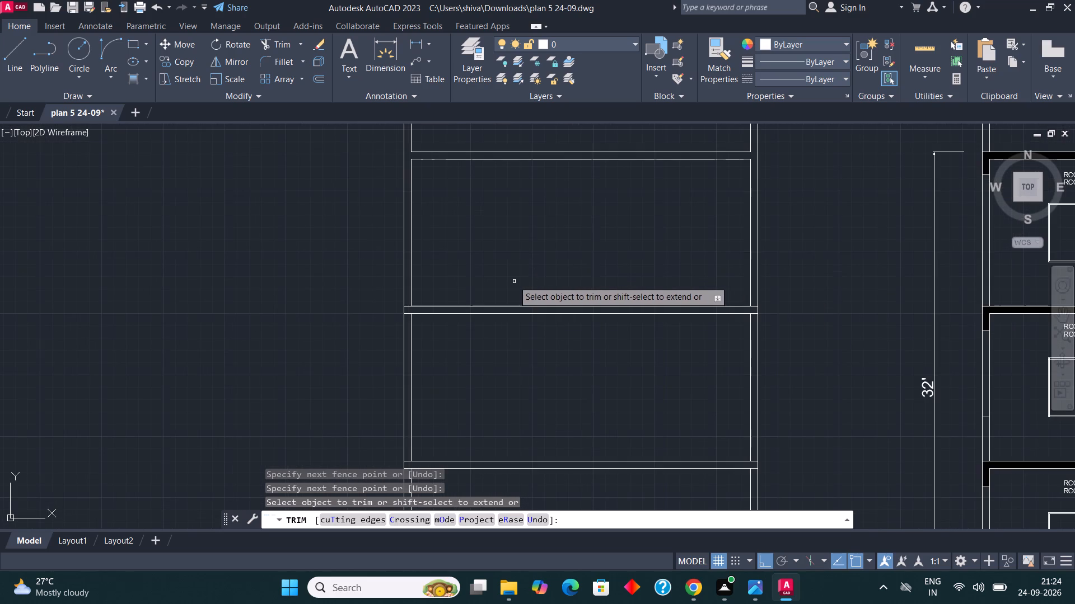
{"action": "key", "text": "grave"}
{"action": "key", "text": "grave"}
{"action": "key", "text": "grave"}
{"action": "scroll", "coordinate": [426, 235], "scroll_direction": "up", "scroll_amount": 1}
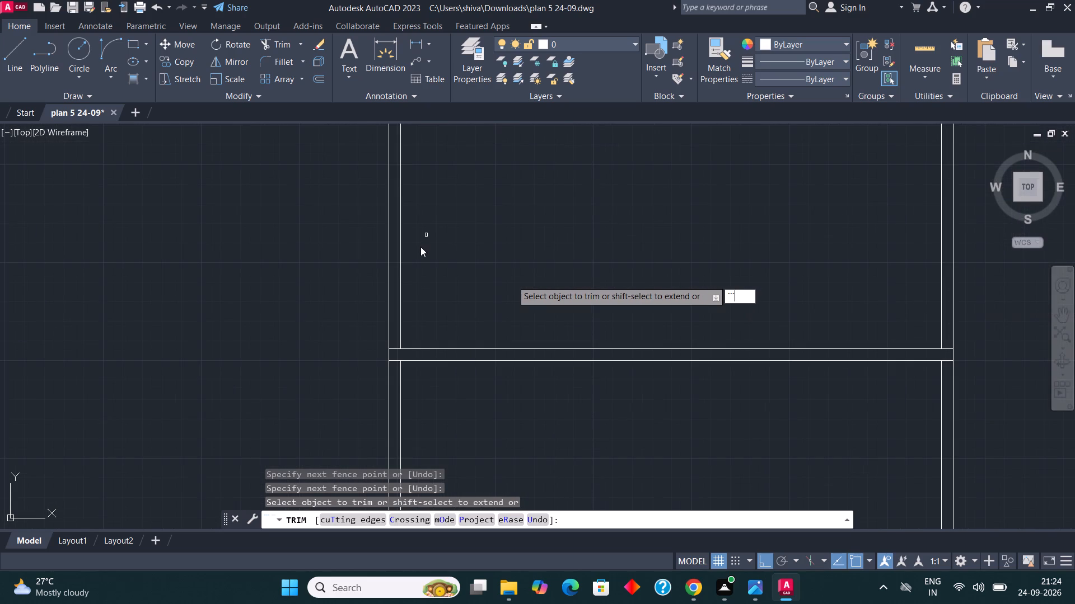
{"action": "key", "text": "grave"}
{"action": "key", "text": "Escape"}
{"action": "key", "text": "Escape"}
{"action": "key", "text": "Escape"}
Offset the middle storey's left inner wall line 5' into the room on the copied section.
{"action": "left_click", "coordinate": [430, 249]}
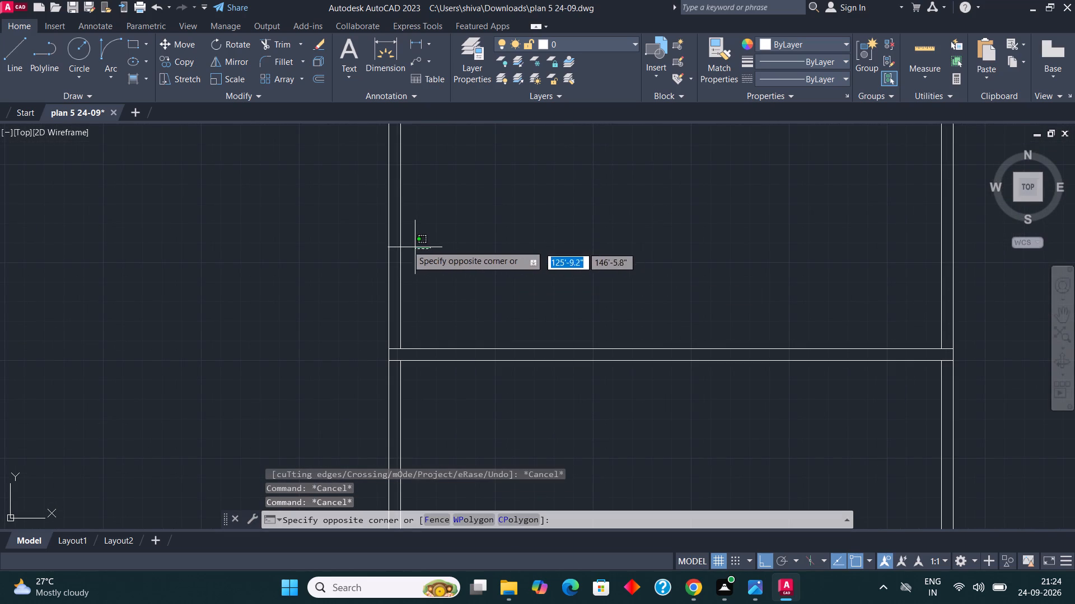
{"action": "left_click", "coordinate": [393, 245]}
{"action": "scroll", "coordinate": [401, 253], "scroll_direction": "down", "scroll_amount": 1}
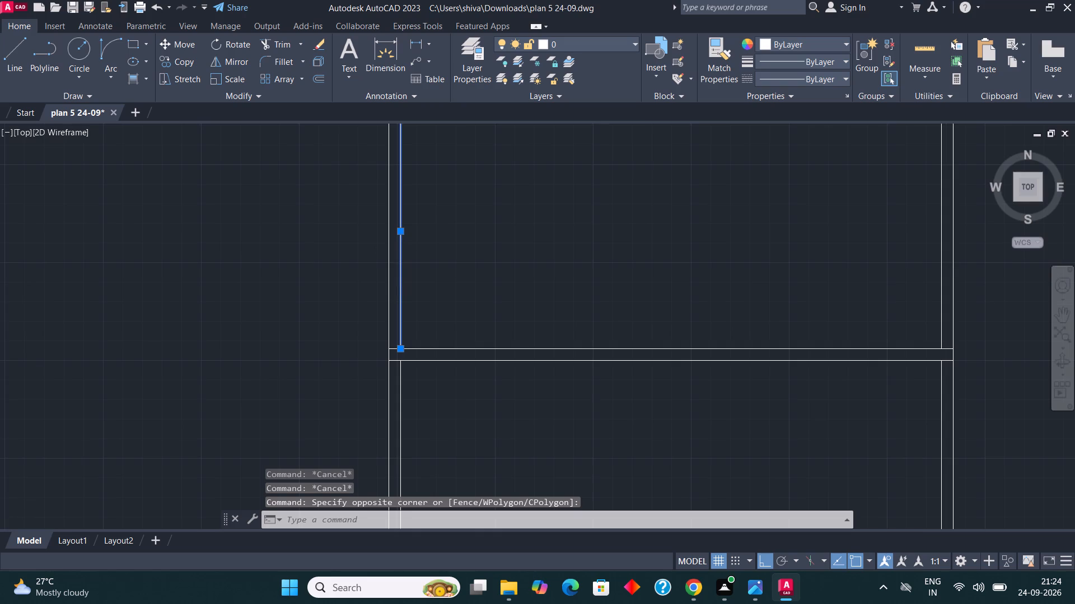
{"action": "scroll", "coordinate": [434, 271], "scroll_direction": "down", "scroll_amount": 1}
{"action": "scroll", "coordinate": [420, 345], "scroll_direction": "up", "scroll_amount": 2}
{"action": "left_click", "coordinate": [420, 345]}
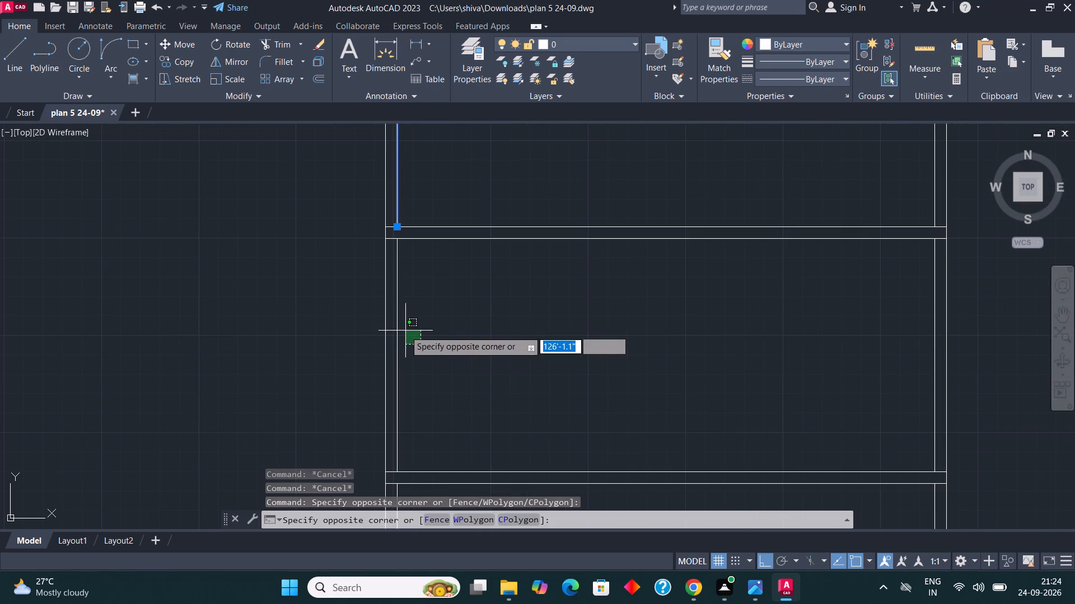
{"action": "left_click", "coordinate": [392, 325]}
{"action": "left_click", "coordinate": [320, 83]}
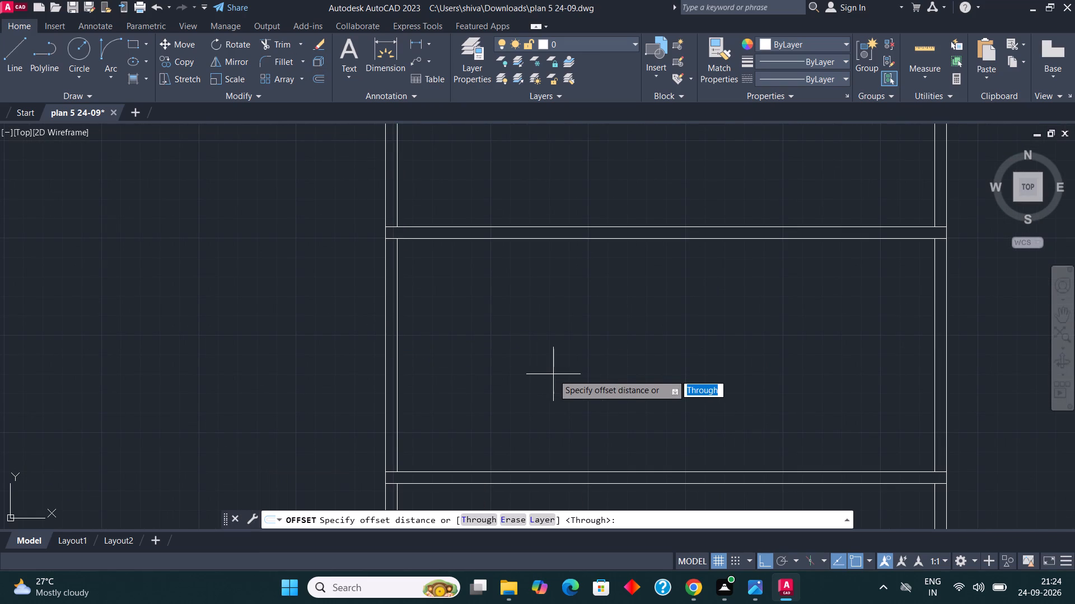
{"action": "type", "text": "4'"}
{"action": "key", "text": "Return"}
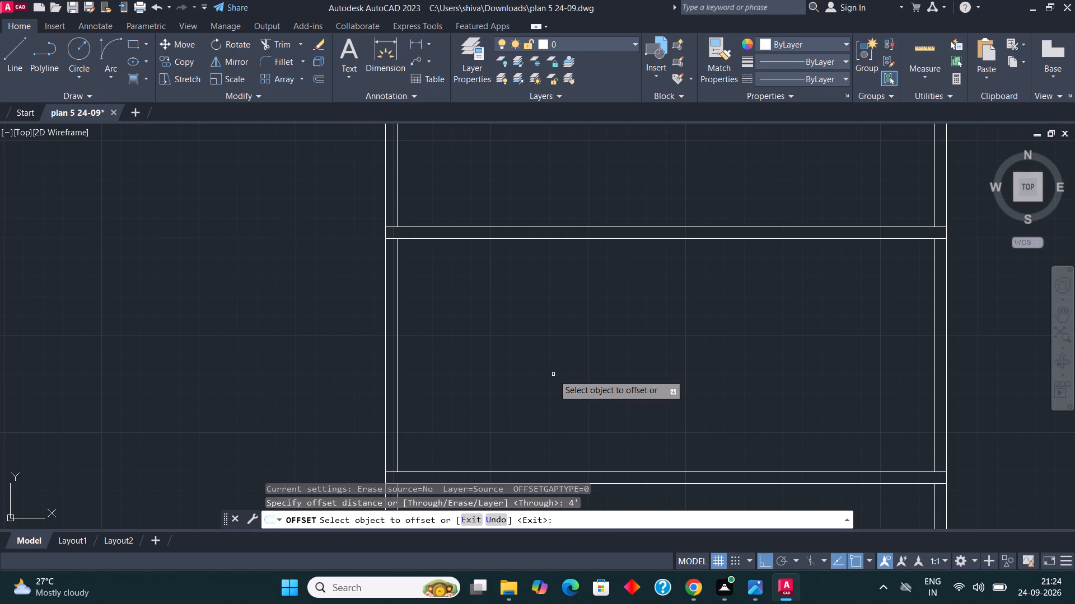
{"action": "left_click", "coordinate": [398, 362]}
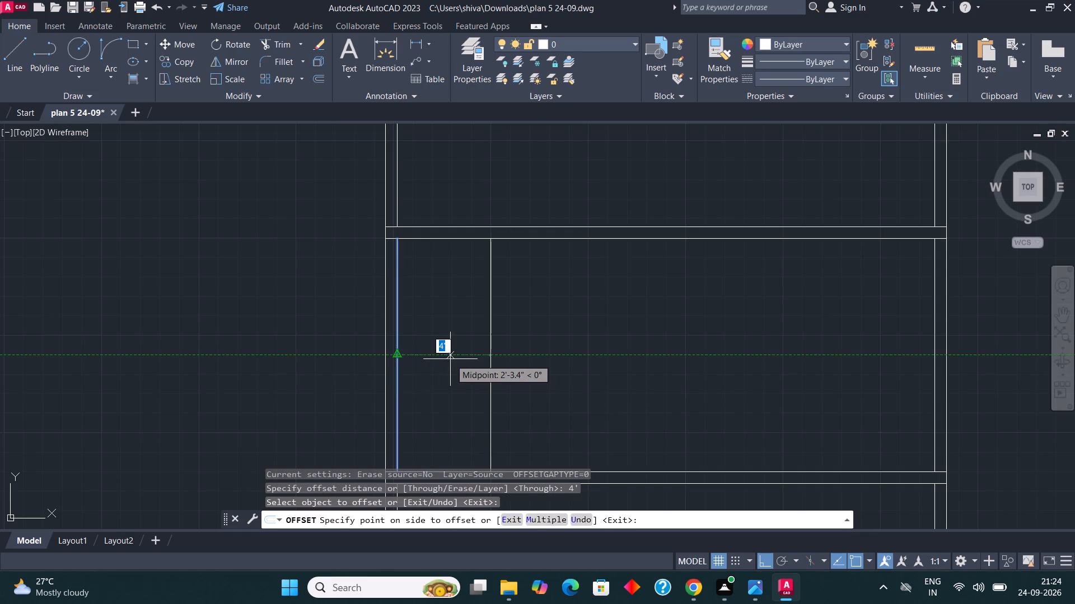
{"action": "scroll", "coordinate": [451, 358], "scroll_direction": "down", "scroll_amount": 1}
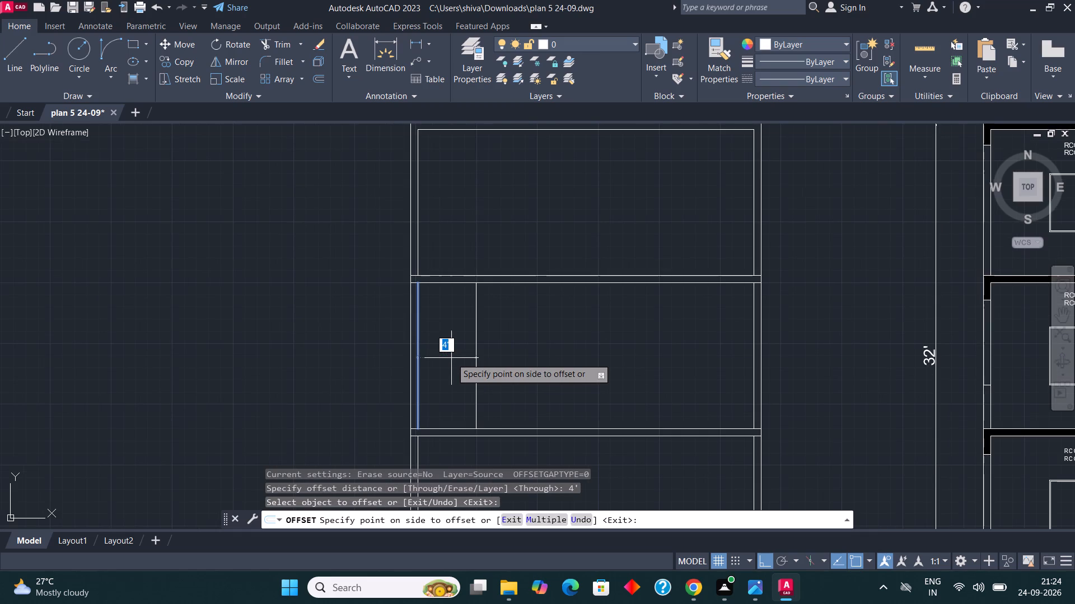
{"action": "key", "text": "BackSpace"}
{"action": "type", "text": "5'"}
{"action": "key", "text": "Return"}
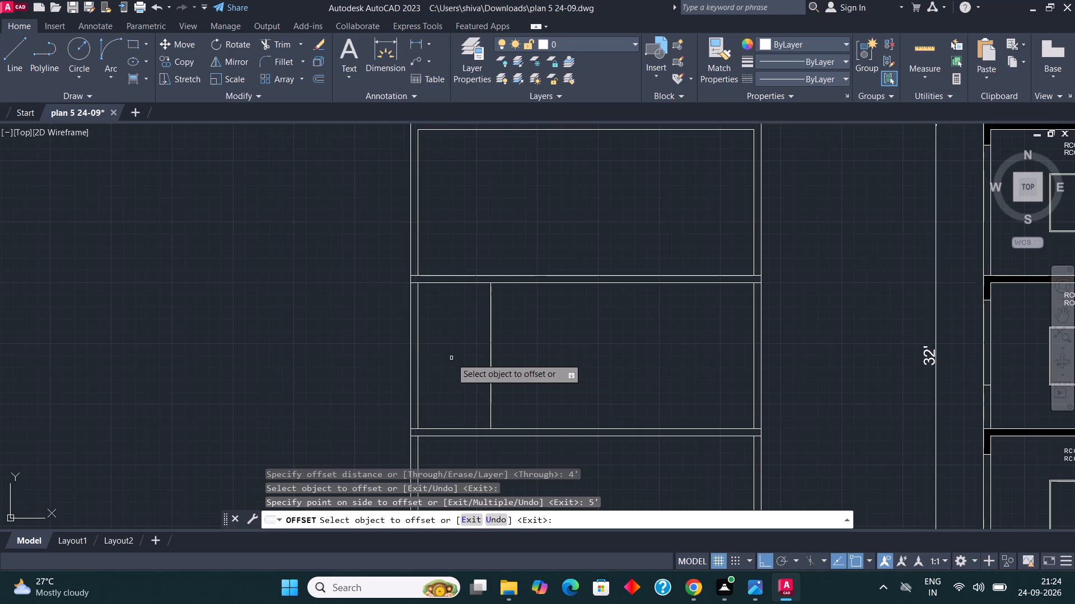
Offset the top storey's left inner wall line 5' into the room.
{"action": "left_click", "coordinate": [414, 234]}
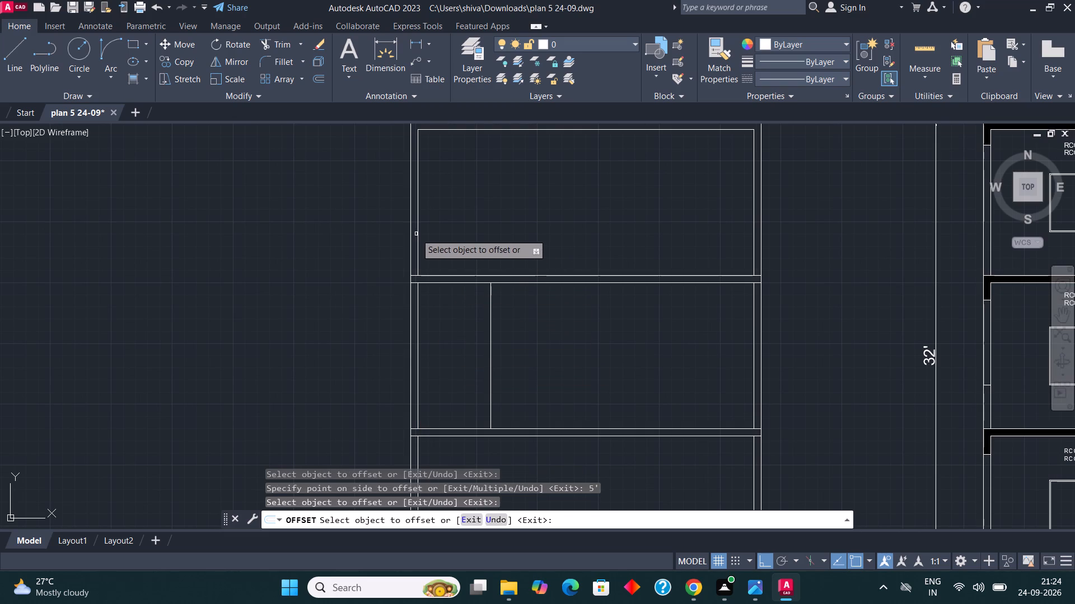
{"action": "left_click", "coordinate": [417, 234]}
{"action": "key", "text": "BackSpace"}
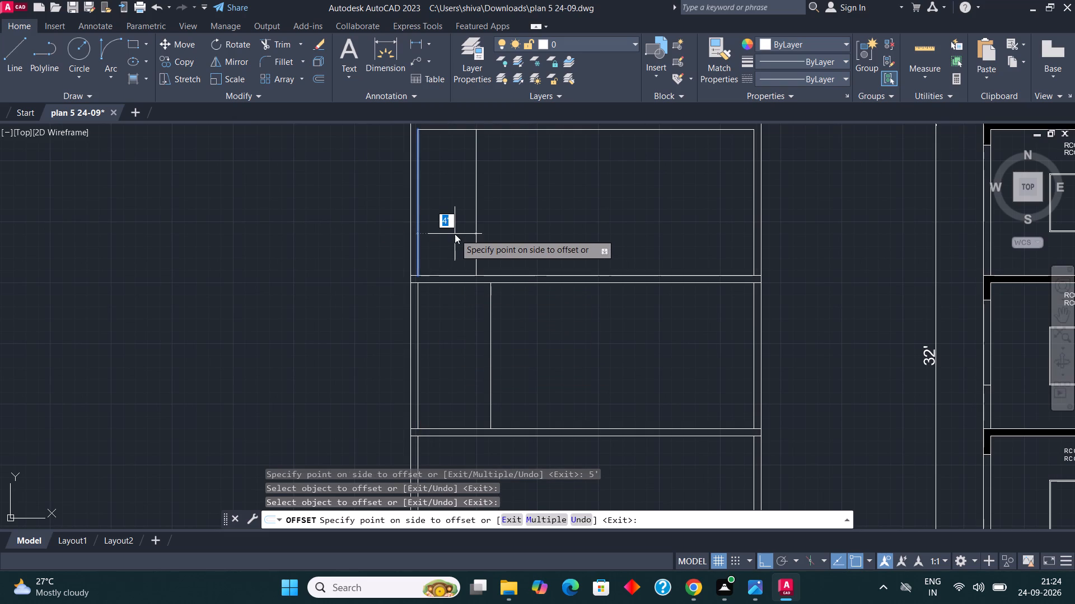
{"action": "type", "text": "5'"}
{"action": "key", "text": "Return"}
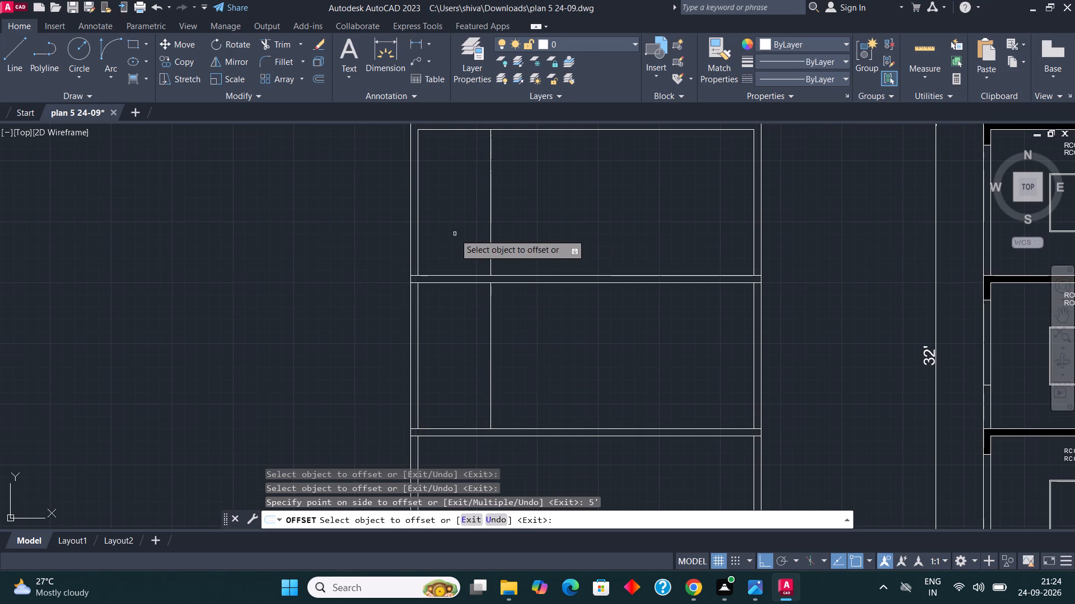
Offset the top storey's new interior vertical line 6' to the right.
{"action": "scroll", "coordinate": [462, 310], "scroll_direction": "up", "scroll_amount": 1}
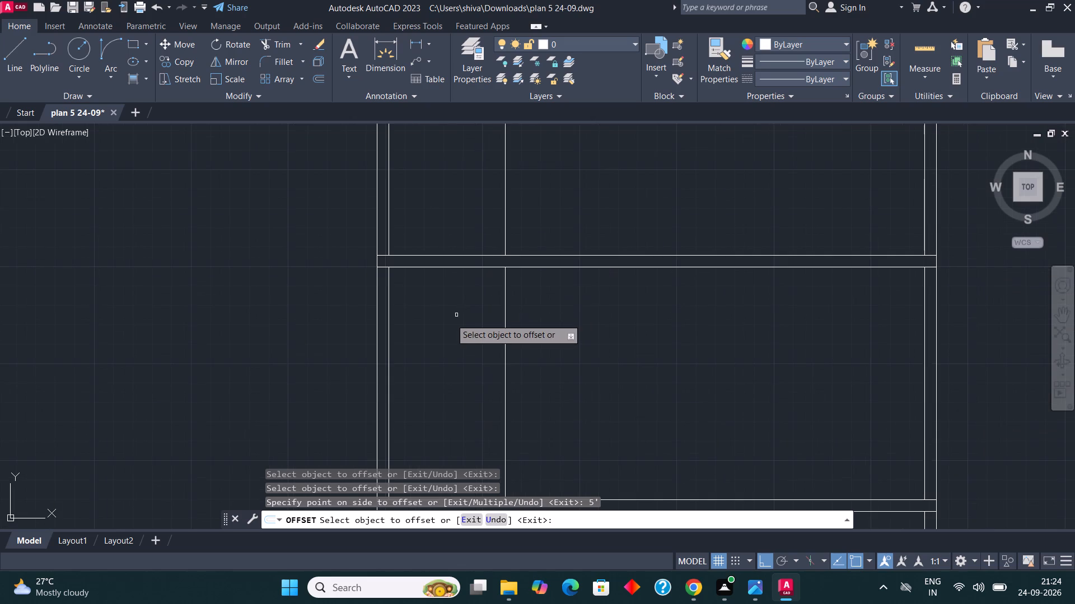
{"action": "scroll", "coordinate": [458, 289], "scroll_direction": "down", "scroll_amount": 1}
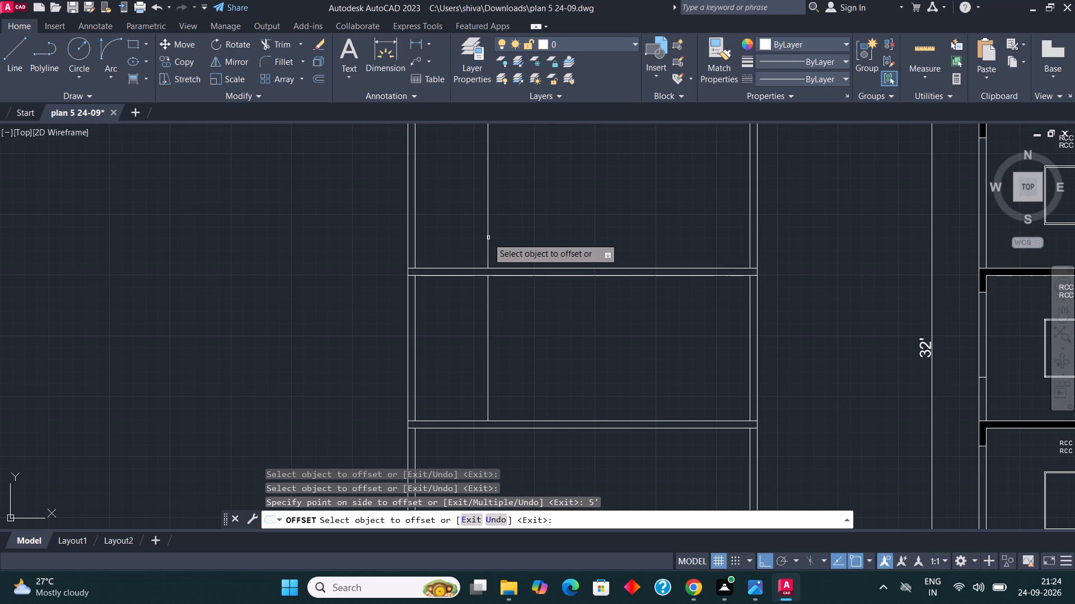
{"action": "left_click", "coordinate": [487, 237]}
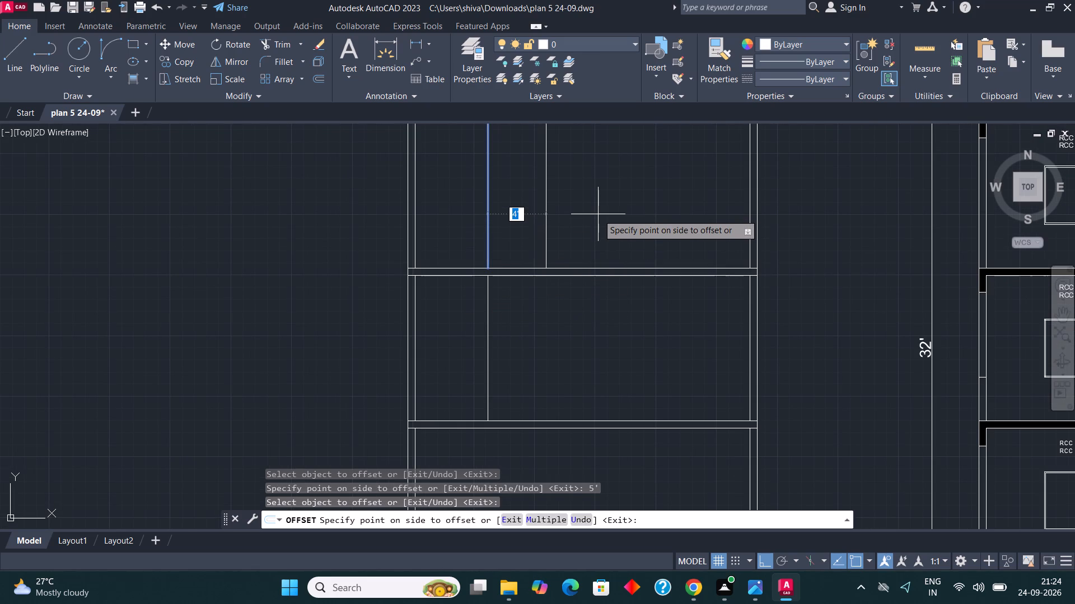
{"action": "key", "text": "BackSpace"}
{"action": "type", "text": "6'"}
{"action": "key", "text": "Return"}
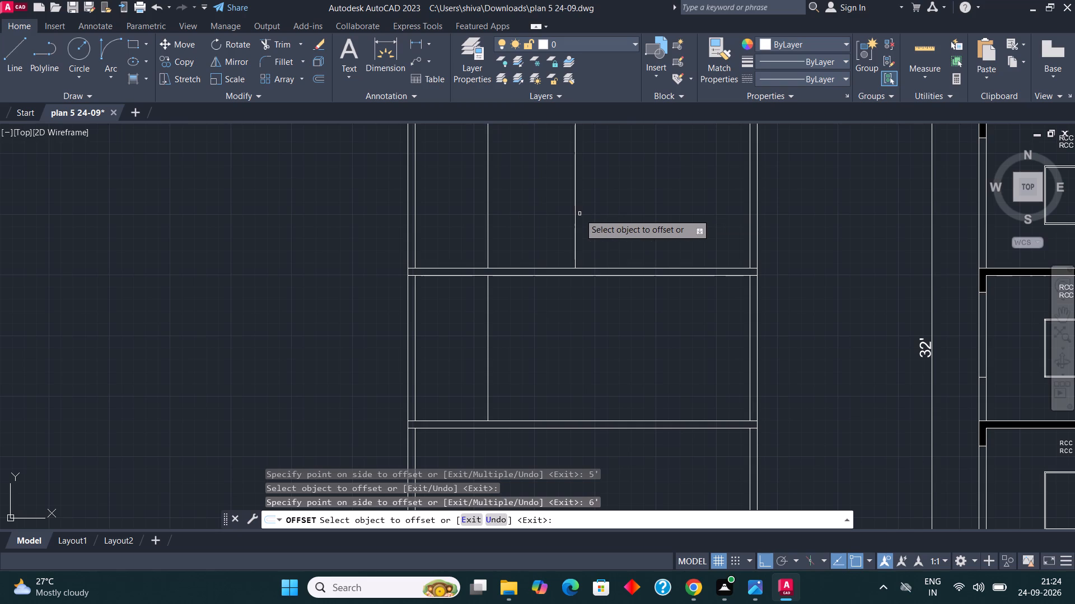
Offset the top storey's first interior vertical line 7' to the right.
{"action": "left_click", "coordinate": [487, 213]}
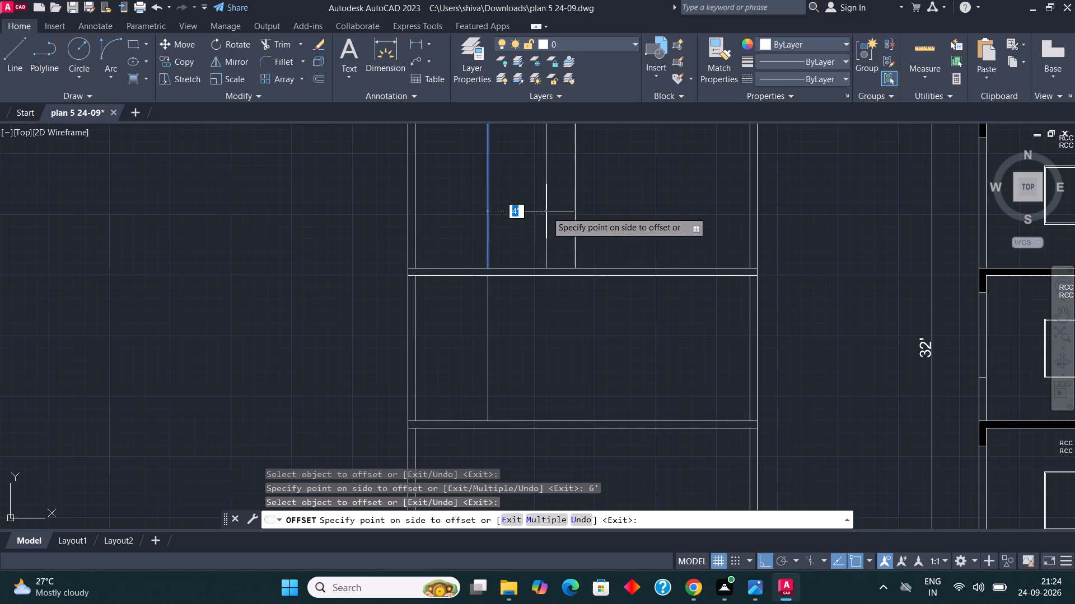
{"action": "key", "text": "BackSpace"}
{"action": "type", "text": "7'"}
{"action": "key", "text": "Return"}
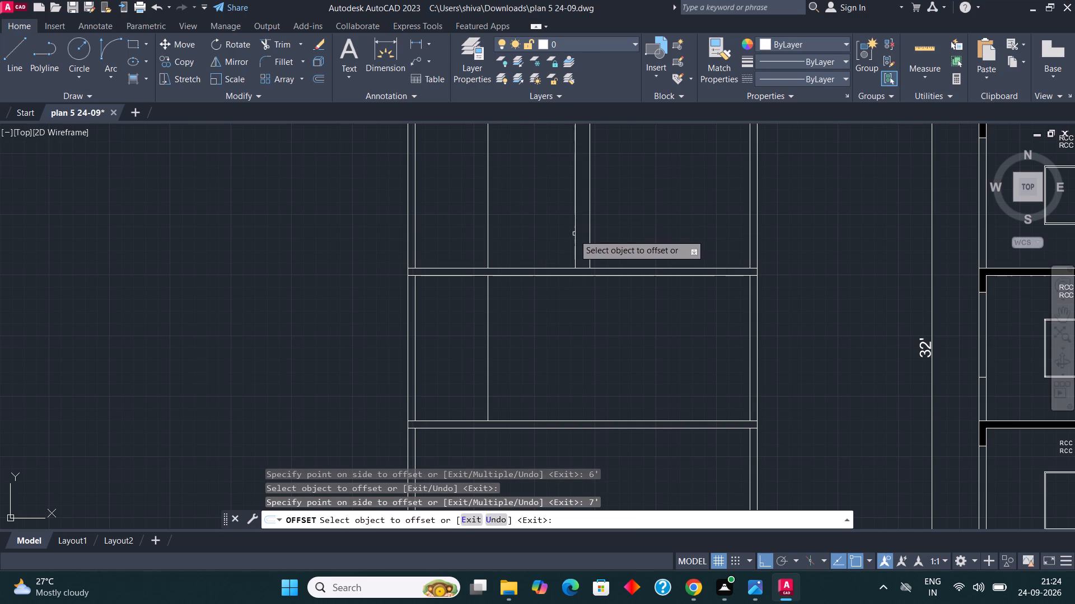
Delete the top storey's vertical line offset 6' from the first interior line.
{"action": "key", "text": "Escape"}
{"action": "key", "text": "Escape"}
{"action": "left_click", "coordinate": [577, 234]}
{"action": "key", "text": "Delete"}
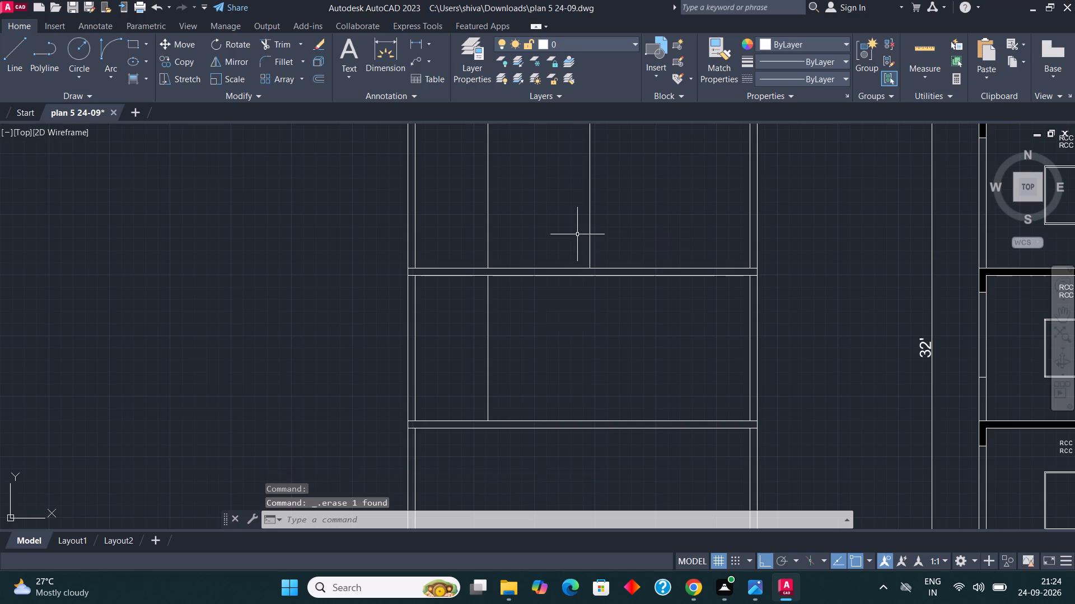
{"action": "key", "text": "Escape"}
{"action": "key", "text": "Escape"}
Offset the middle storey's interior vertical line 7' to the right.
{"action": "left_click", "coordinate": [539, 370]}
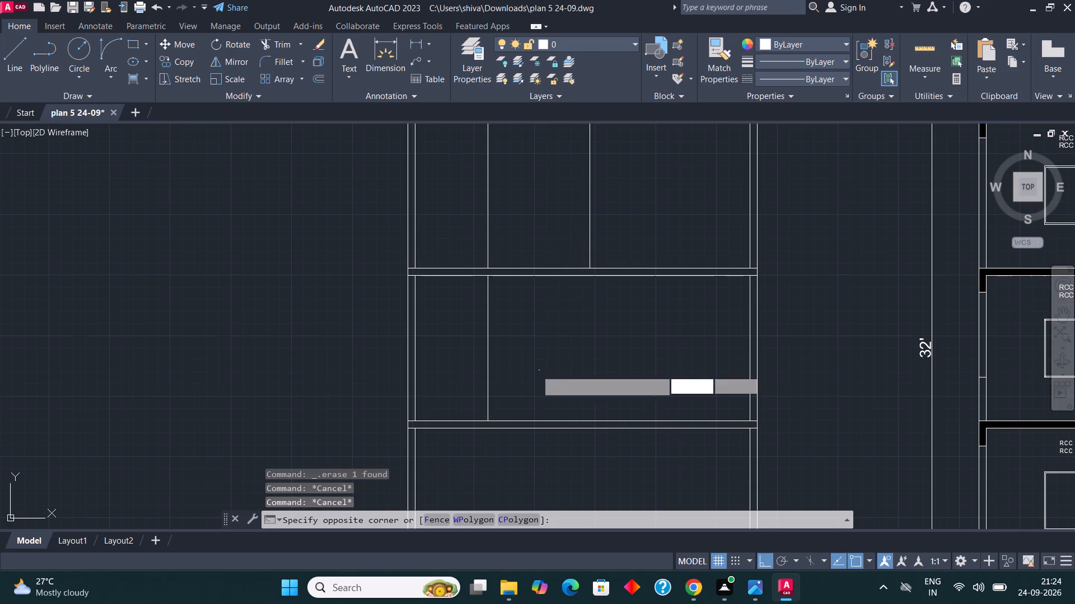
{"action": "left_click", "coordinate": [468, 355]}
{"action": "left_click", "coordinate": [324, 79]}
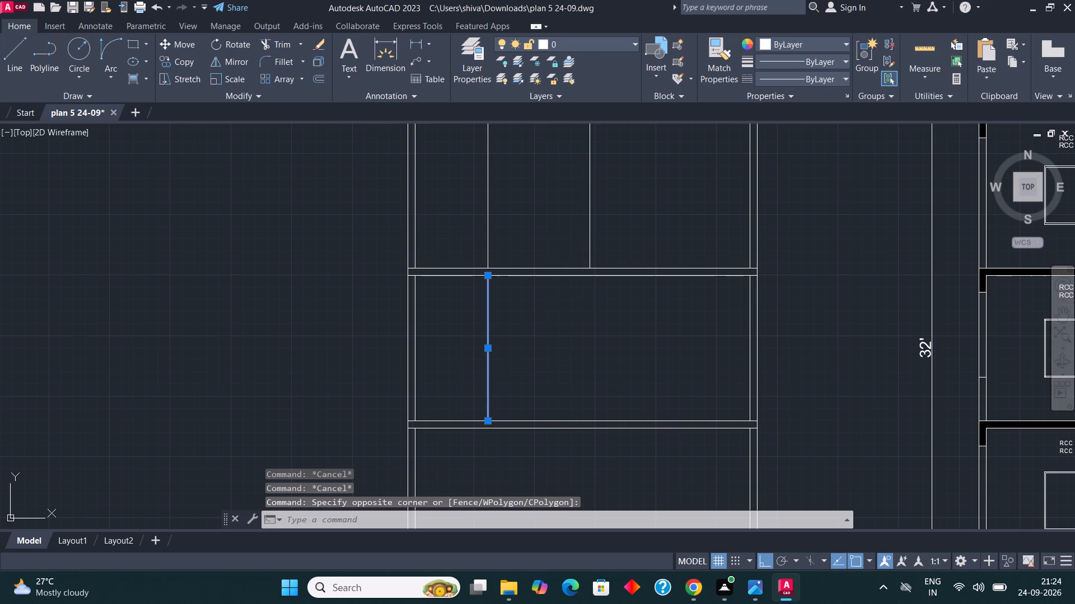
{"action": "key", "text": "7"}
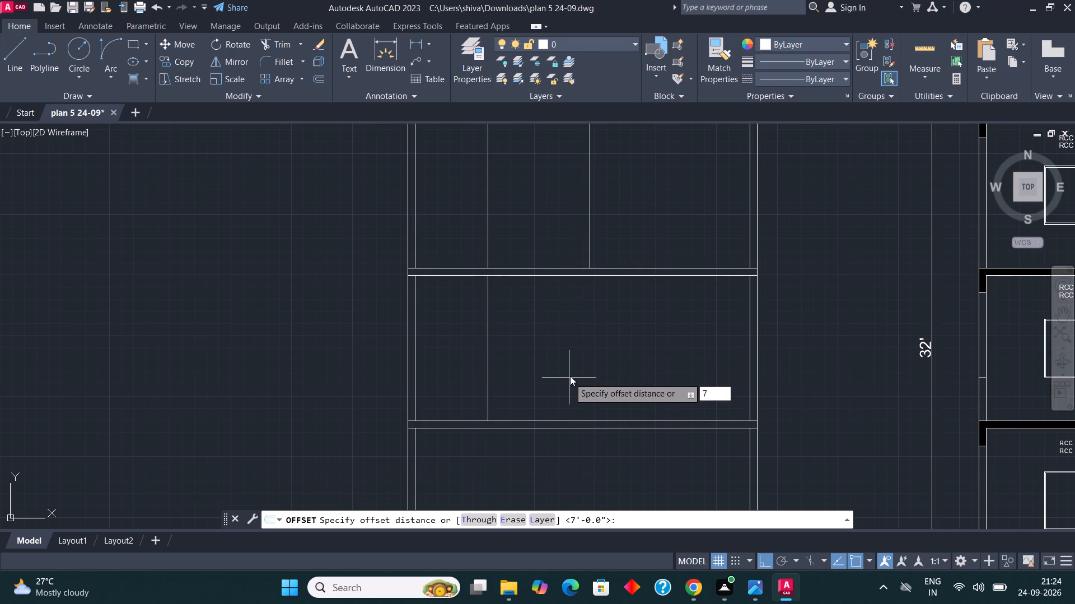
{"action": "key", "text": "apostrophe"}
{"action": "key", "text": "Return"}
{"action": "left_click", "coordinate": [604, 380]}
Offset the lowest storey's left inner wall line 7' into the room.
{"action": "scroll", "coordinate": [595, 122], "scroll_direction": "down", "scroll_amount": 3}
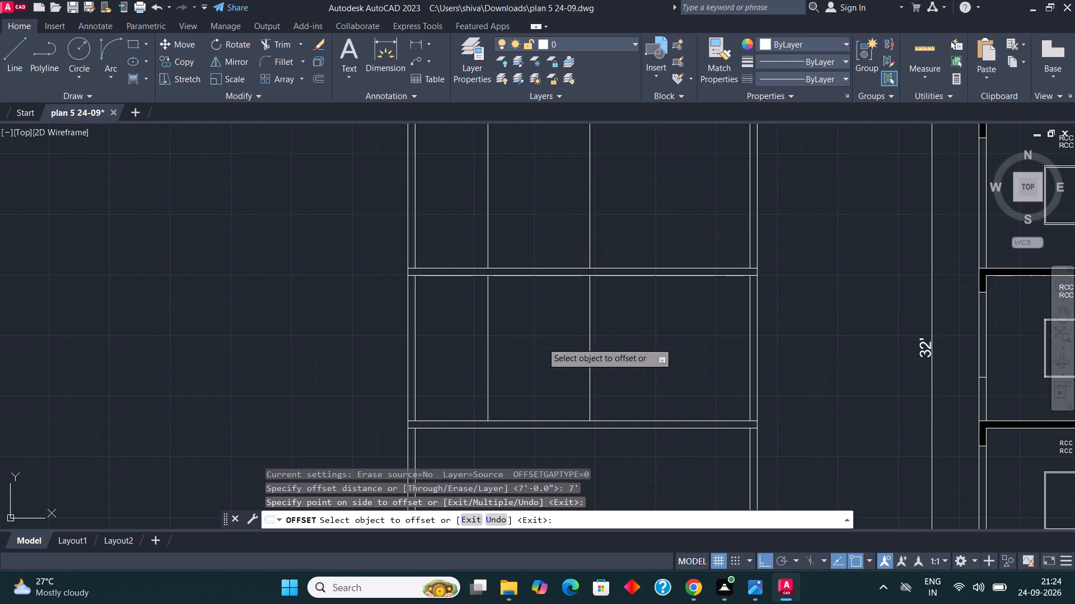
{"action": "scroll", "coordinate": [528, 281], "scroll_direction": "down", "scroll_amount": 2}
{"action": "scroll", "coordinate": [519, 408], "scroll_direction": "up", "scroll_amount": 2}
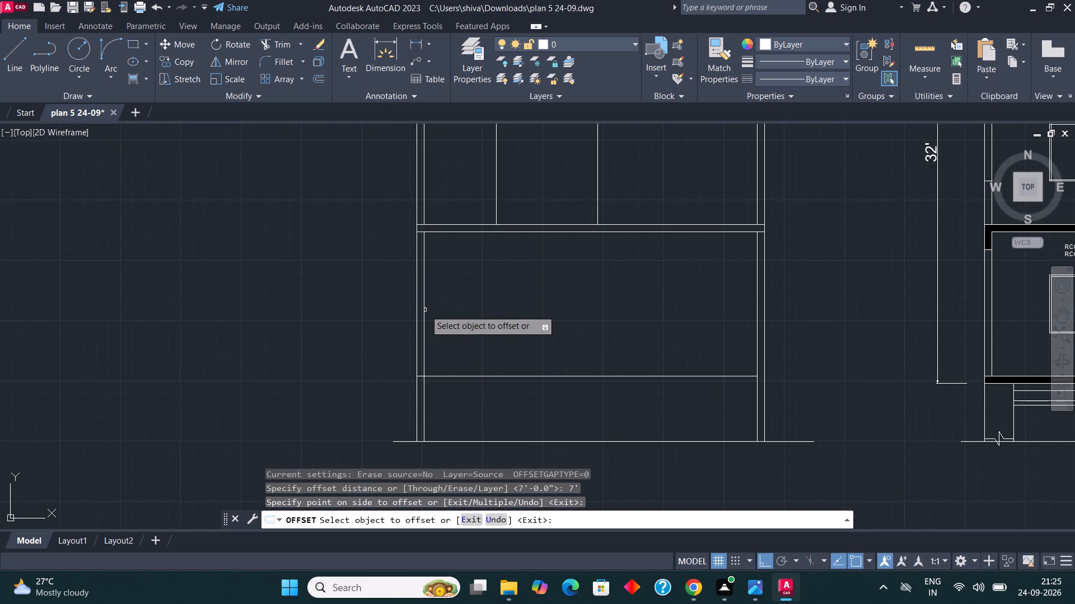
{"action": "left_click", "coordinate": [425, 310]}
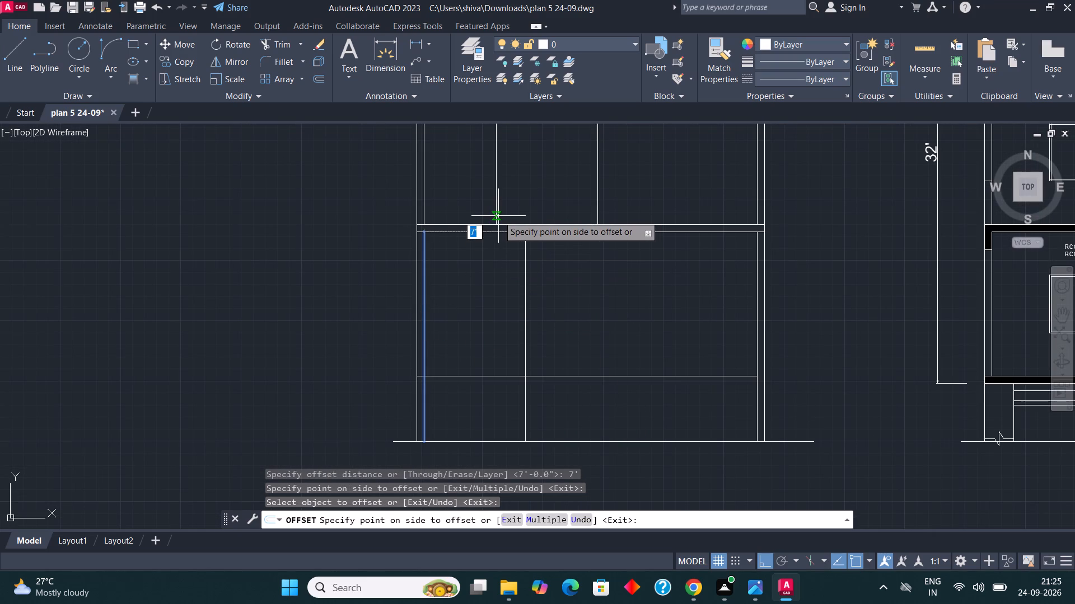
{"action": "left_click", "coordinate": [497, 273]}
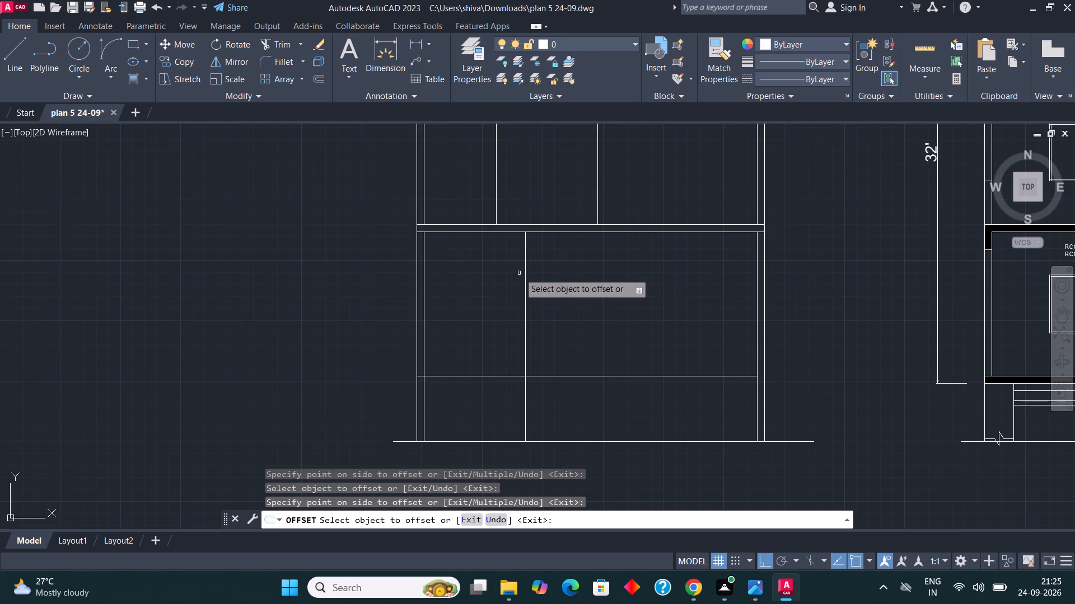
{"action": "key", "text": "Escape"}
{"action": "key", "text": "Escape"}
Move the lowest storey's interior vertical line left to align with the middle storey's first interior line, keeping its top on the slab underside.
{"action": "left_click", "coordinate": [534, 285]}
{"action": "left_click", "coordinate": [496, 284]}
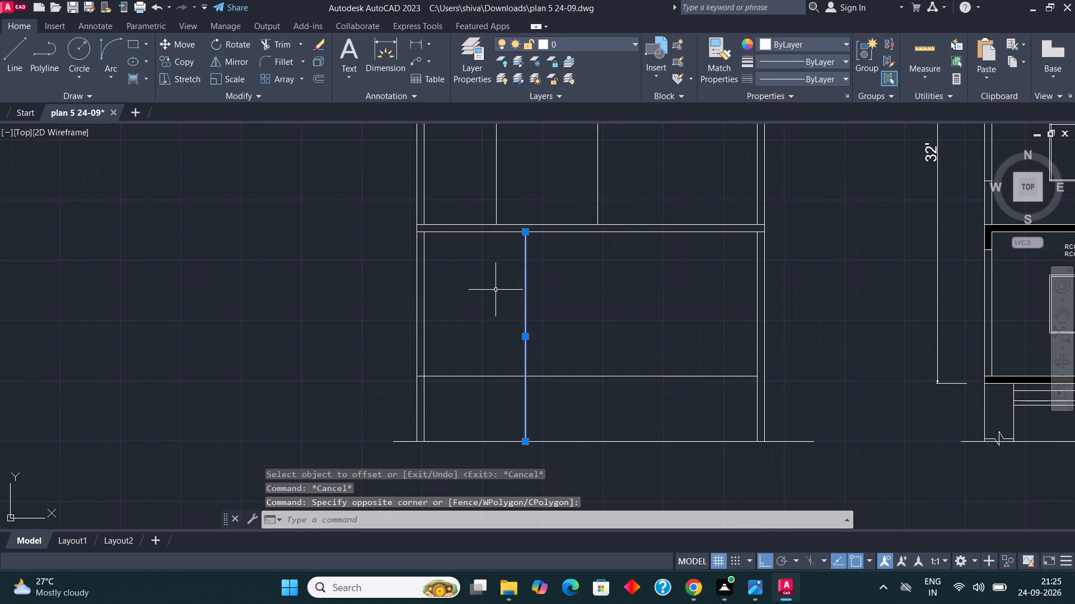
{"action": "key", "text": "m"}
{"action": "key", "text": "Return"}
{"action": "left_click", "coordinate": [525, 229]}
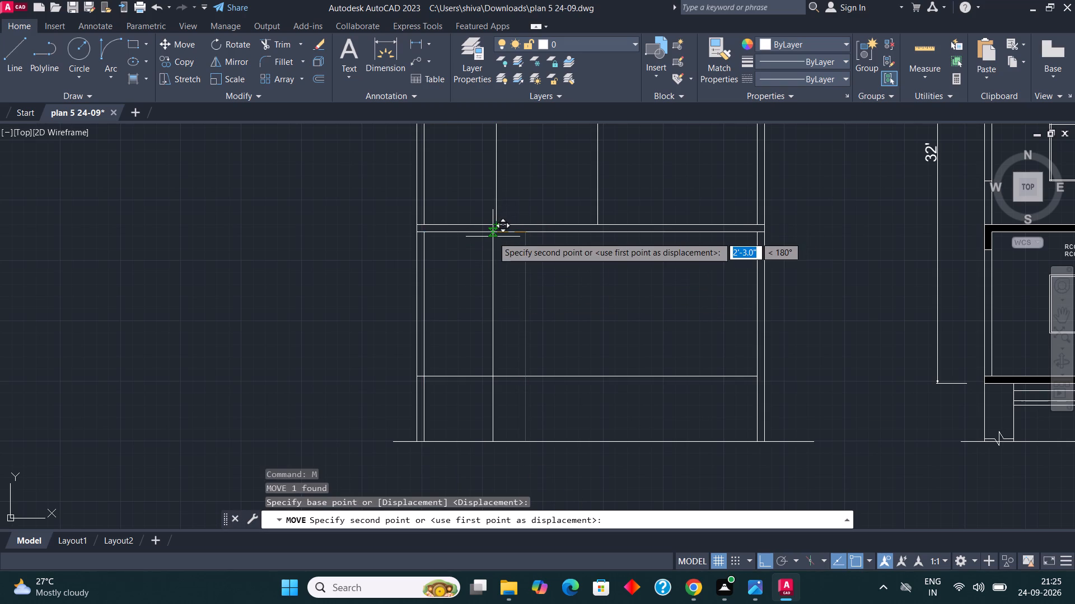
{"action": "scroll", "coordinate": [494, 227], "scroll_direction": "up", "scroll_amount": 3}
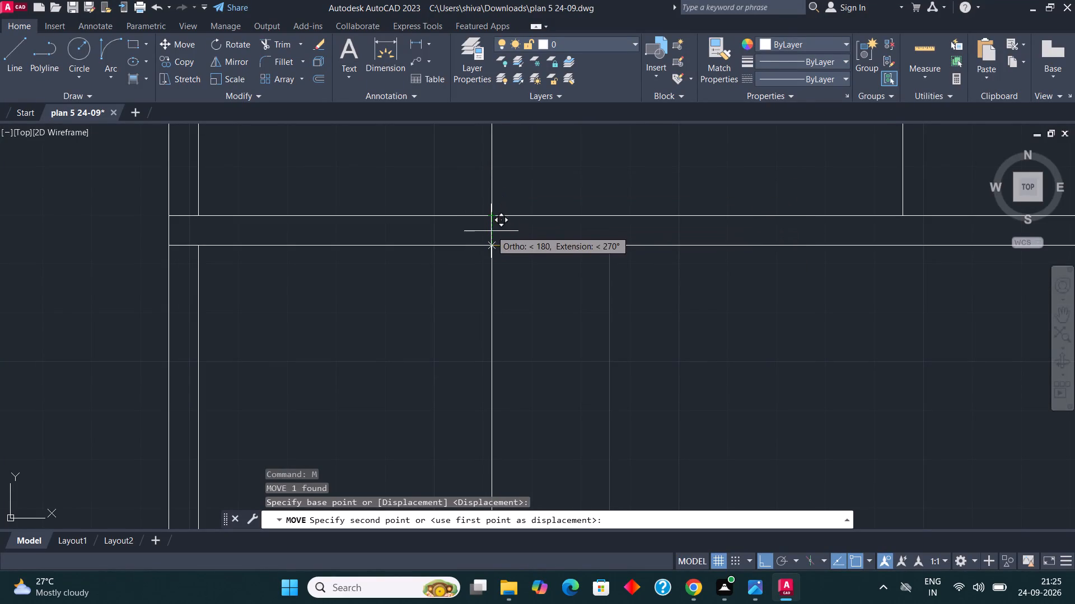
{"action": "left_click", "coordinate": [492, 240]}
Copy the lowest storey's interior vertical line right along the slab underside to align with the middle storey's second interior line.
{"action": "scroll", "coordinate": [480, 234], "scroll_direction": "down", "scroll_amount": 2}
{"action": "left_click", "coordinate": [519, 288]}
{"action": "left_click", "coordinate": [437, 287]}
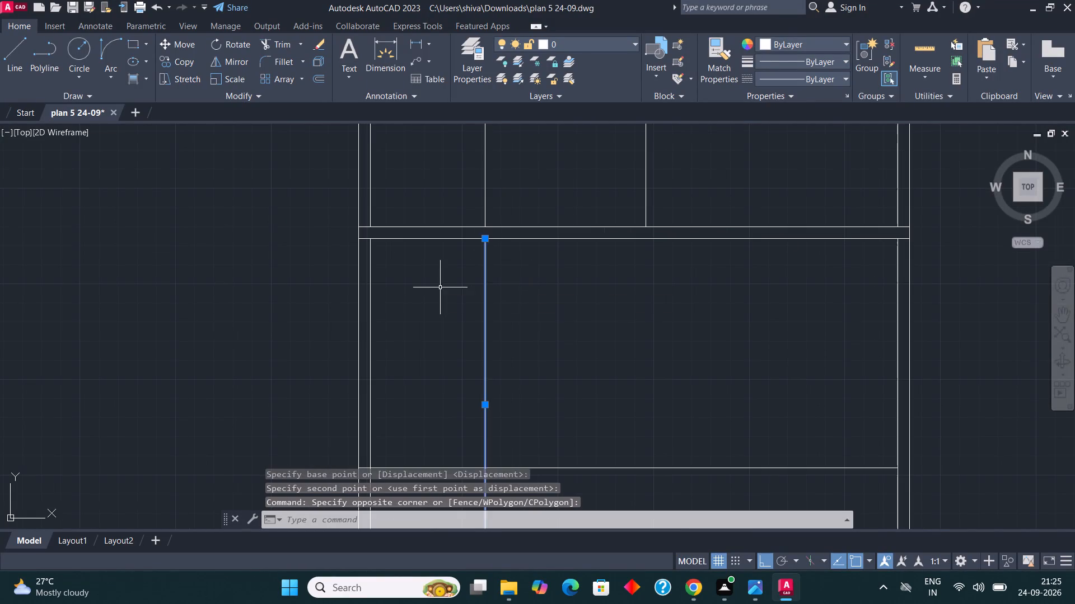
{"action": "scroll", "coordinate": [456, 282], "scroll_direction": "down", "scroll_amount": 2}
{"action": "left_click", "coordinate": [183, 56]}
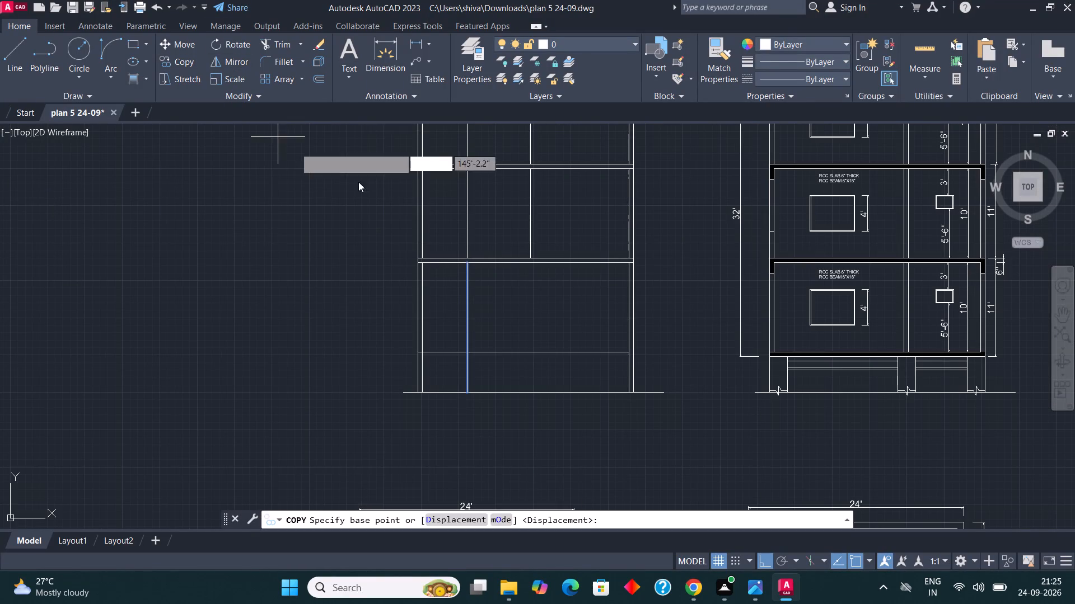
{"action": "scroll", "coordinate": [396, 240], "scroll_direction": "up", "scroll_amount": 2}
{"action": "scroll", "coordinate": [550, 299], "scroll_direction": "up", "scroll_amount": 1}
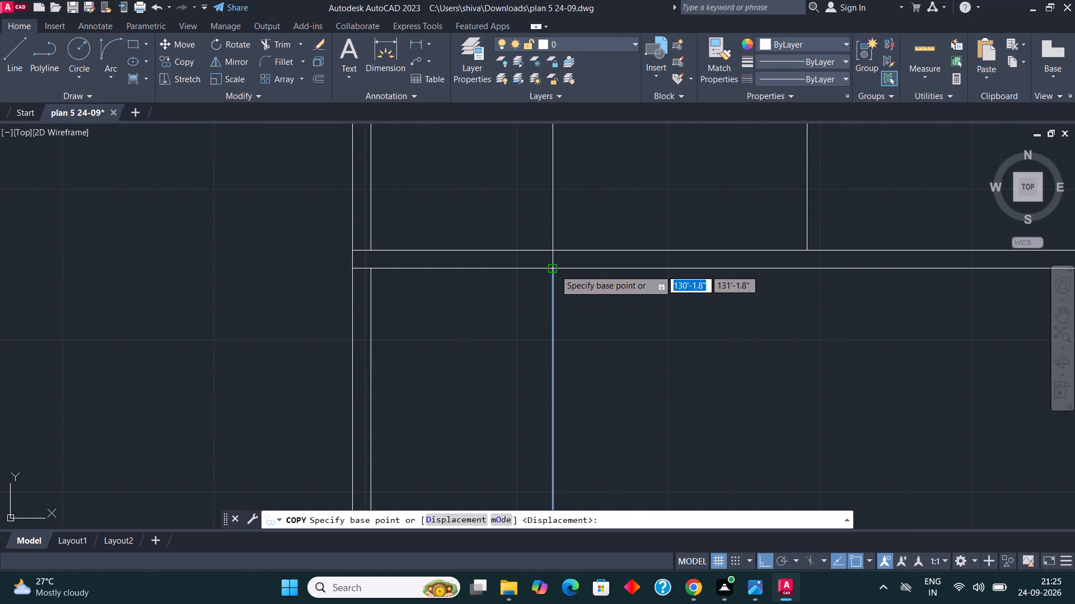
{"action": "left_click", "coordinate": [555, 270]}
{"action": "scroll", "coordinate": [420, 261], "scroll_direction": "down", "scroll_amount": 2}
{"action": "scroll", "coordinate": [592, 276], "scroll_direction": "up", "scroll_amount": 1}
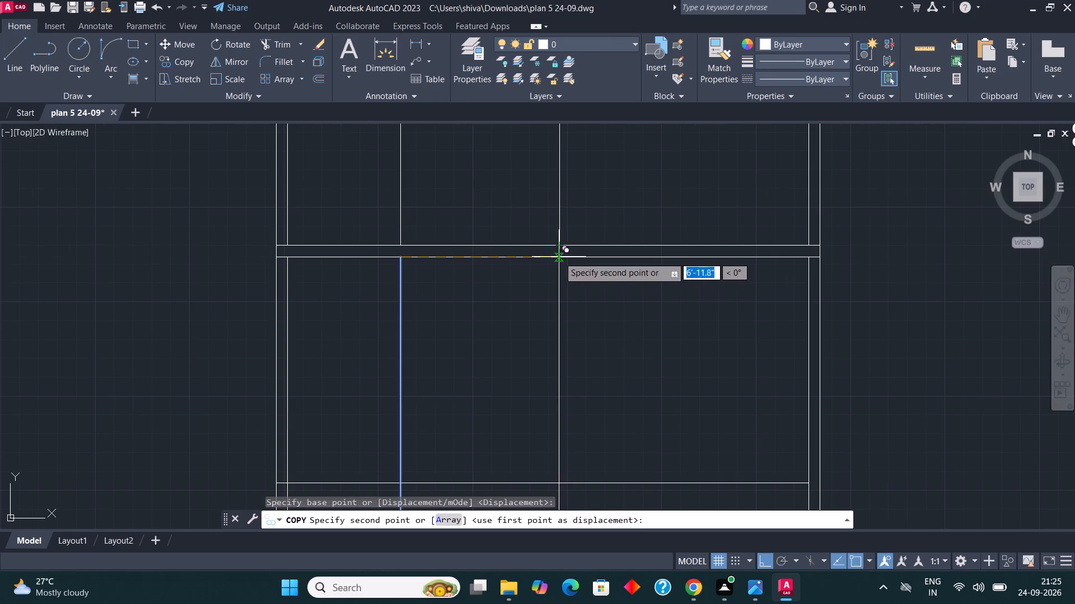
{"action": "scroll", "coordinate": [555, 254], "scroll_direction": "up", "scroll_amount": 3}
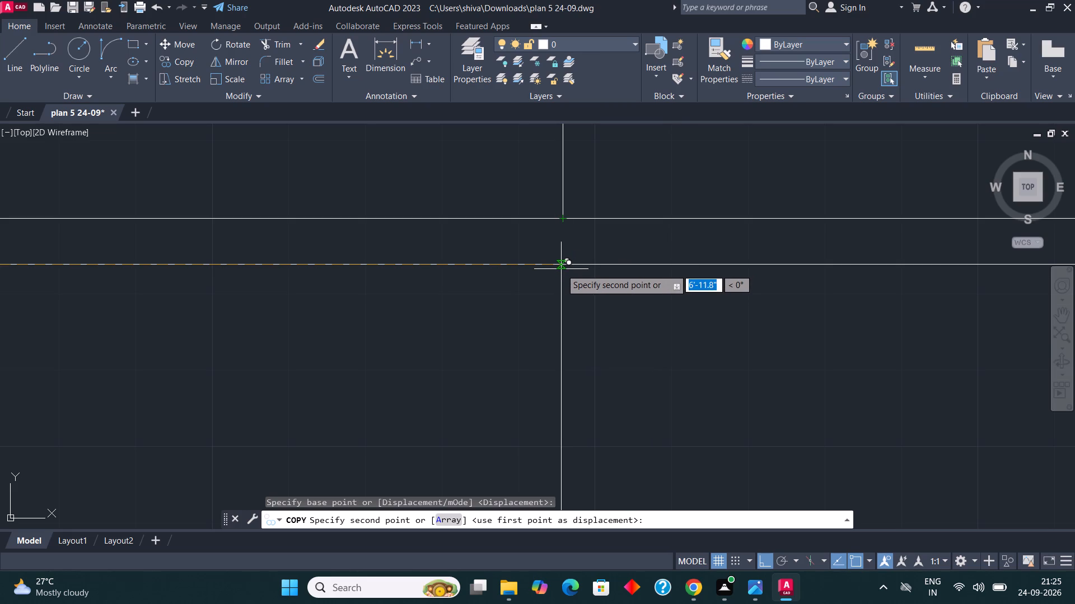
{"action": "scroll", "coordinate": [562, 267], "scroll_direction": "up", "scroll_amount": 2}
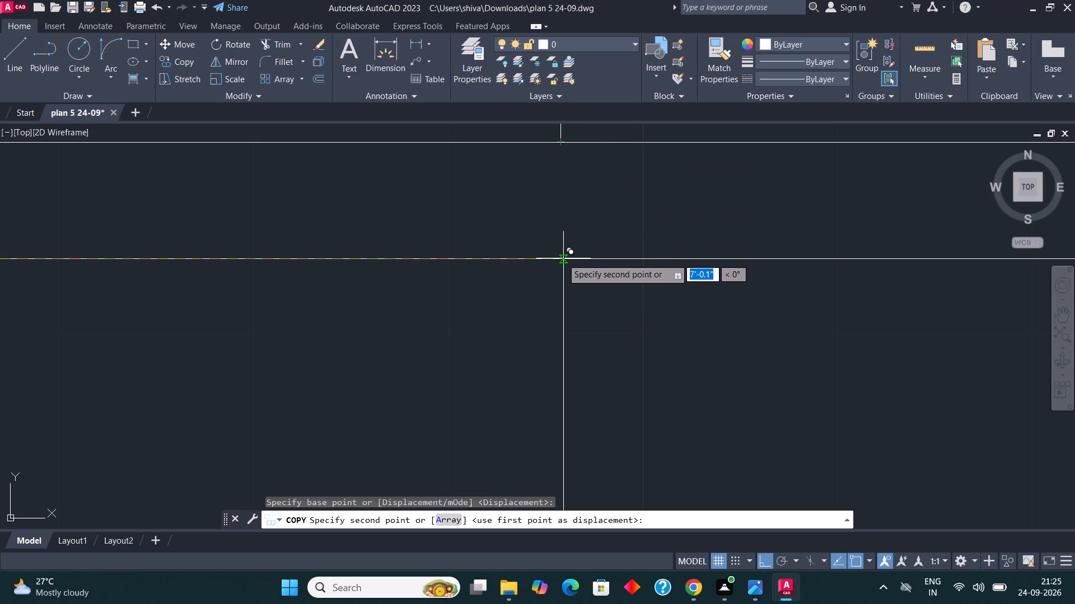
{"action": "scroll", "coordinate": [568, 206], "scroll_direction": "down", "scroll_amount": 1}
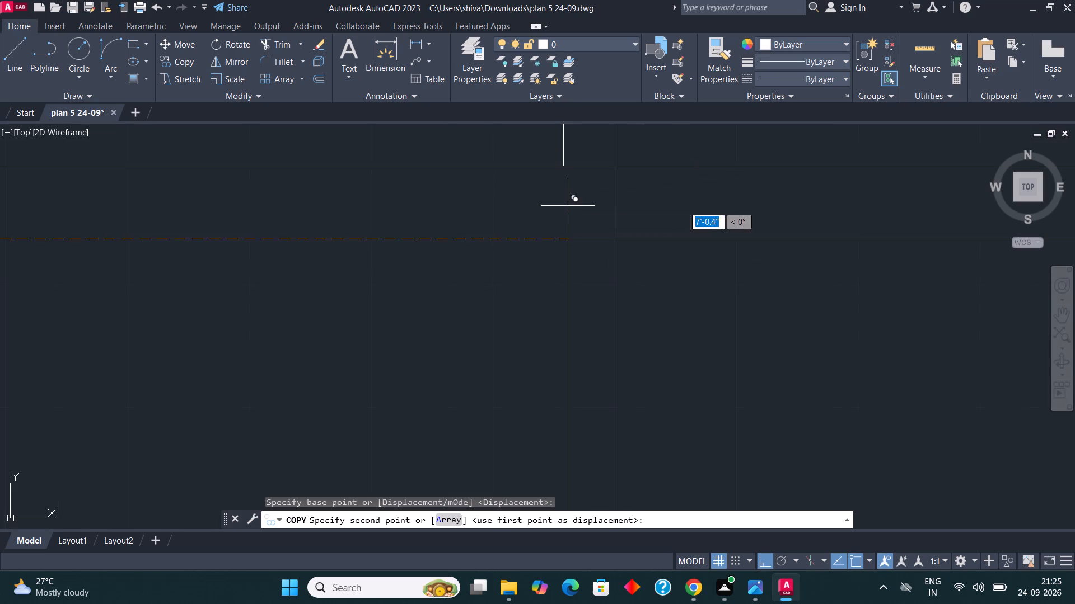
{"action": "left_click", "coordinate": [564, 248]}
{"action": "scroll", "coordinate": [590, 169], "scroll_direction": "down", "scroll_amount": 3}
{"action": "scroll", "coordinate": [553, 232], "scroll_direction": "down", "scroll_amount": 2}
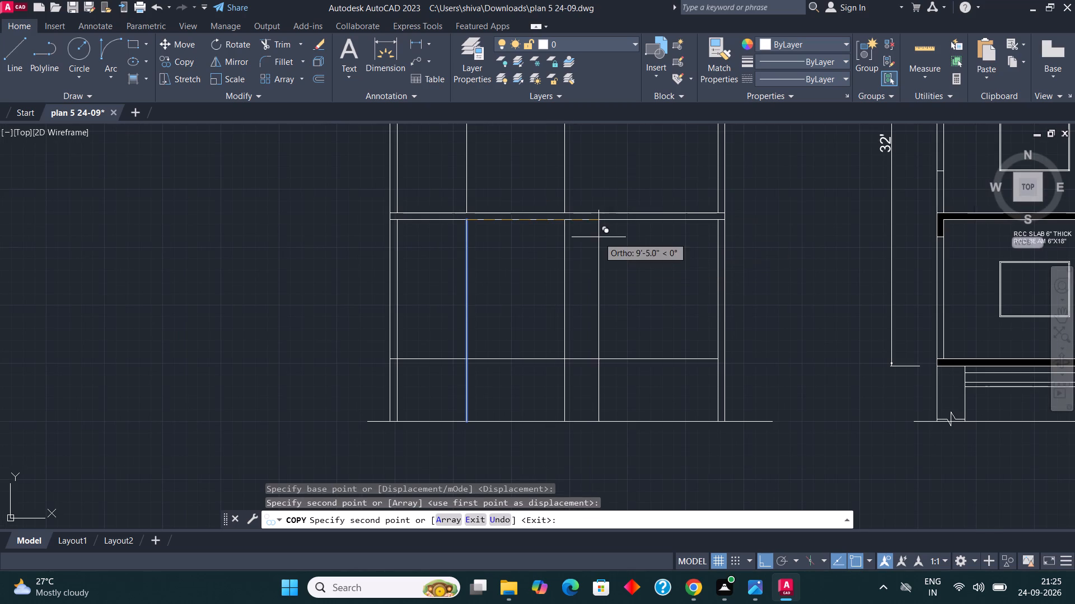
{"action": "key", "text": "Escape"}
{"action": "key", "text": "Escape"}
{"action": "key", "text": "Escape"}
{"action": "scroll", "coordinate": [549, 339], "scroll_direction": "down", "scroll_amount": 1}
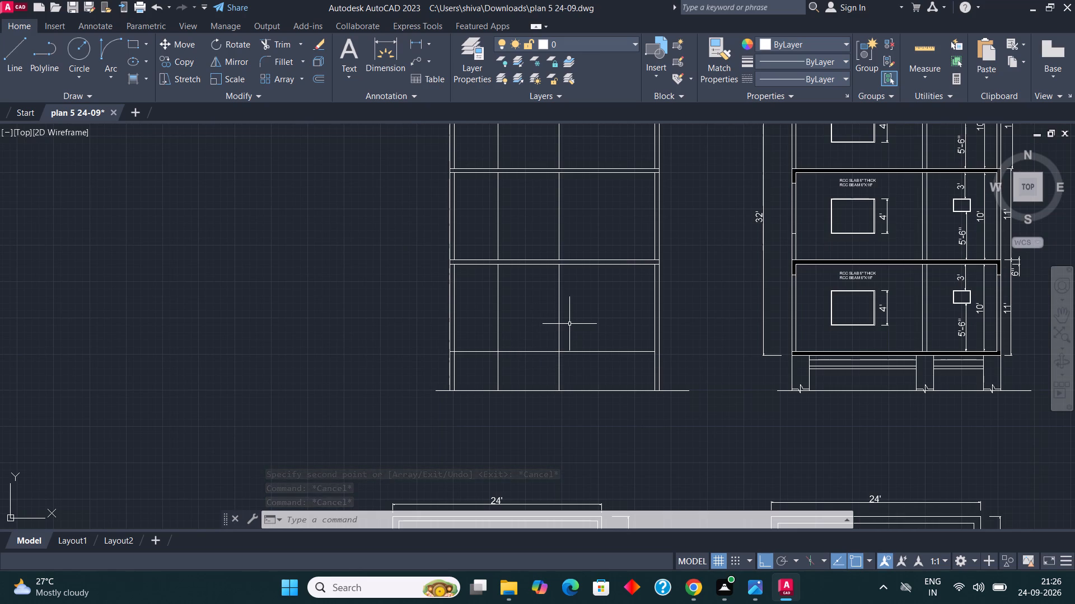
{"action": "key", "text": "Escape"}
{"action": "key", "text": "Escape"}
Trim the parts of the lowest storey's two interior vertical lines that extend below the floor line.
{"action": "key", "text": "t"}
{"action": "key", "text": "r"}
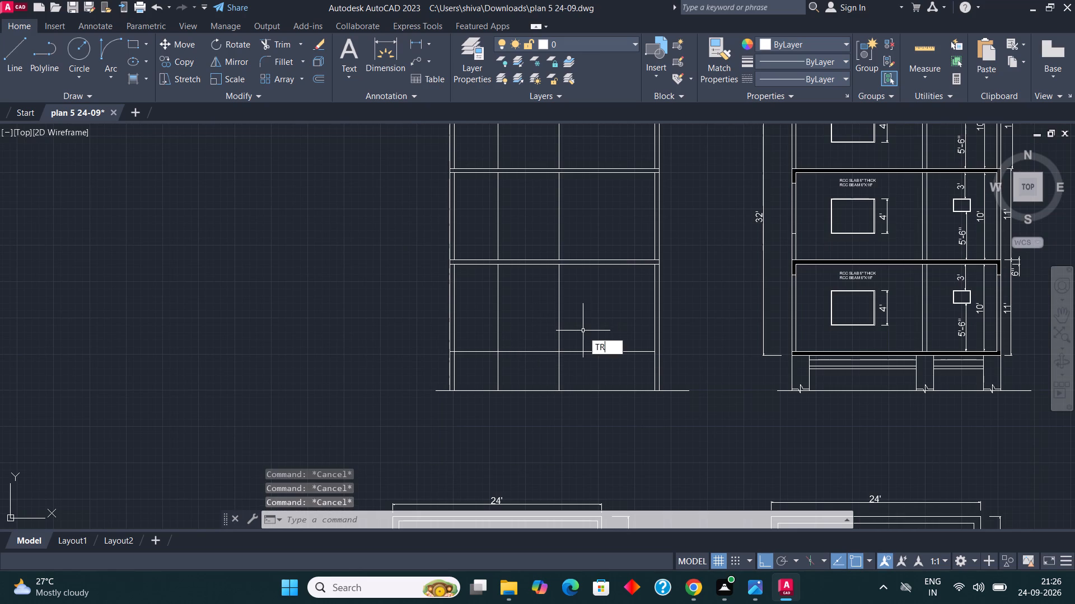
{"action": "key", "text": "Return"}
{"action": "left_click", "coordinate": [568, 377]}
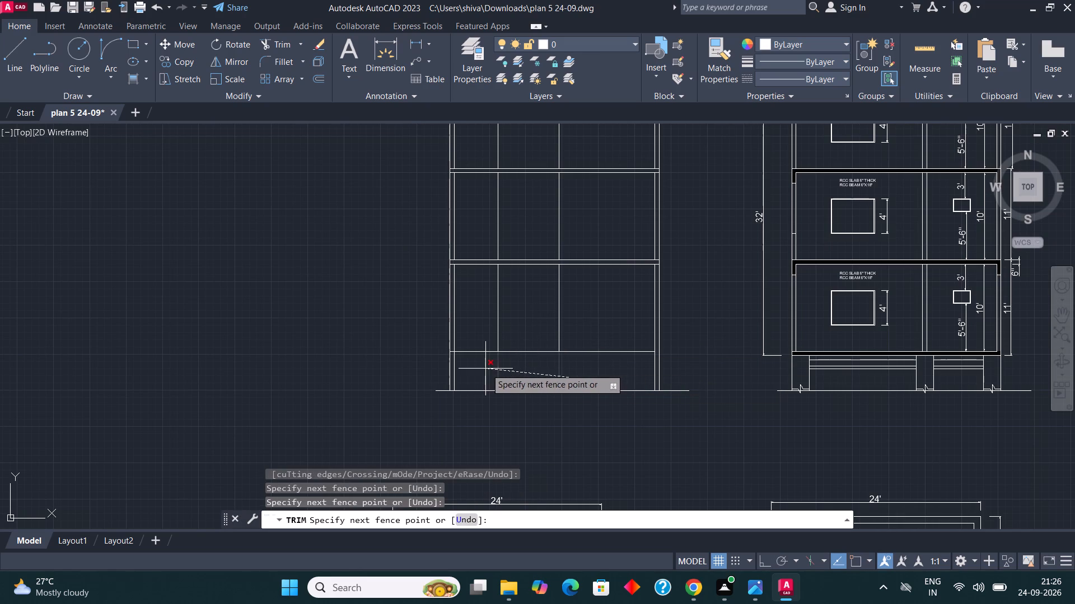
{"action": "left_click", "coordinate": [487, 369]}
{"action": "scroll", "coordinate": [575, 437], "scroll_direction": "down", "scroll_amount": 1}
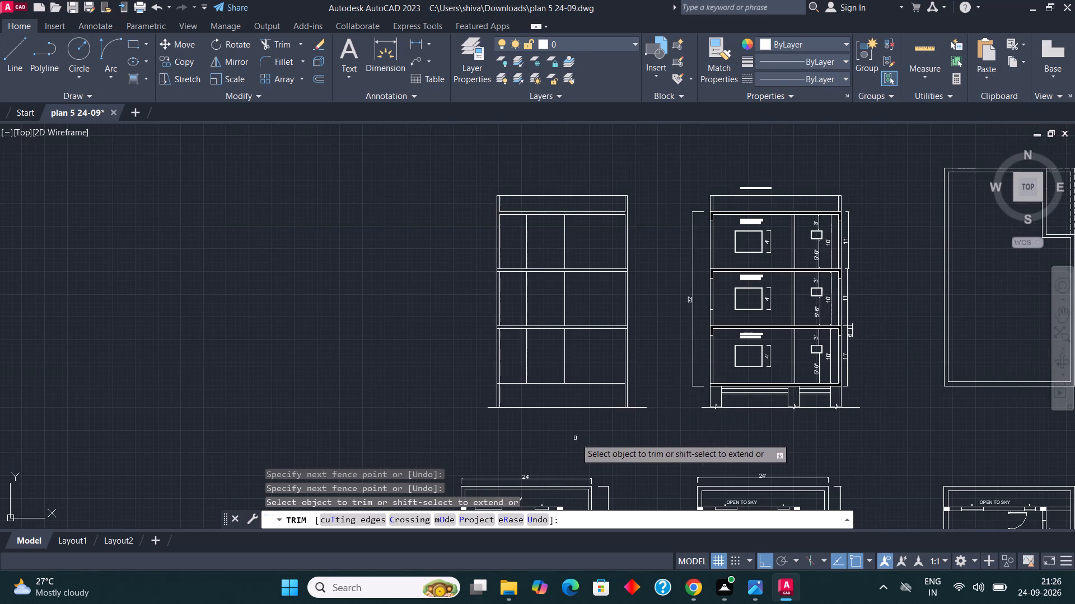
{"action": "scroll", "coordinate": [610, 375], "scroll_direction": "up", "scroll_amount": 1}
{"action": "key", "text": "Escape"}
{"action": "key", "text": "Escape"}
{"action": "key", "text": "Escape"}
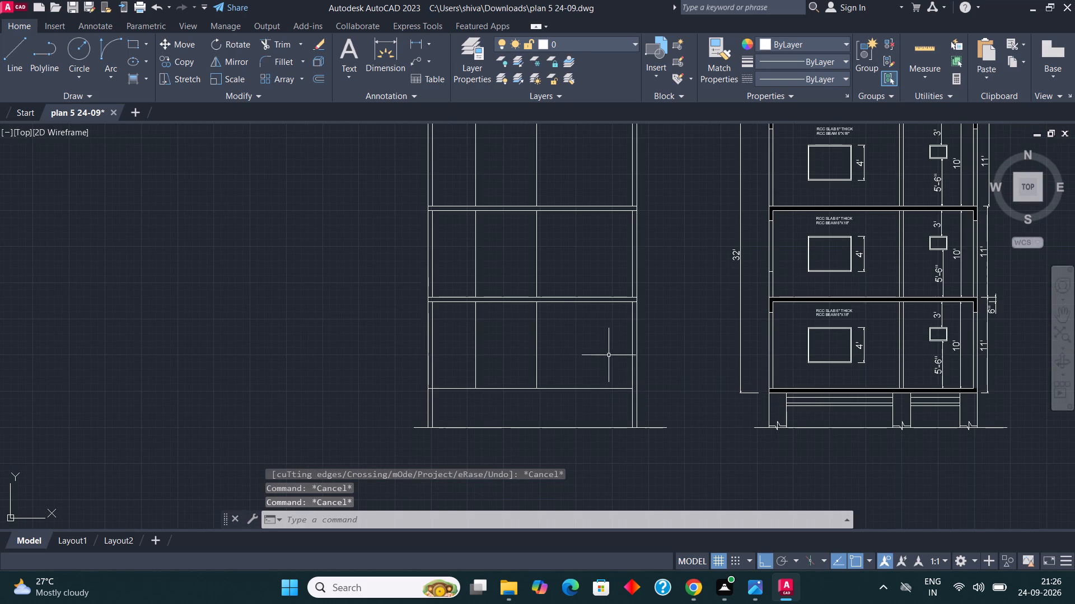
Draw a 5' wide by 7' high rectangle standing on the lowest storey's floor line, starting near the right wall.
{"action": "scroll", "coordinate": [607, 356], "scroll_direction": "up", "scroll_amount": 2}
{"action": "scroll", "coordinate": [526, 372], "scroll_direction": "down", "scroll_amount": 1}
{"action": "key", "text": "Escape"}
{"action": "key", "text": "Escape"}
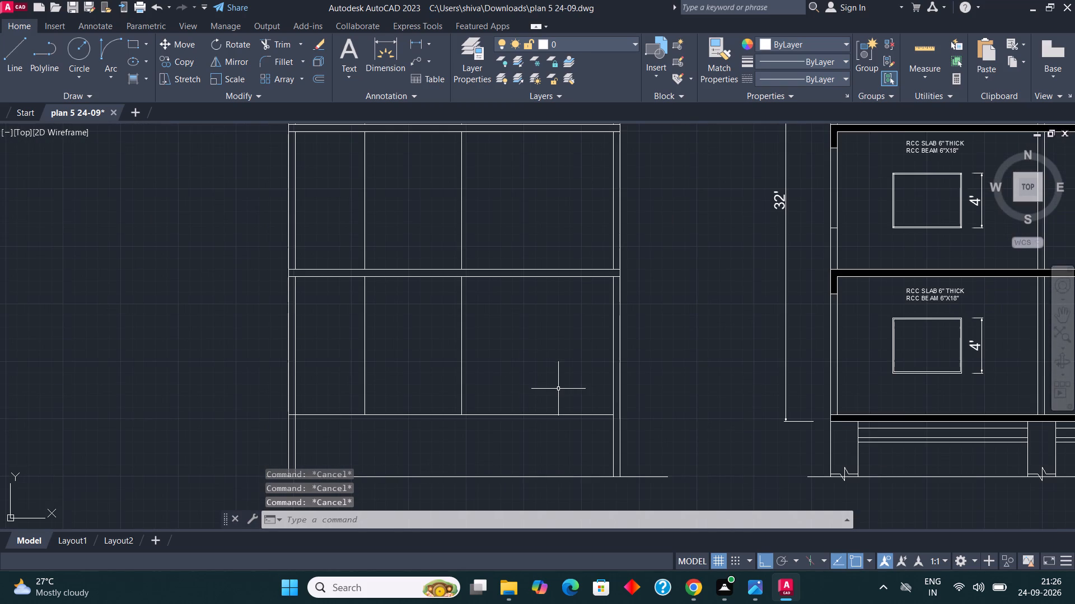
{"action": "type", "text": "REC"}
{"action": "key", "text": "Return"}
{"action": "left_click", "coordinate": [573, 415]}
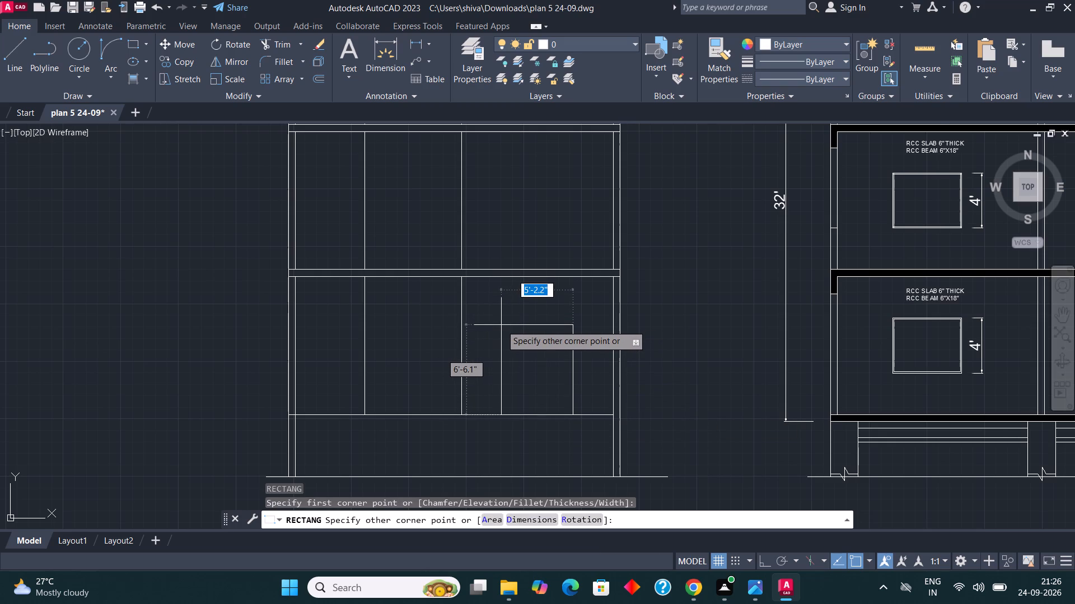
{"action": "scroll", "coordinate": [501, 325], "scroll_direction": "up", "scroll_amount": 1}
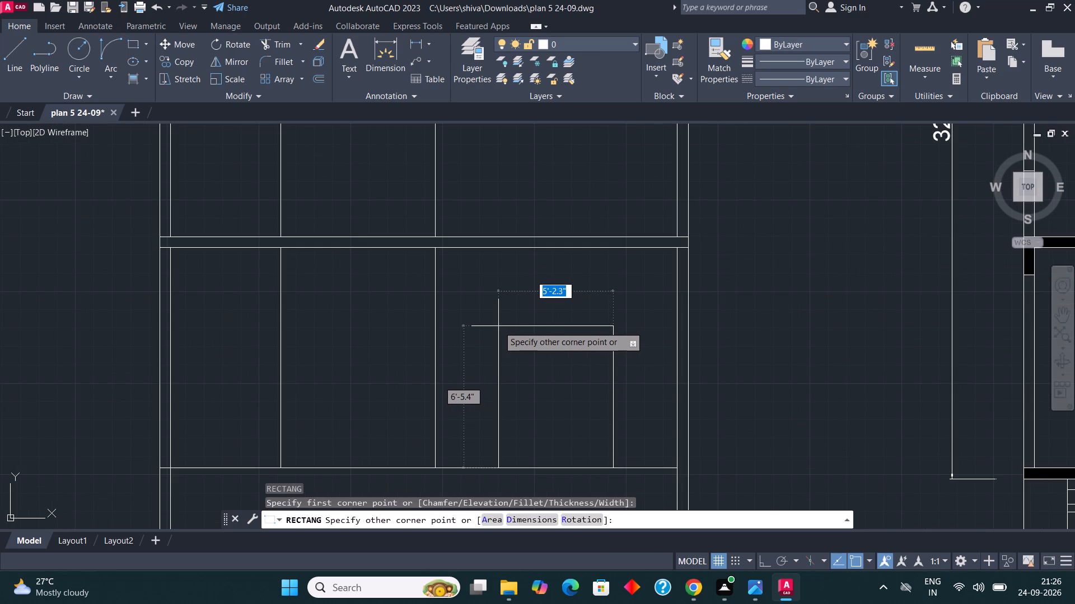
{"action": "key", "text": "BackSpace"}
{"action": "key", "text": "5"}
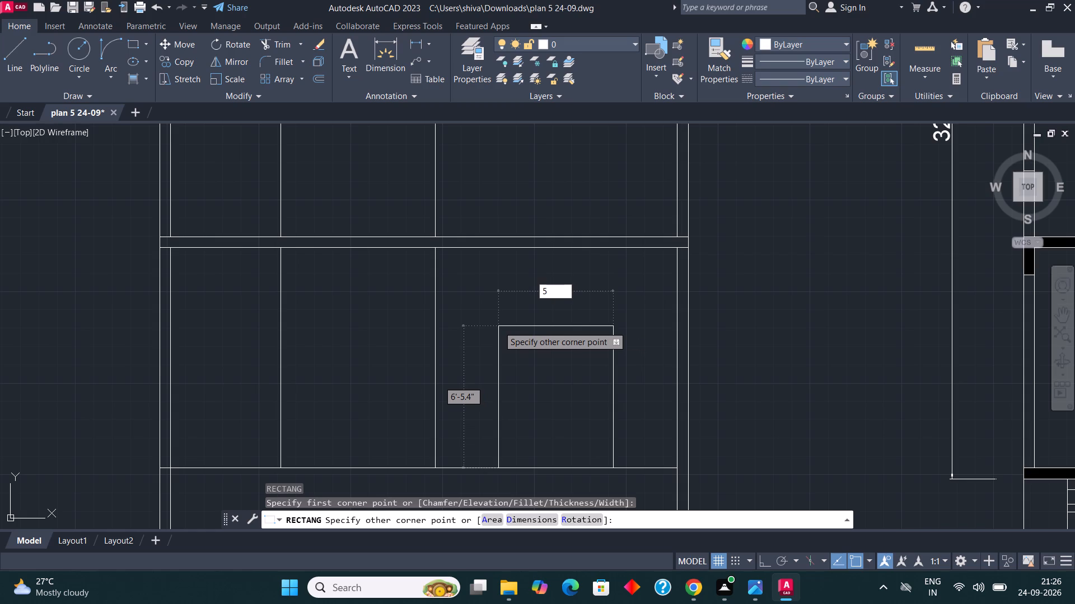
{"action": "key", "text": "apostrophe"}
{"action": "key", "text": "comma"}
{"action": "type", "text": "7'"}
{"action": "key", "text": "Return"}
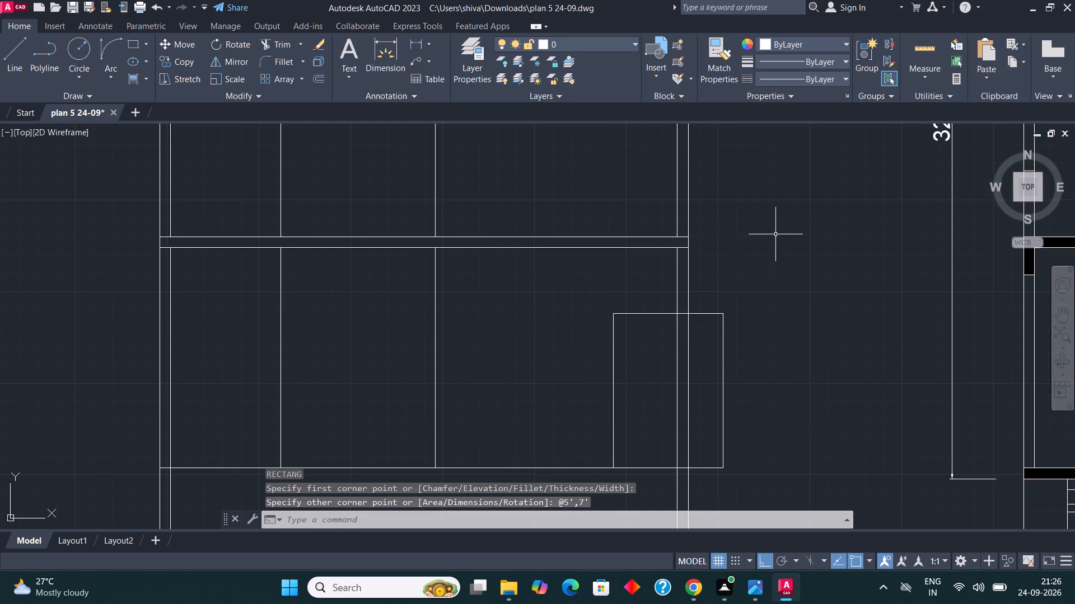
Move the 5' by 7' rectangle left along the floor line so it sits inside the lowest storey's right-hand bay.
{"action": "left_click", "coordinate": [629, 370]}
{"action": "left_click", "coordinate": [593, 353]}
{"action": "scroll", "coordinate": [560, 261], "scroll_direction": "down", "scroll_amount": 1}
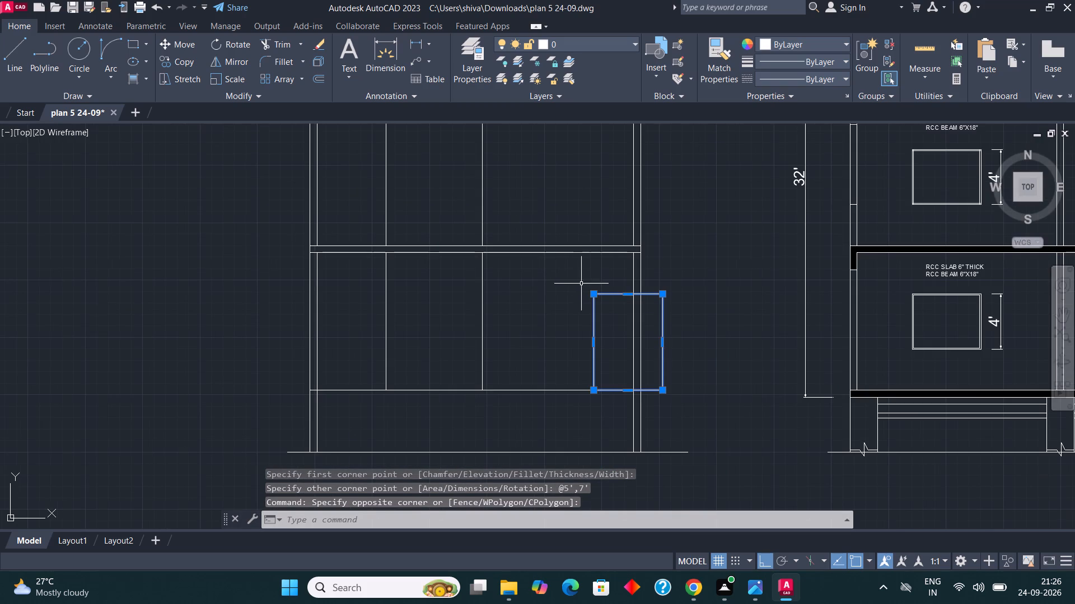
{"action": "key", "text": "m"}
{"action": "key", "text": "Return"}
{"action": "scroll", "coordinate": [582, 416], "scroll_direction": "up", "scroll_amount": 1}
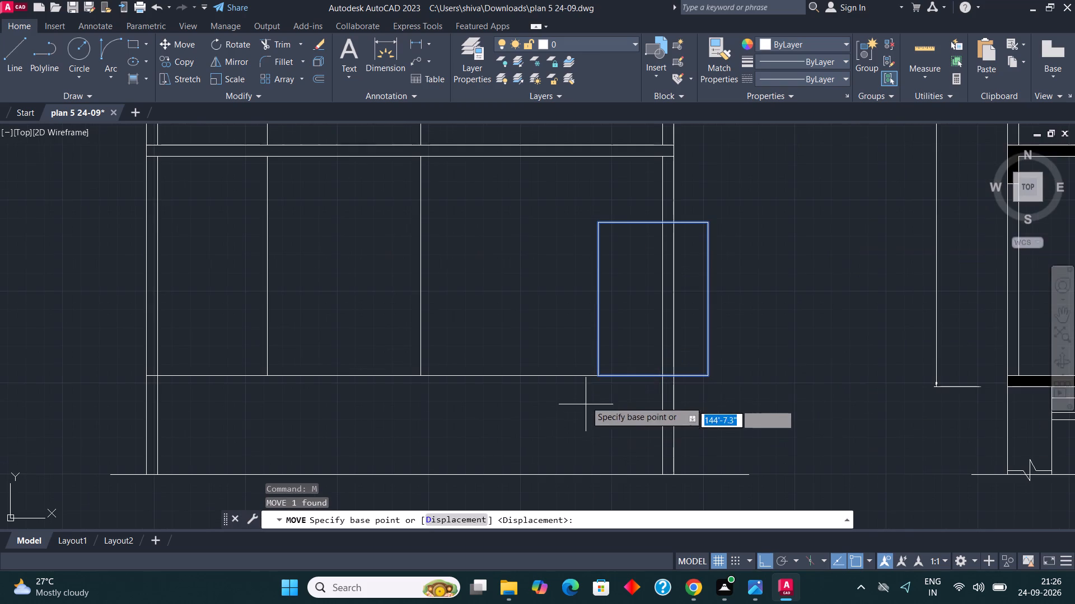
{"action": "left_click", "coordinate": [604, 372]}
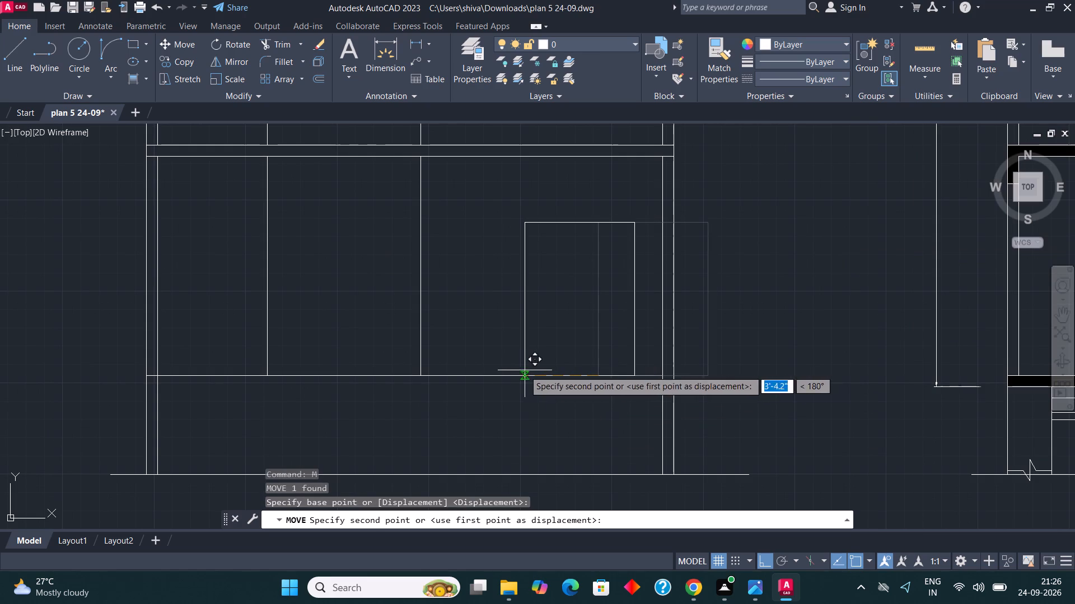
{"action": "left_click", "coordinate": [496, 373]}
{"action": "key", "text": "Escape"}
{"action": "key", "text": "Escape"}
{"action": "key", "text": "Escape"}
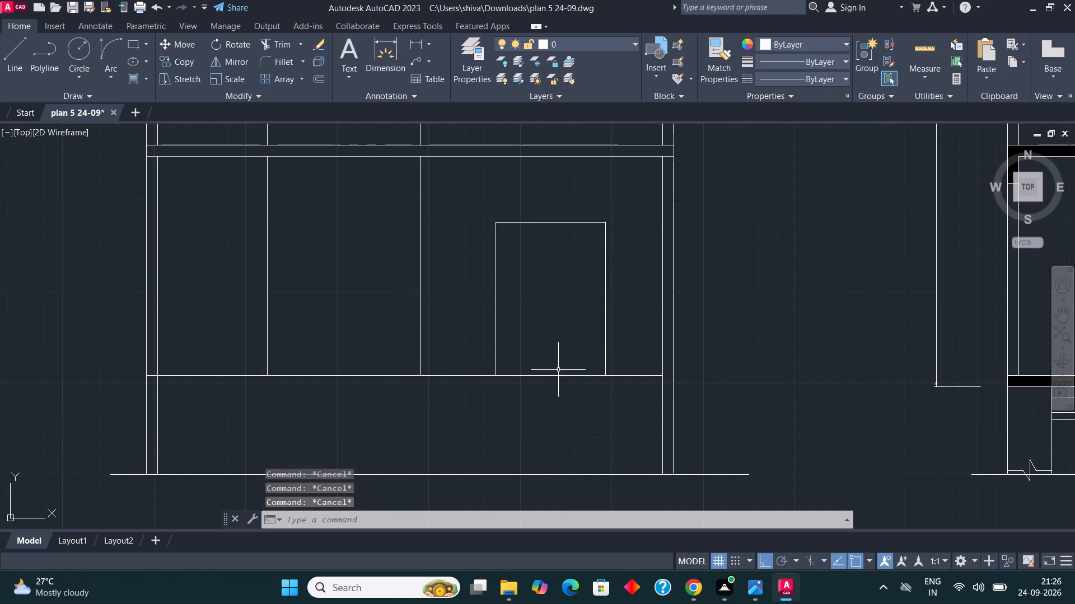
{"action": "key", "text": "Escape"}
{"action": "key", "text": "Escape"}
Draw a vertical line about 8'-1.5" long from the midpoint of the rectangle's top edge down past the floor line.
{"action": "key", "text": "l"}
{"action": "key", "text": "Return"}
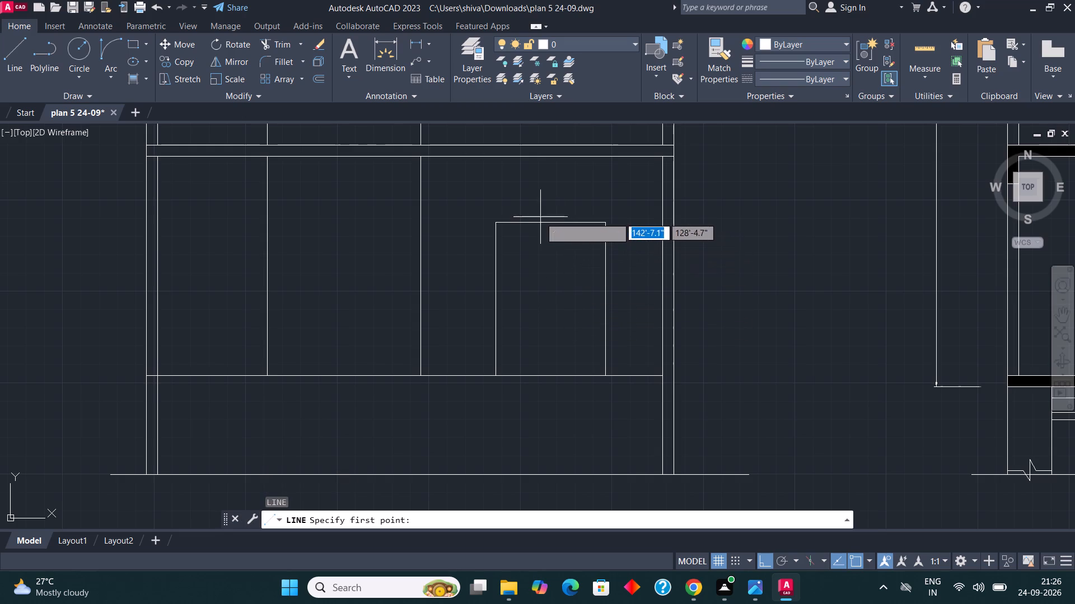
{"action": "left_click", "coordinate": [546, 219]}
{"action": "scroll", "coordinate": [543, 401], "scroll_direction": "up", "scroll_amount": 1}
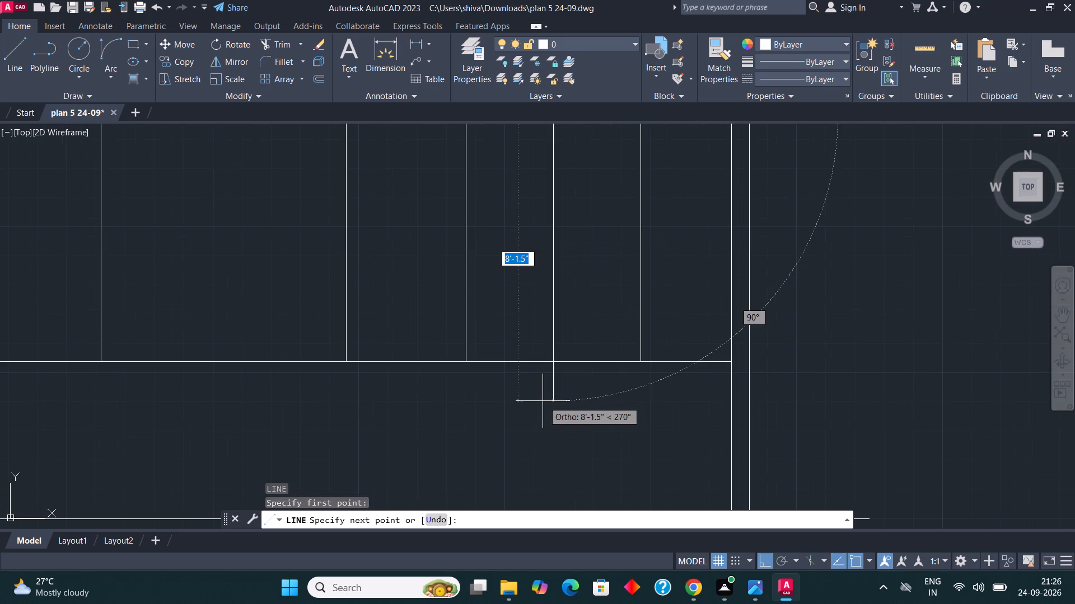
{"action": "left_click", "coordinate": [543, 399]}
{"action": "key", "text": "Escape"}
Trim the part of the rectangle's vertical centre line that extends below the floor line.
{"action": "key", "text": "t"}
{"action": "key", "text": "r"}
{"action": "key", "text": "Return"}
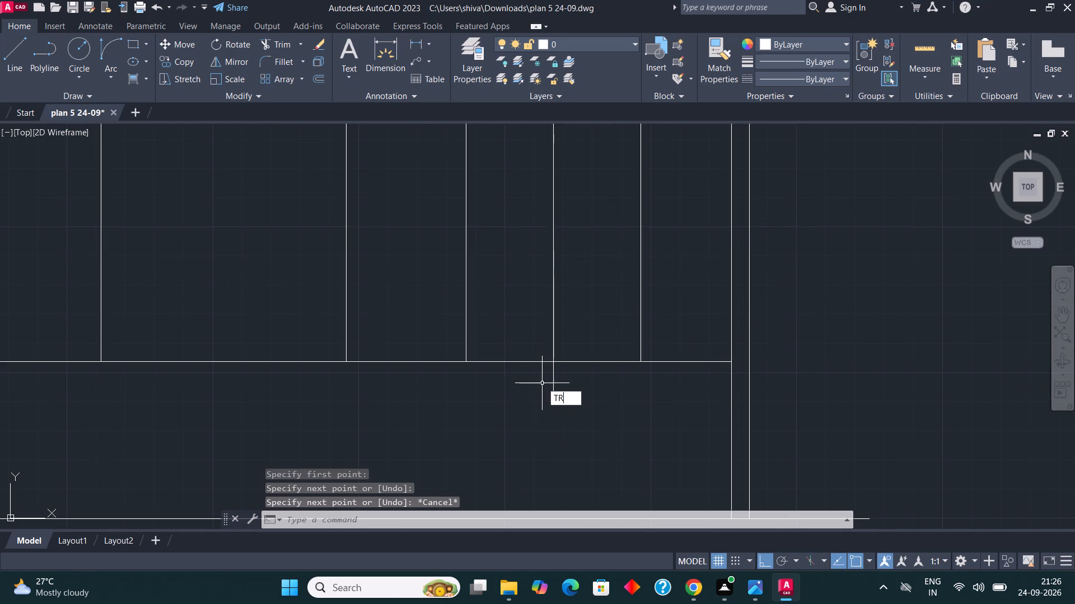
{"action": "left_click", "coordinate": [552, 377]}
{"action": "key", "text": "Escape"}
{"action": "key", "text": "Escape"}
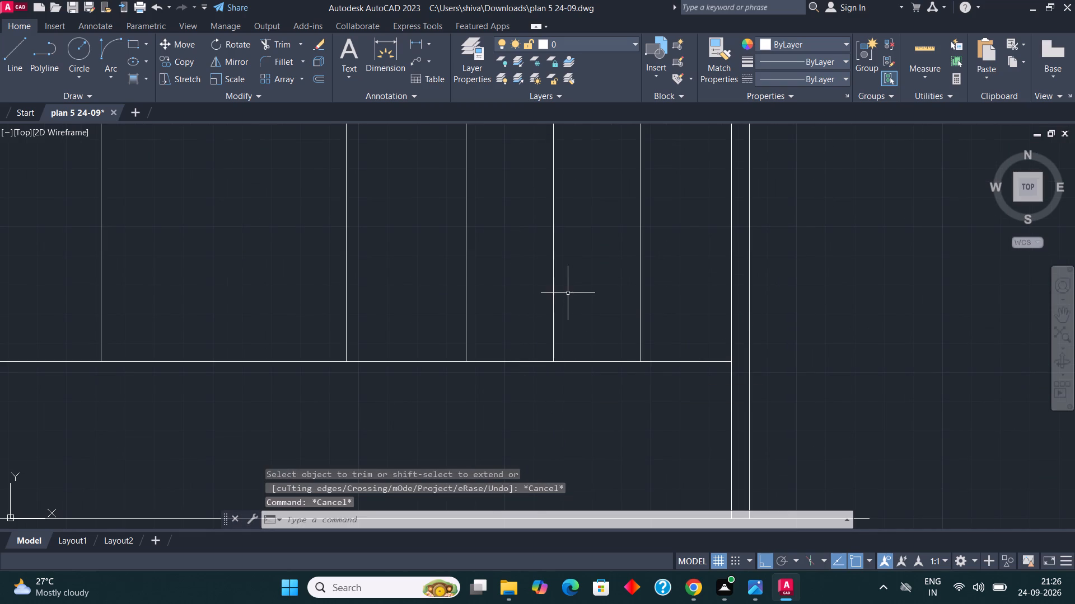
Offset the door's vertical centre line by 2" to each side.
{"action": "left_click", "coordinate": [568, 293]}
{"action": "left_click", "coordinate": [554, 283]}
{"action": "left_click", "coordinate": [553, 281]}
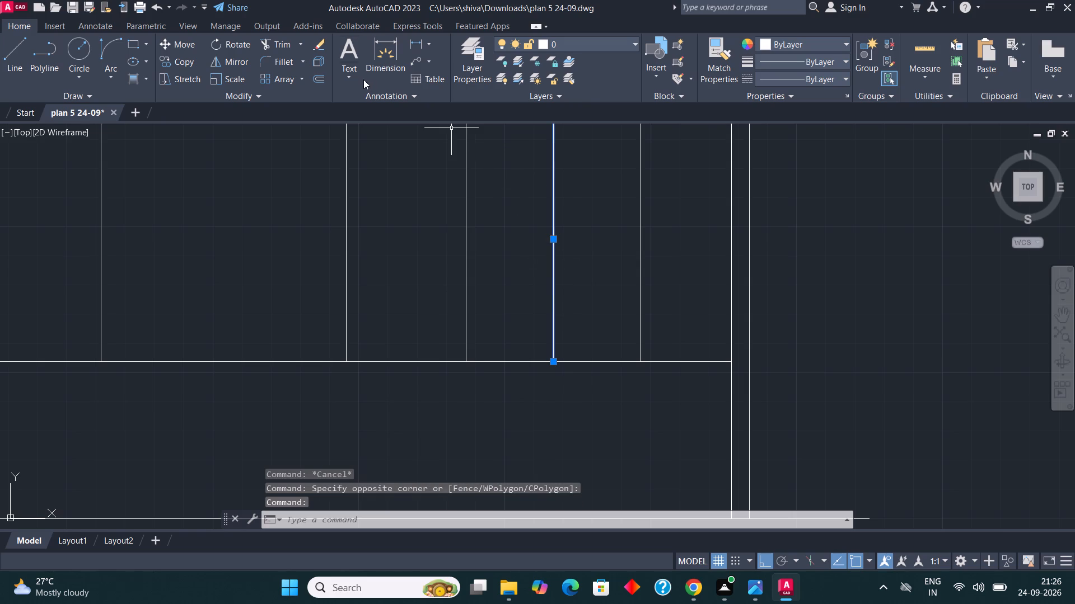
{"action": "left_click", "coordinate": [319, 77]}
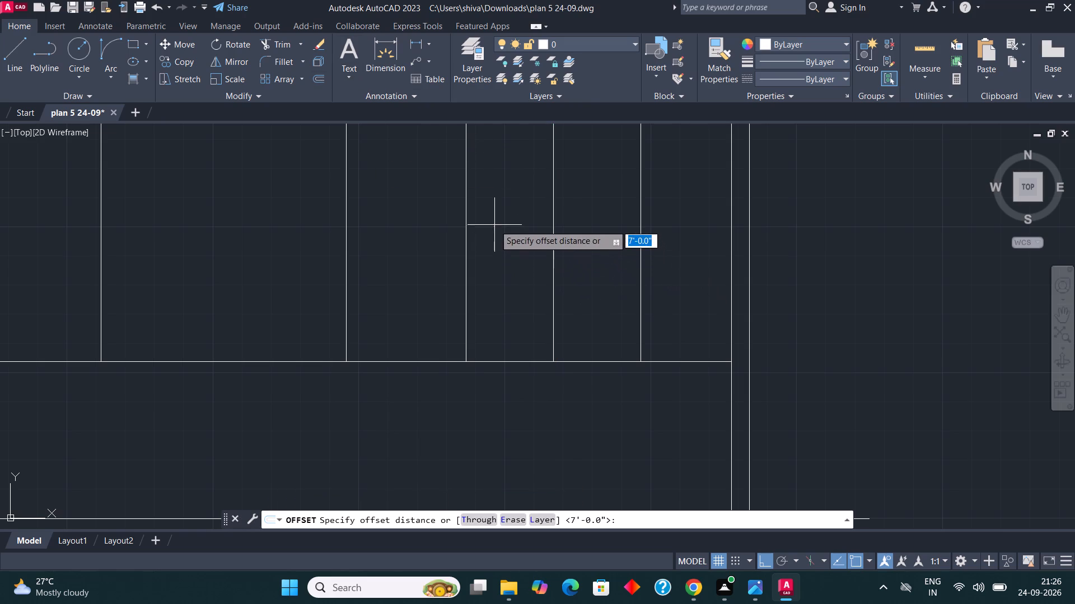
{"action": "type", "text": "2\""}
{"action": "key", "text": "Return"}
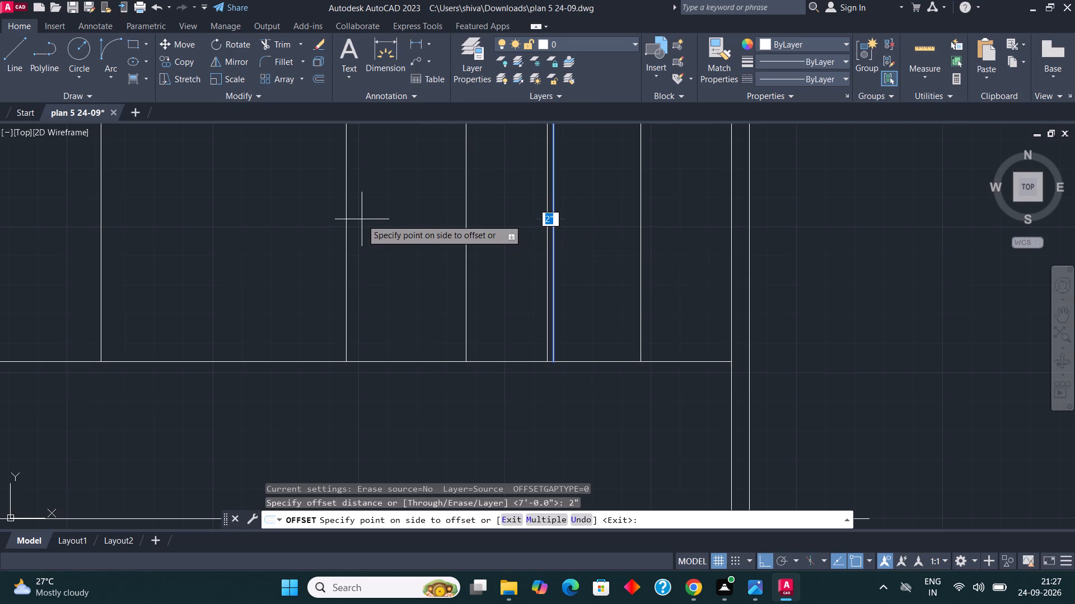
{"action": "left_click", "coordinate": [492, 251]}
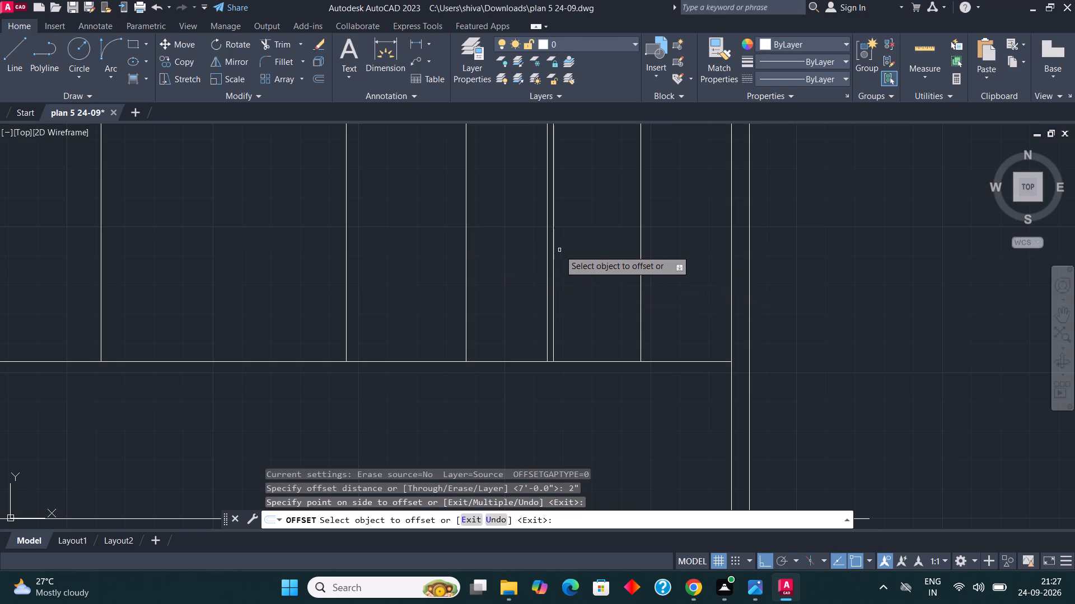
{"action": "left_click", "coordinate": [554, 257]}
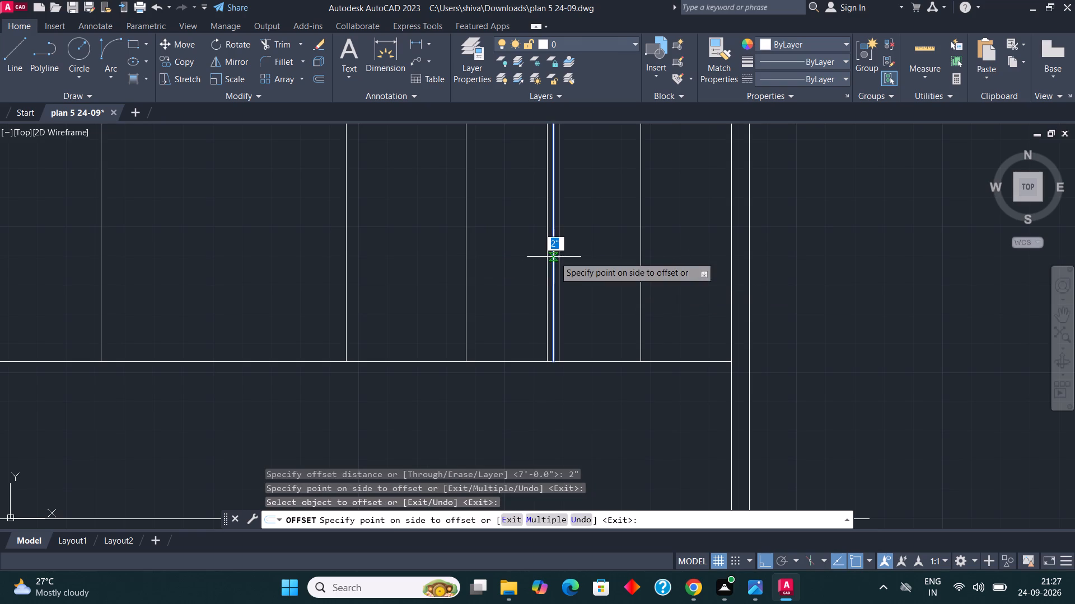
{"action": "left_click", "coordinate": [578, 257]}
{"action": "scroll", "coordinate": [559, 259], "scroll_direction": "up", "scroll_amount": 3}
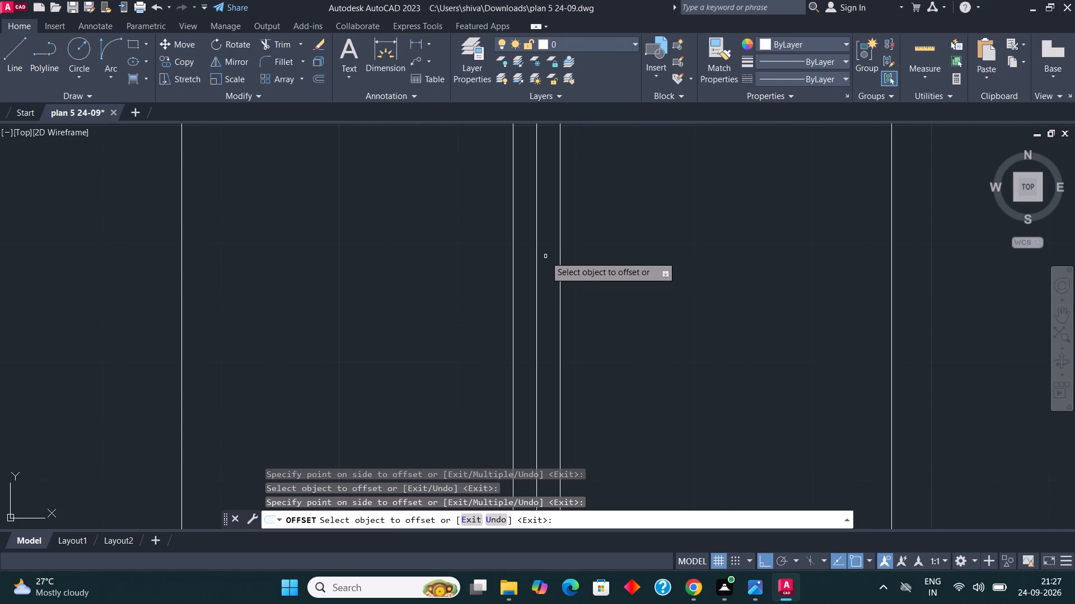
{"action": "scroll", "coordinate": [549, 254], "scroll_direction": "down", "scroll_amount": 1}
{"action": "key", "text": "Escape"}
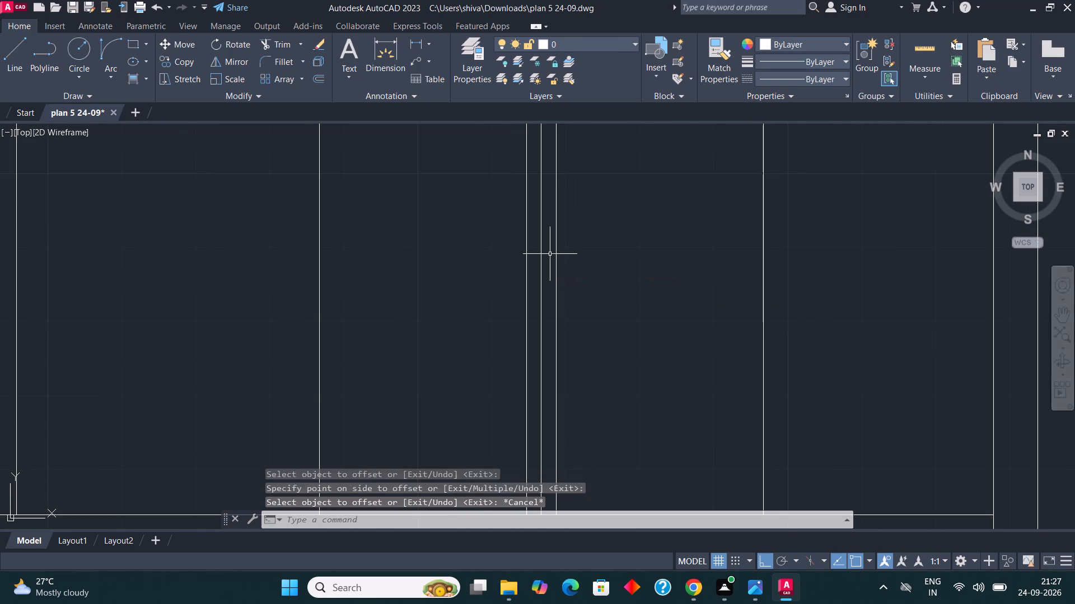
{"action": "key", "text": "Escape"}
Delete the door's original centre line between the two offset lines.
{"action": "left_click", "coordinate": [550, 258]}
{"action": "left_click", "coordinate": [539, 249]}
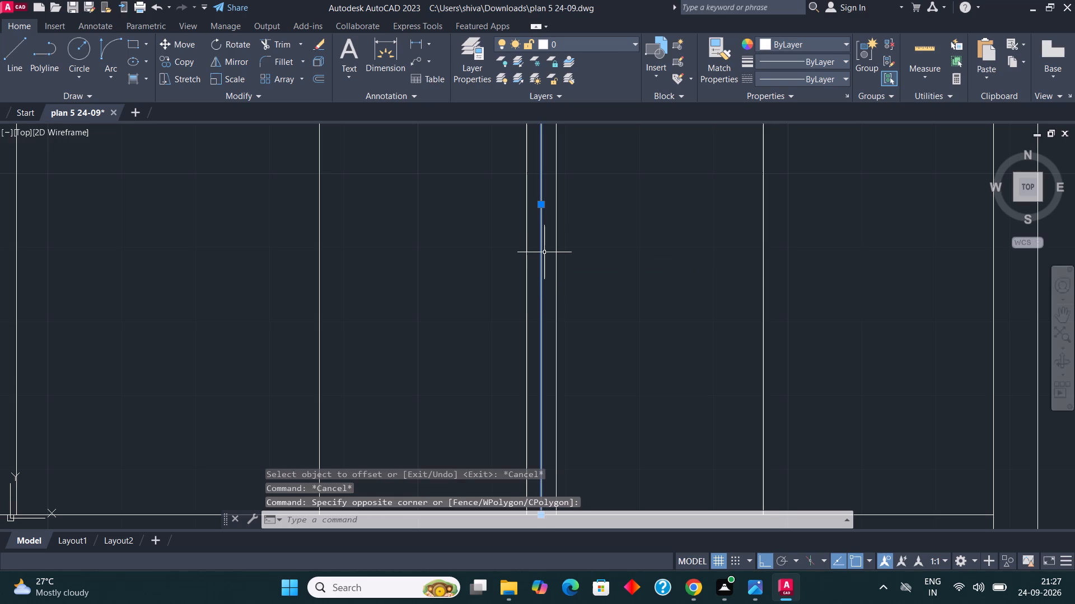
{"action": "key", "text": "Delete"}
{"action": "scroll", "coordinate": [556, 317], "scroll_direction": "down", "scroll_amount": 3}
{"action": "scroll", "coordinate": [551, 281], "scroll_direction": "up", "scroll_amount": 1}
{"action": "key", "text": "Escape"}
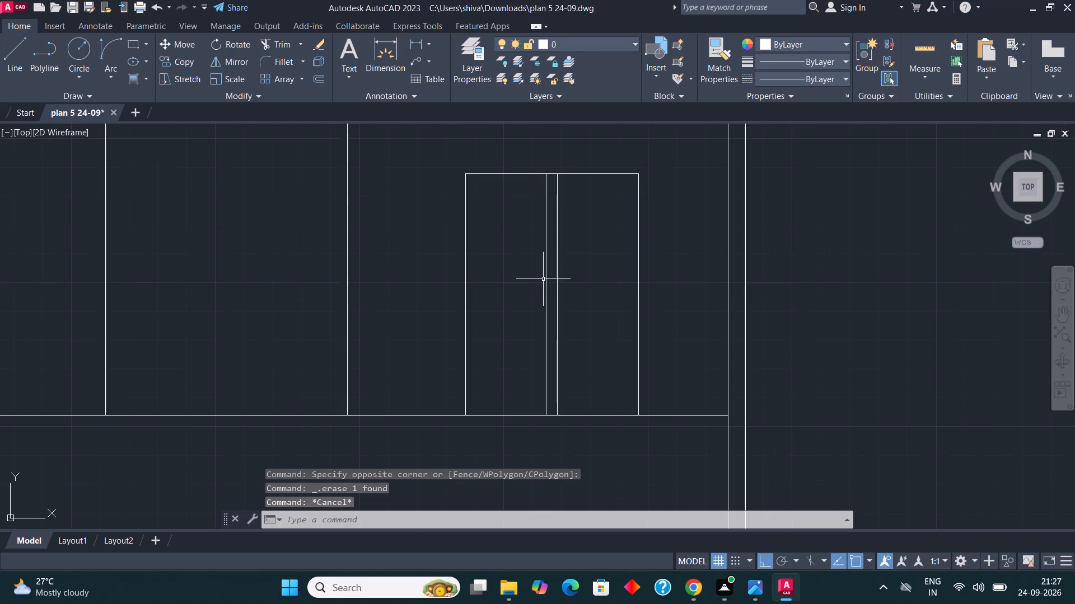
{"action": "key", "text": "Escape"}
Draw a tall panel rectangle inside the door's left half, with narrow margins to the frame, floor line and left offset line.
{"action": "type", "text": "REC"}
{"action": "key", "text": "Return"}
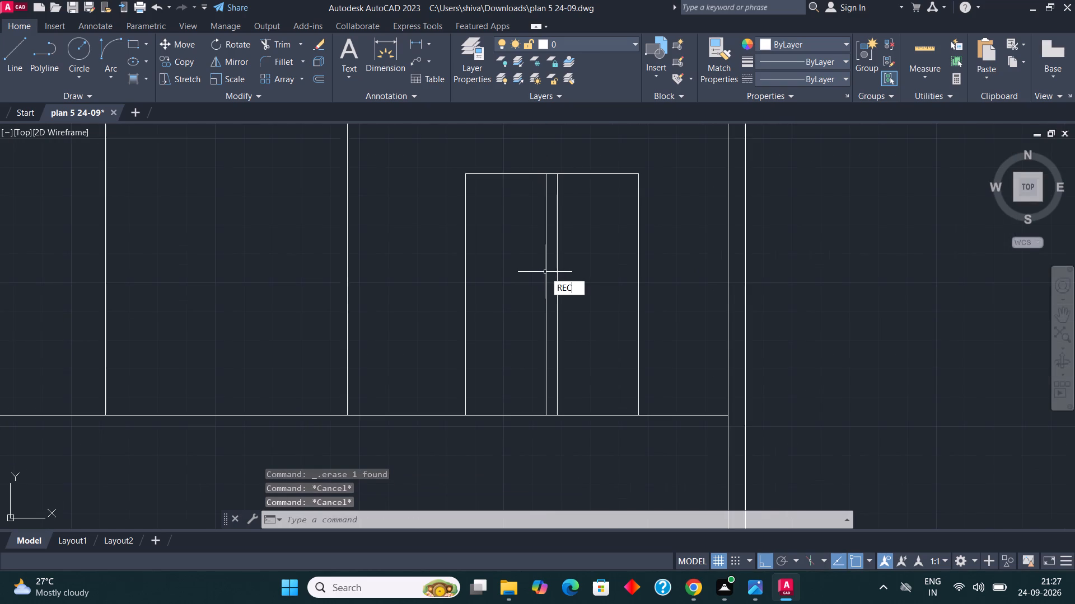
{"action": "scroll", "coordinate": [506, 154], "scroll_direction": "up", "scroll_amount": 3}
{"action": "scroll", "coordinate": [413, 185], "scroll_direction": "down", "scroll_amount": 1}
{"action": "left_click", "coordinate": [392, 219]}
{"action": "scroll", "coordinate": [414, 184], "scroll_direction": "down", "scroll_amount": 2}
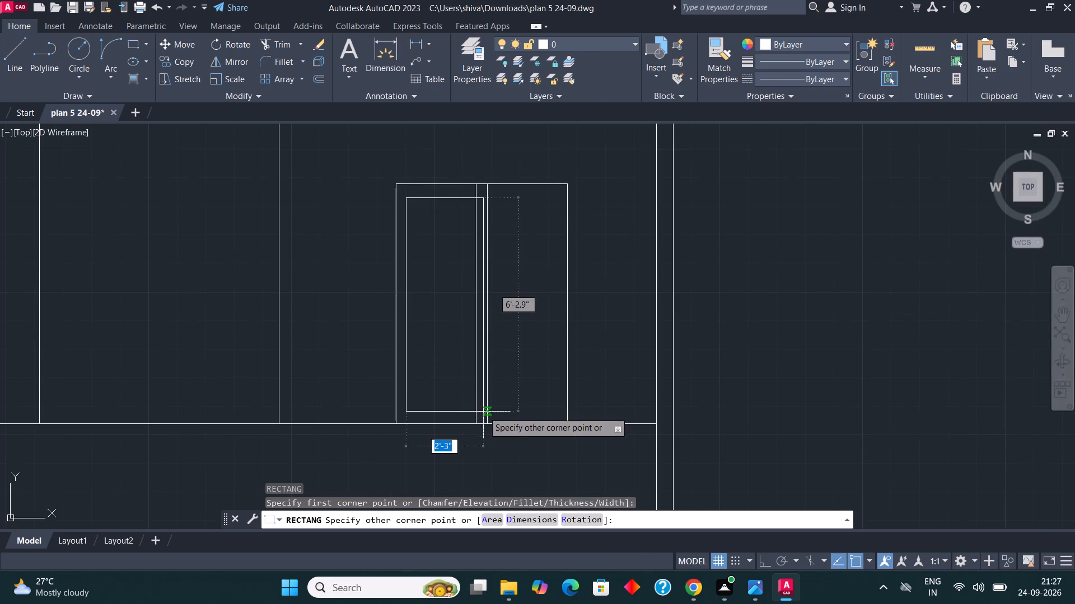
{"action": "scroll", "coordinate": [464, 417], "scroll_direction": "up", "scroll_amount": 1}
{"action": "left_click", "coordinate": [465, 417]}
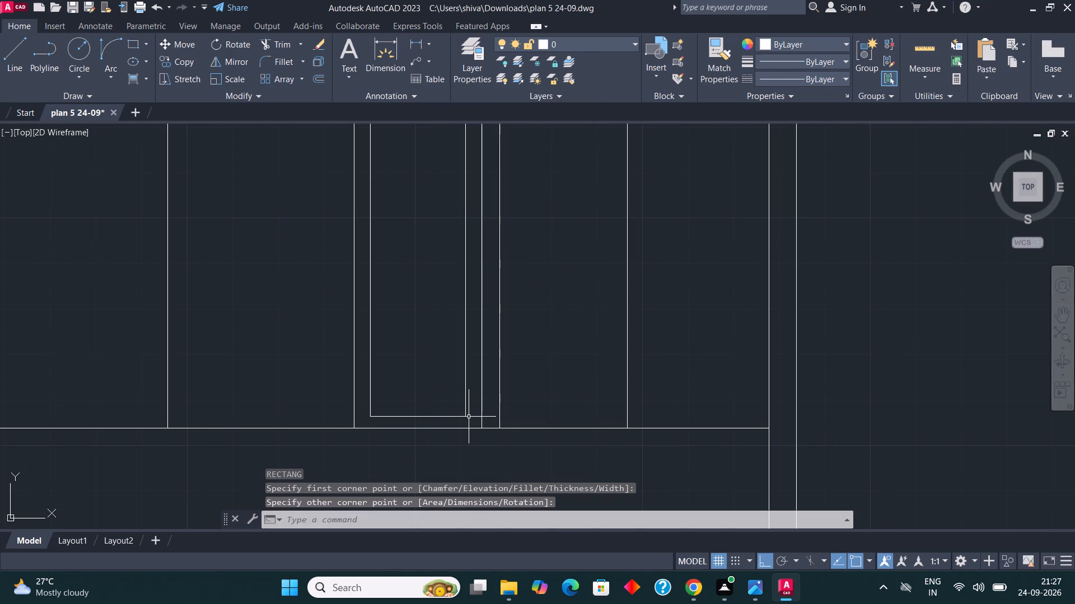
Copy the left panel rectangle horizontally about 2'-8" into the door's right half.
{"action": "left_click", "coordinate": [470, 417]}
{"action": "left_click", "coordinate": [458, 409]}
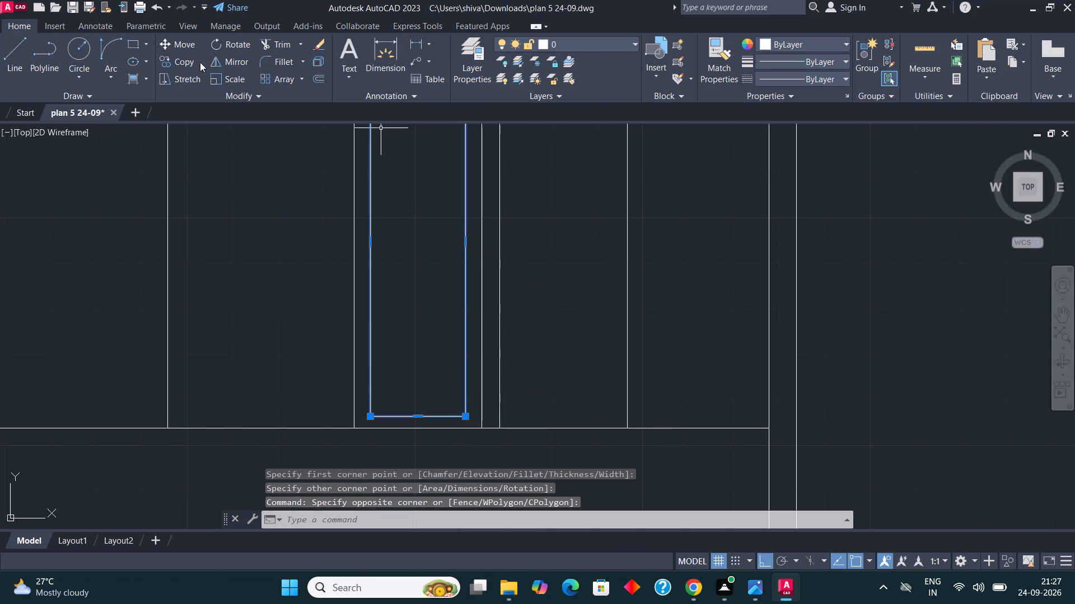
{"action": "left_click", "coordinate": [184, 61]}
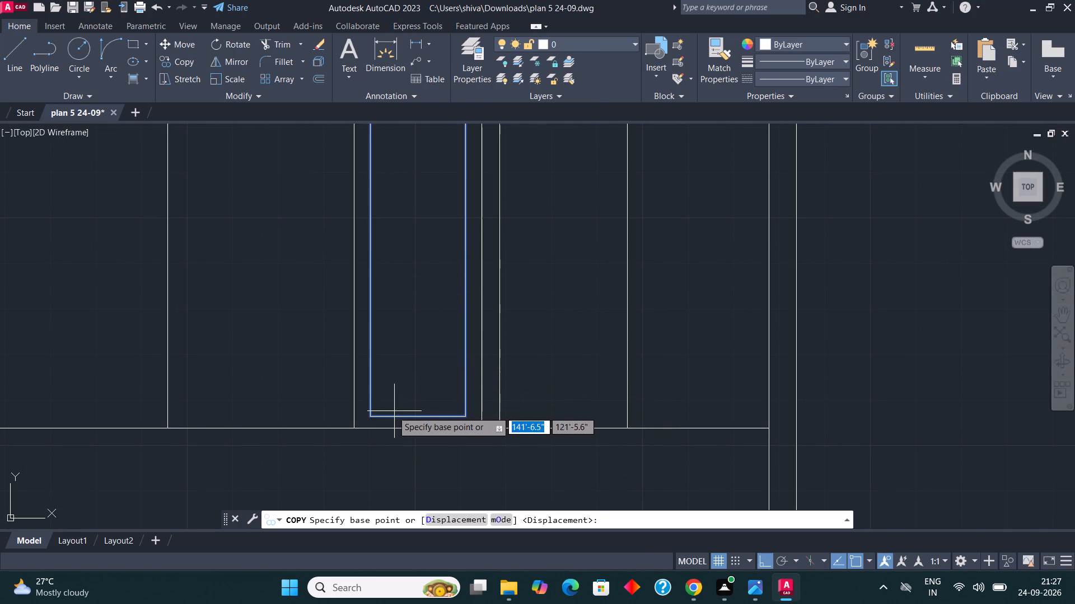
{"action": "left_click", "coordinate": [375, 412]}
{"action": "scroll", "coordinate": [524, 410], "scroll_direction": "up", "scroll_amount": 2}
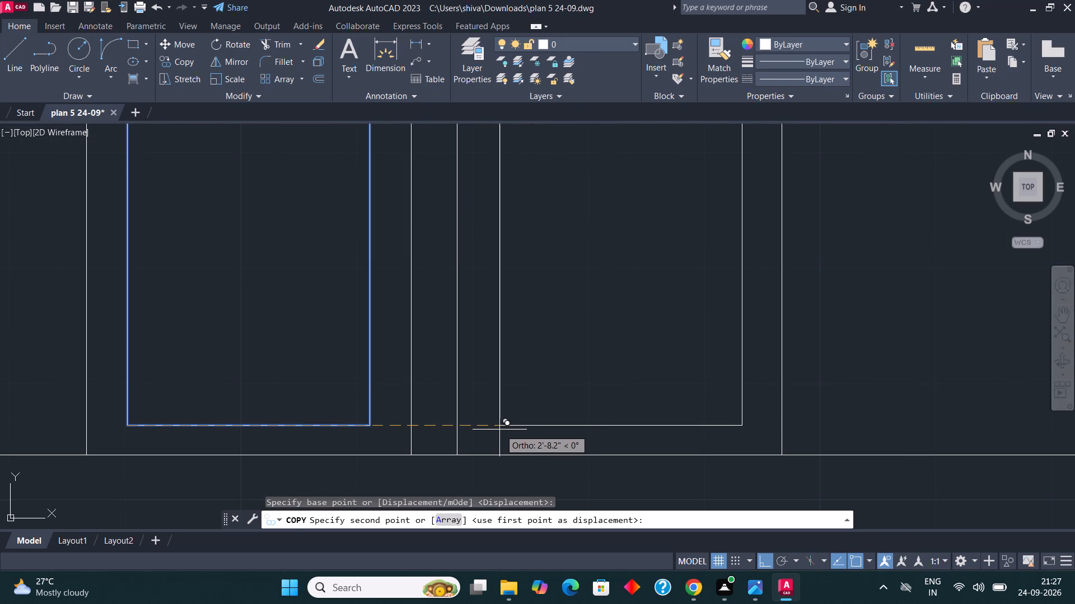
{"action": "left_click", "coordinate": [496, 430]}
{"action": "scroll", "coordinate": [486, 431], "scroll_direction": "down", "scroll_amount": 2}
{"action": "key", "text": "Escape"}
{"action": "key", "text": "Escape"}
{"action": "scroll", "coordinate": [510, 423], "scroll_direction": "down", "scroll_amount": 2}
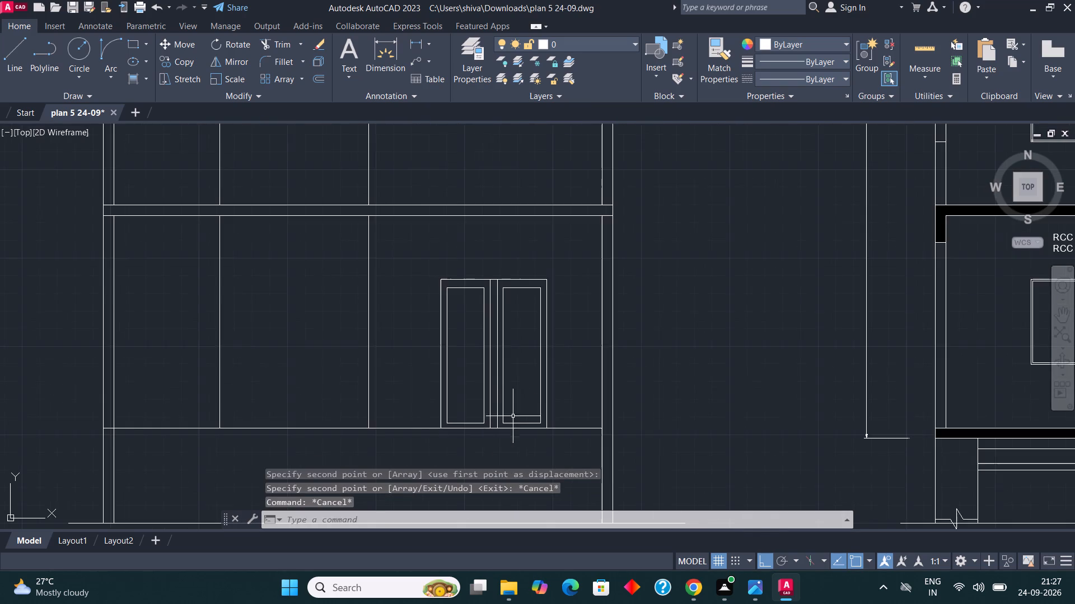
Draw a vertical centre line from the midpoint of the door's top edge down to the floor line.
{"action": "scroll", "coordinate": [508, 351], "scroll_direction": "up", "scroll_amount": 1}
{"action": "scroll", "coordinate": [475, 266], "scroll_direction": "up", "scroll_amount": 2}
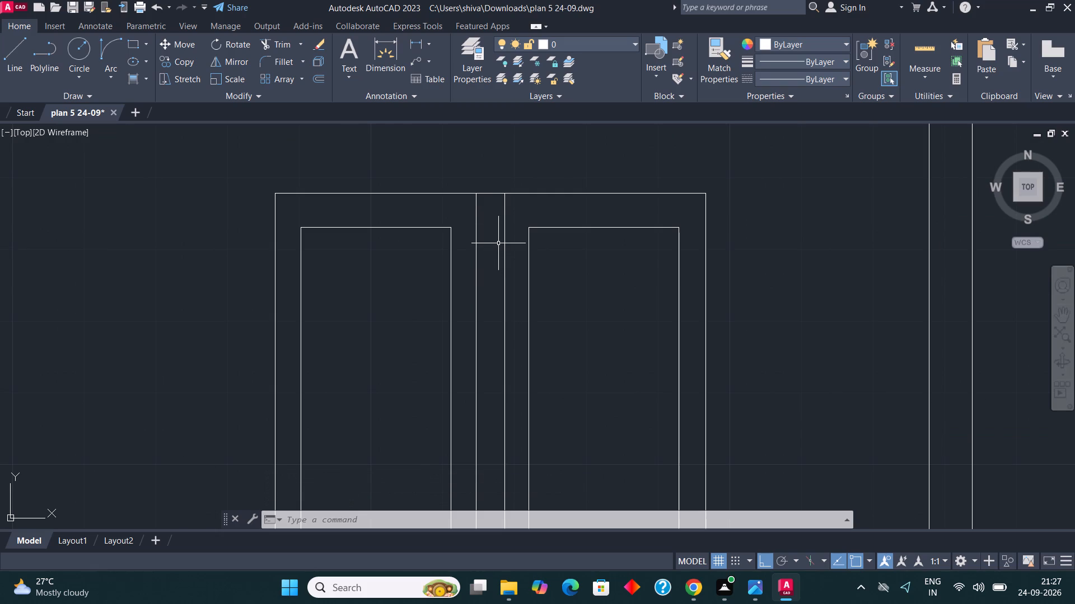
{"action": "key", "text": "l"}
{"action": "key", "text": "Return"}
{"action": "left_click", "coordinate": [490, 199]}
{"action": "scroll", "coordinate": [492, 188], "scroll_direction": "down", "scroll_amount": 3}
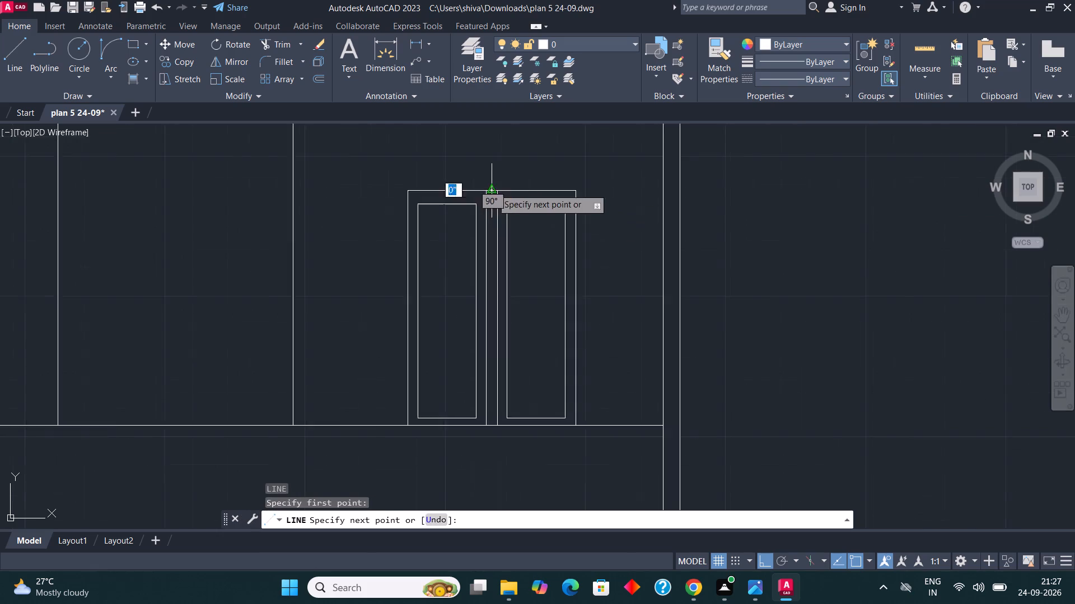
{"action": "scroll", "coordinate": [481, 305], "scroll_direction": "up", "scroll_amount": 2}
{"action": "scroll", "coordinate": [494, 357], "scroll_direction": "up", "scroll_amount": 2}
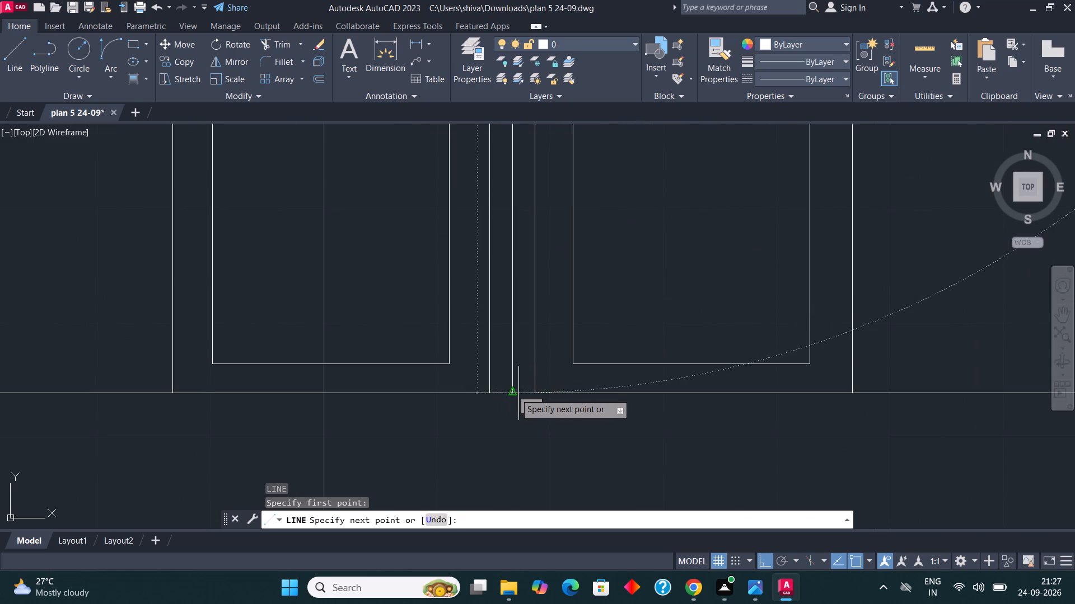
{"action": "left_click", "coordinate": [508, 392]}
{"action": "key", "text": "Escape"}
Delete the two offset lines on either side of the door's new centre line.
{"action": "left_click", "coordinate": [502, 347]}
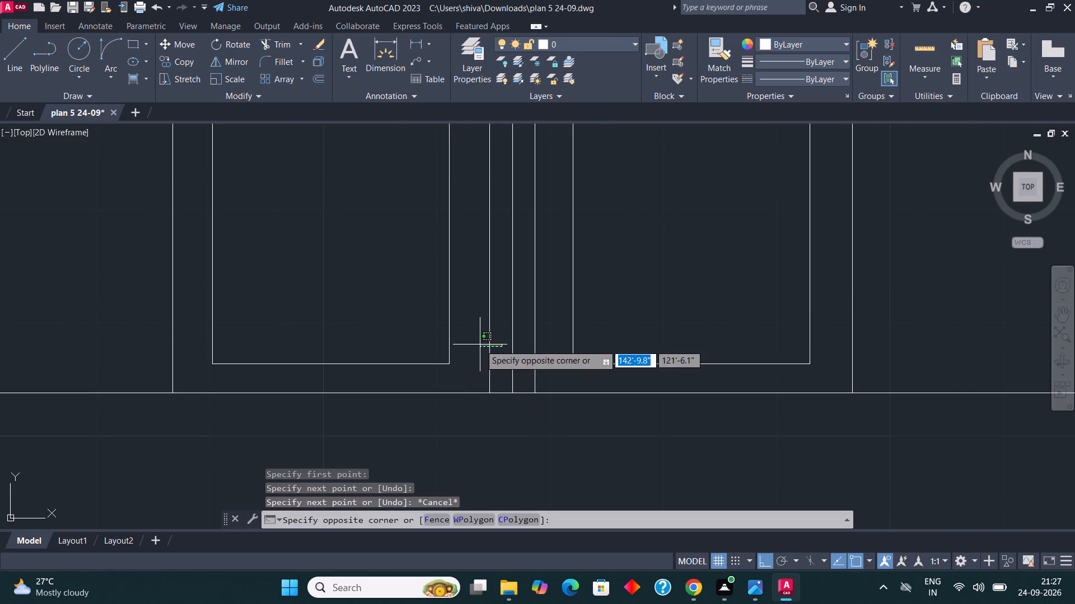
{"action": "left_click", "coordinate": [480, 345]}
{"action": "left_click", "coordinate": [537, 350]}
{"action": "left_click", "coordinate": [531, 350]}
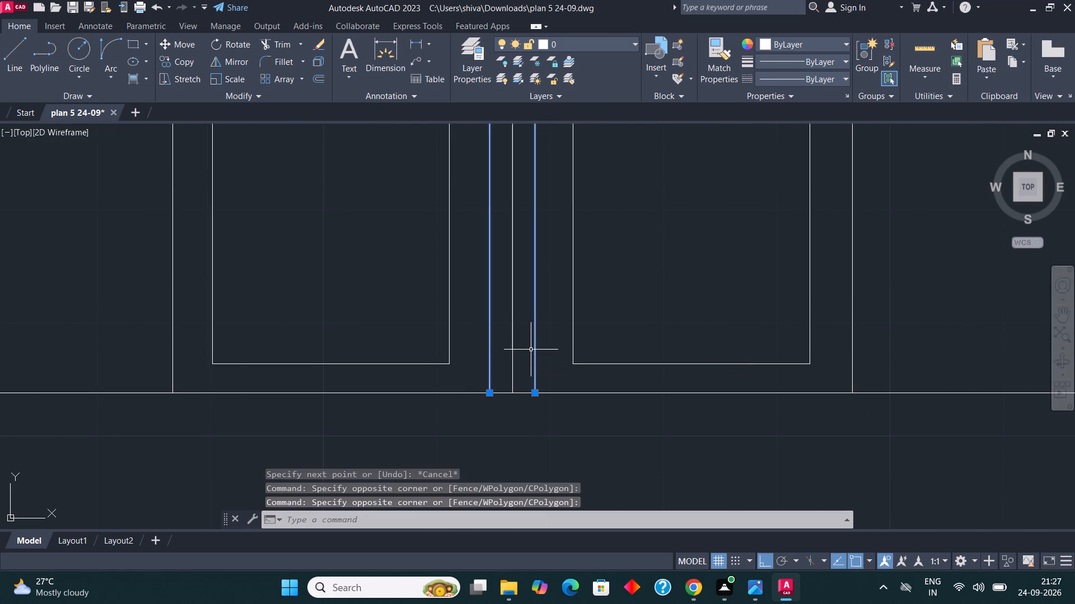
{"action": "key", "text": "Delete"}
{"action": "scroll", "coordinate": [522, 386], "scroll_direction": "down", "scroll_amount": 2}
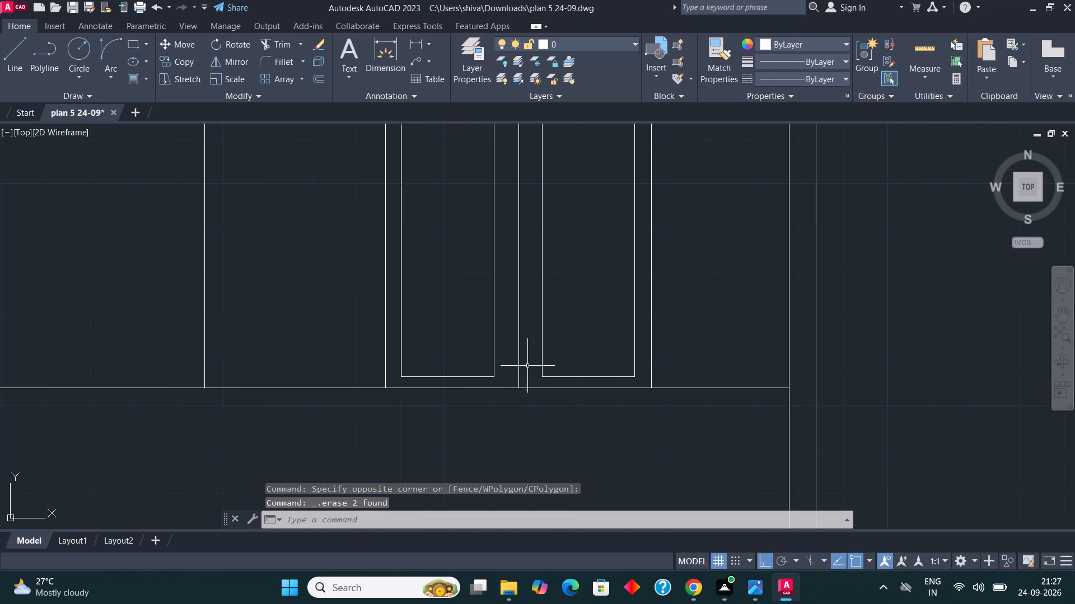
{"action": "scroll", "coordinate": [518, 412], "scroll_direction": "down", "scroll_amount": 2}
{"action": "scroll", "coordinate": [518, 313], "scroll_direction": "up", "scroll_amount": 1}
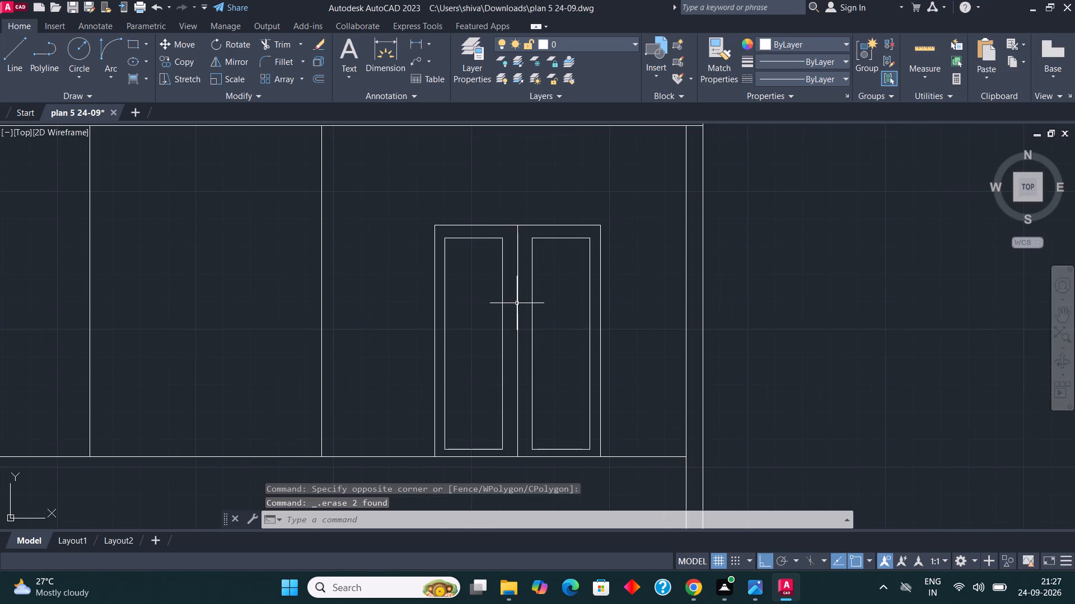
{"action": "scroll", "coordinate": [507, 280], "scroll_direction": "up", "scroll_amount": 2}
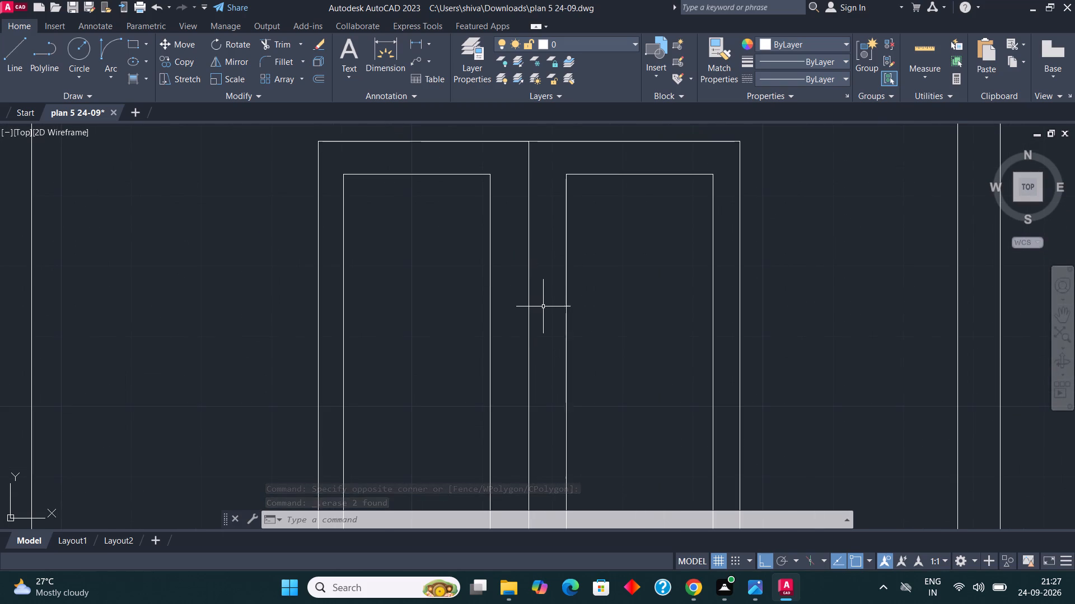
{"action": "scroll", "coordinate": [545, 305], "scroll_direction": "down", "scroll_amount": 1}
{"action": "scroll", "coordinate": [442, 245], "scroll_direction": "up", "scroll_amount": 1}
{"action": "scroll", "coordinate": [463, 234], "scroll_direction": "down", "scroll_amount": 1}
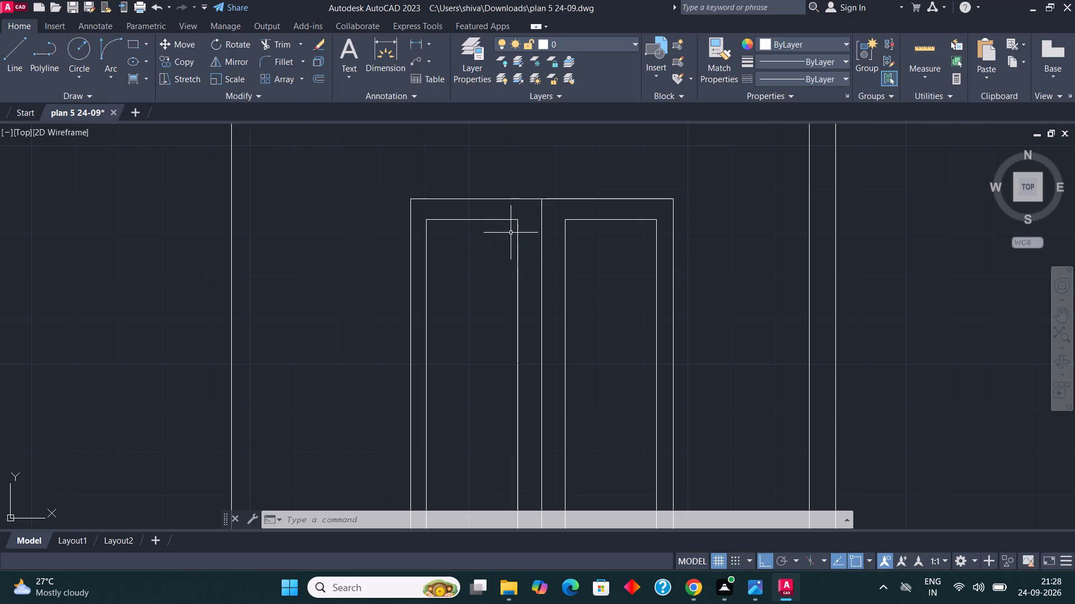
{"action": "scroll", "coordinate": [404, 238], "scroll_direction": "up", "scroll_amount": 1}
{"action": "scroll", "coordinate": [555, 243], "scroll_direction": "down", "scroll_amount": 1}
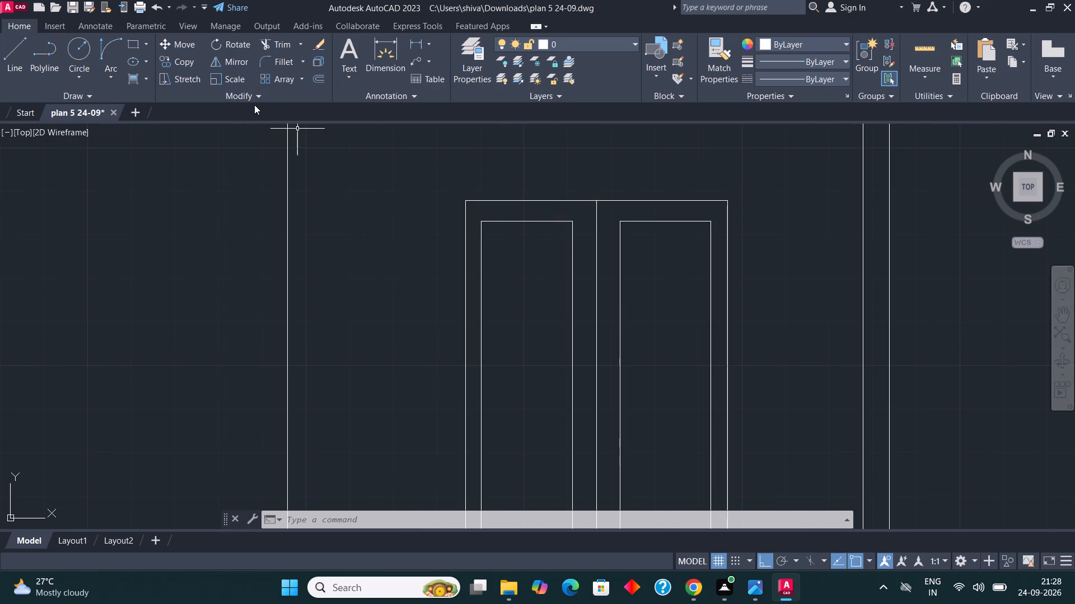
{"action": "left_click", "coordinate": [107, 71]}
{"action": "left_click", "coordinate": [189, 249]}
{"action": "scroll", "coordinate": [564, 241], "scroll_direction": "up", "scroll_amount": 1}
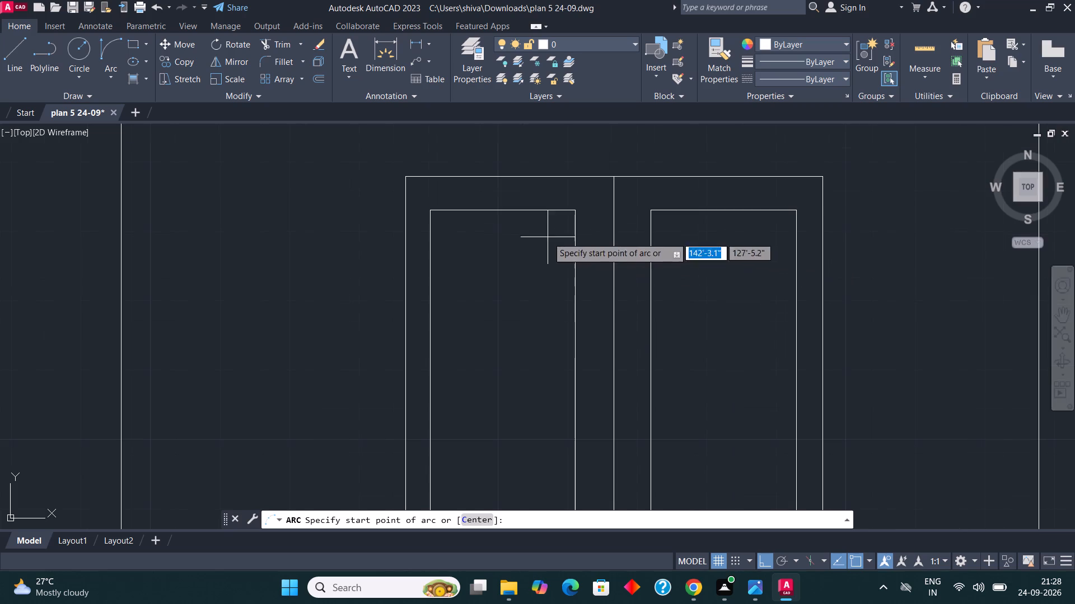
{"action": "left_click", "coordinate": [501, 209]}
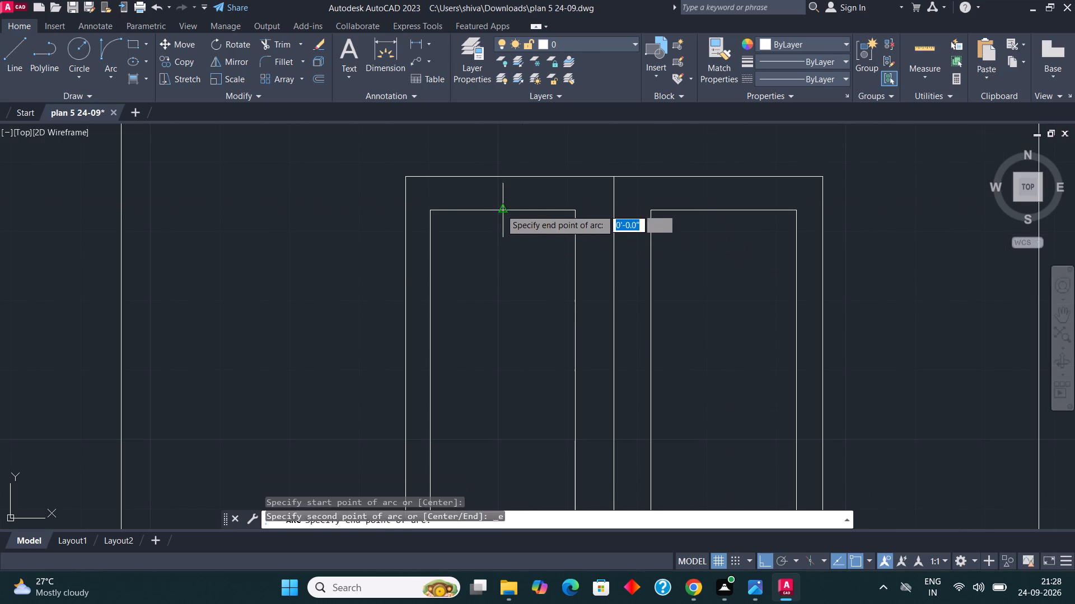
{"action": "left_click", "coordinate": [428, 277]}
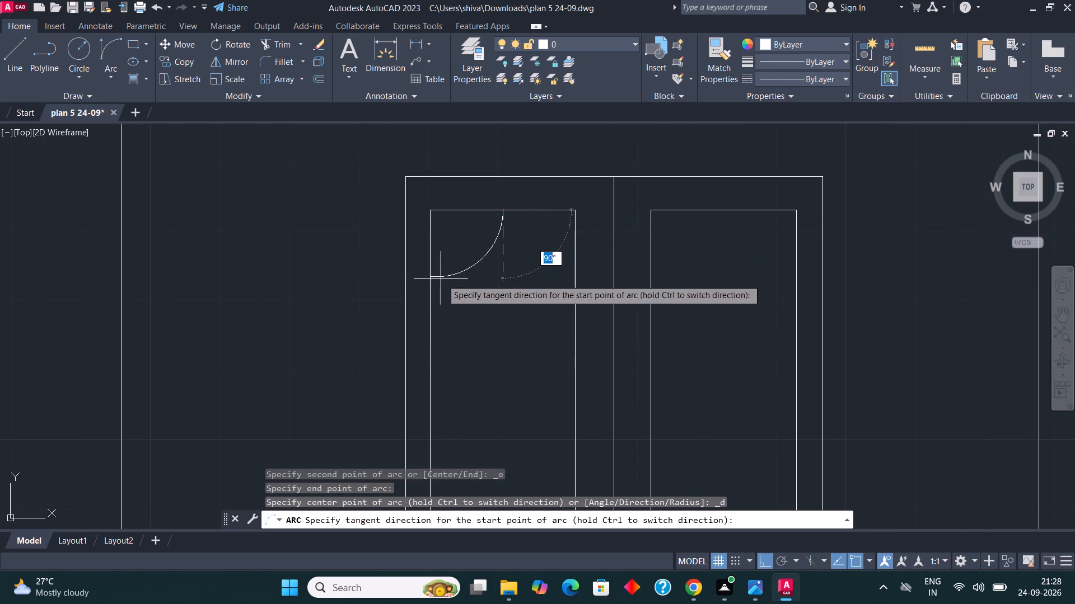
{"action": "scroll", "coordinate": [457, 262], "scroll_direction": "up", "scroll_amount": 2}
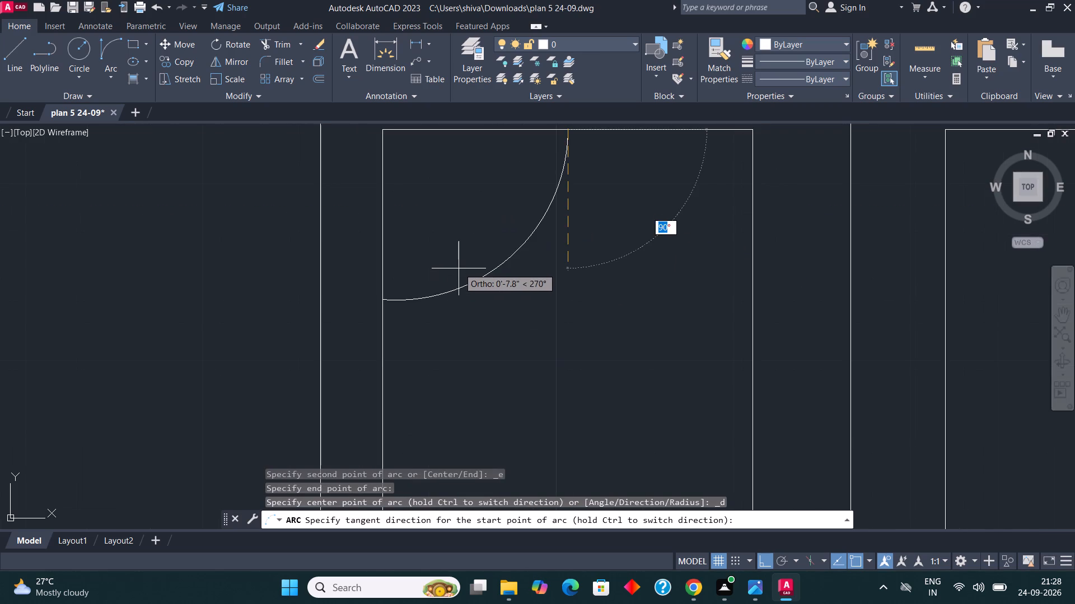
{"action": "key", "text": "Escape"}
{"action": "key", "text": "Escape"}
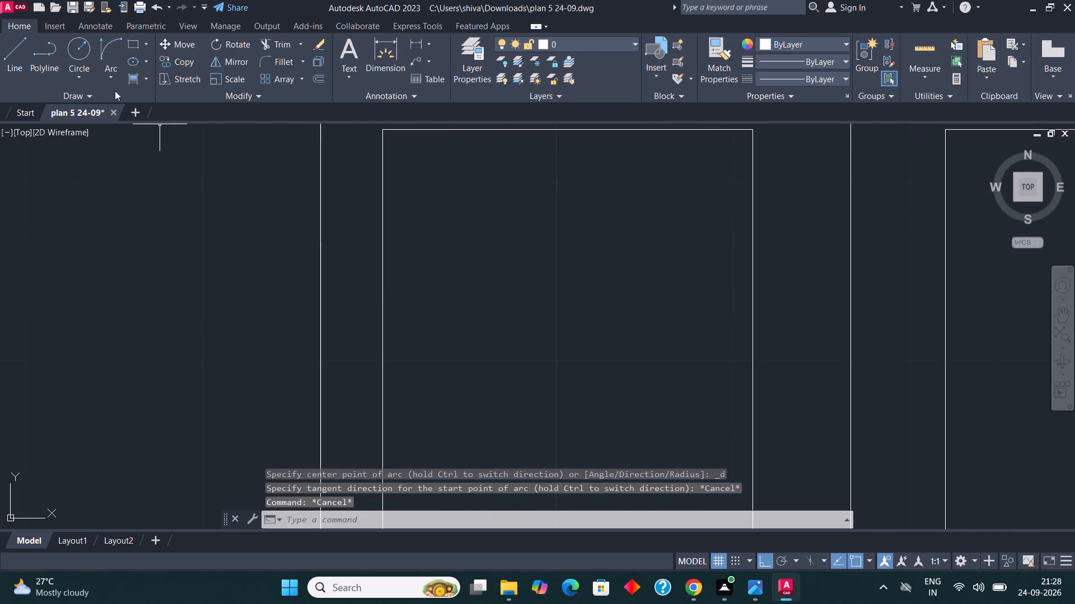
Draw a Start, End, Direction arc about 4" across, curving inward between the top and left edges at the left door panel's upper-left corner.
{"action": "left_click", "coordinate": [108, 68]}
{"action": "left_click", "coordinate": [171, 243]}
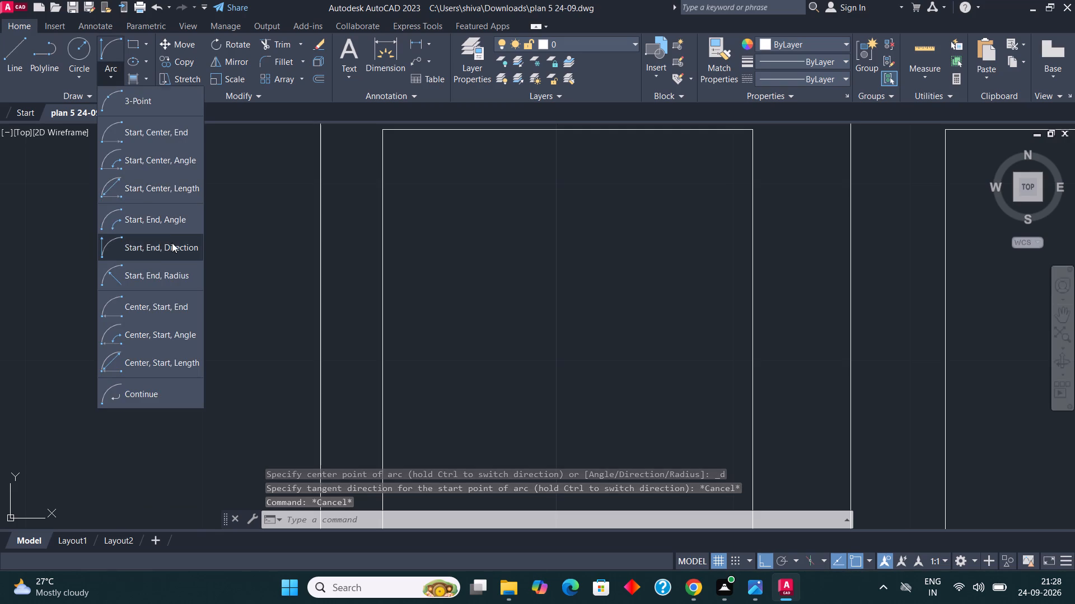
{"action": "scroll", "coordinate": [349, 284], "scroll_direction": "down", "scroll_amount": 1}
{"action": "scroll", "coordinate": [358, 205], "scroll_direction": "up", "scroll_amount": 3}
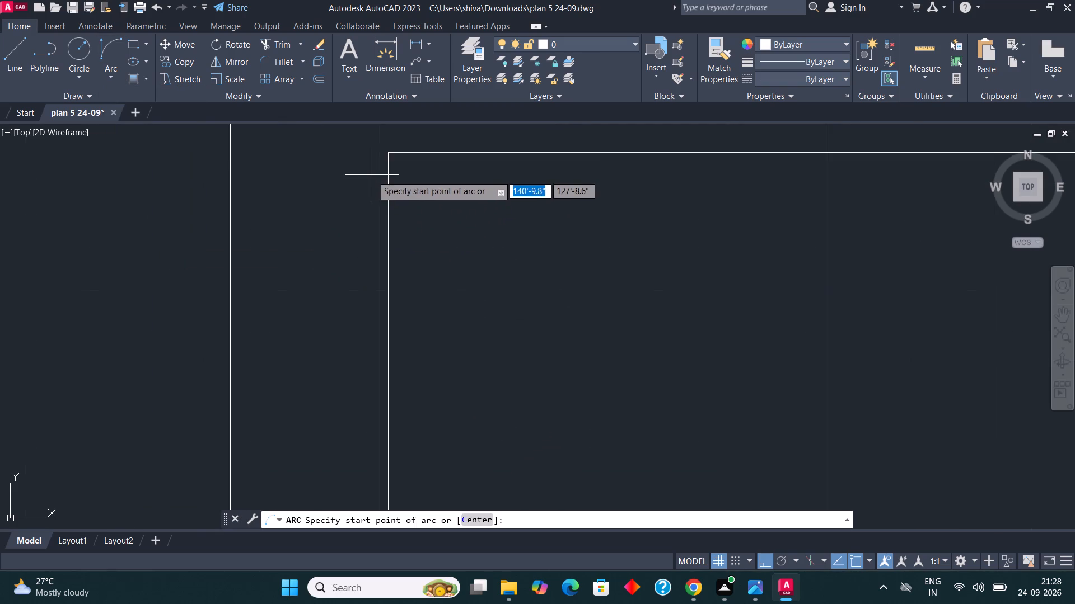
{"action": "scroll", "coordinate": [375, 239], "scroll_direction": "down", "scroll_amount": 1}
{"action": "left_click", "coordinate": [469, 186]}
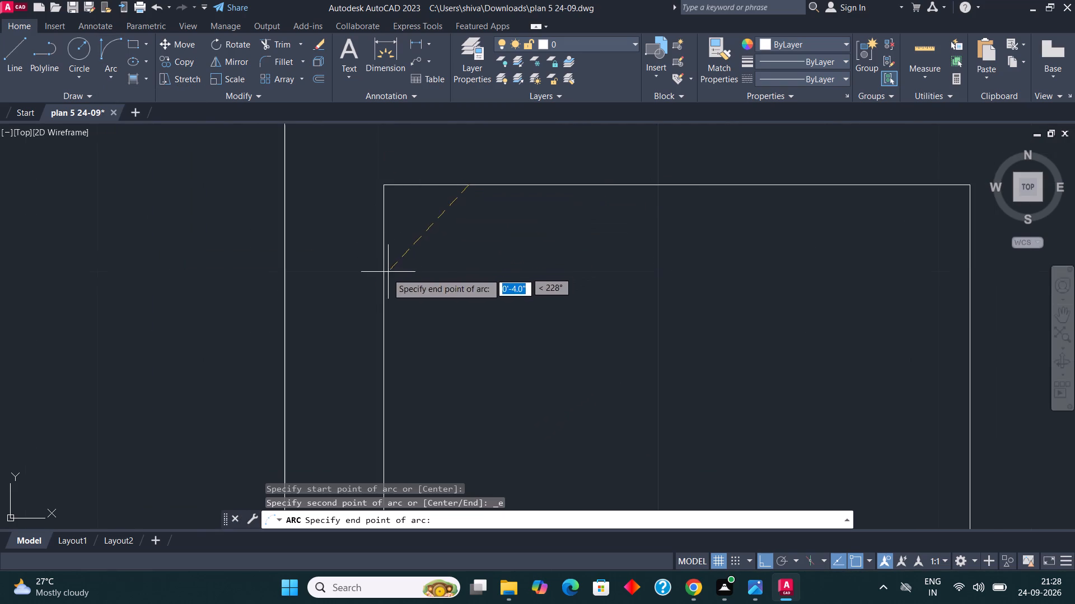
{"action": "left_click", "coordinate": [386, 280]}
{"action": "left_click", "coordinate": [491, 287]}
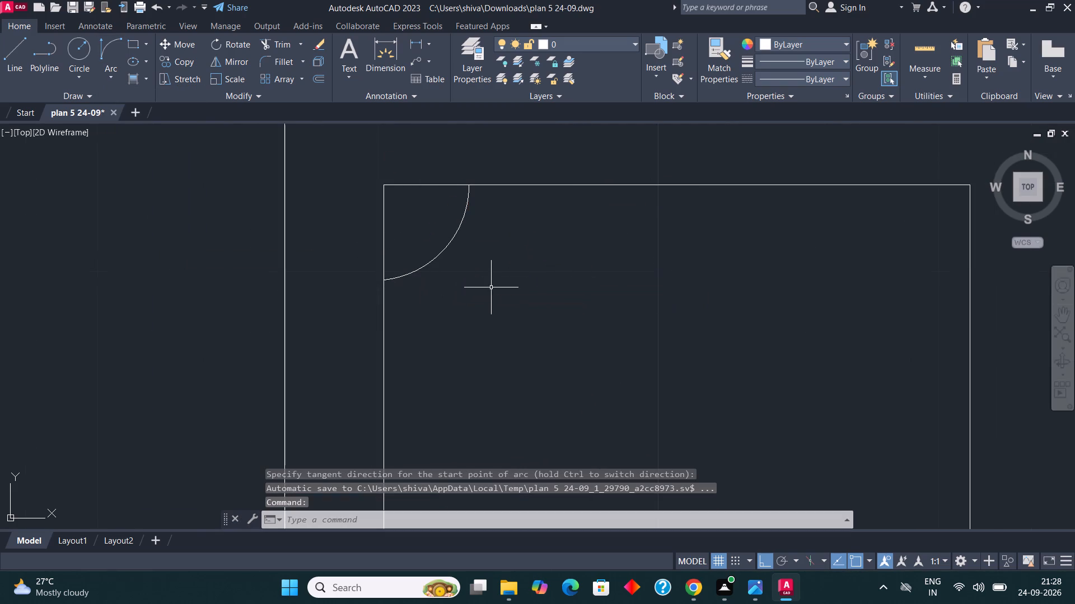
{"action": "key", "text": "Escape"}
{"action": "key", "text": "Escape"}
Mirror the corner arc about a vertical axis inside the left door panel, keeping the original arc.
{"action": "left_click", "coordinate": [468, 263]}
{"action": "left_click", "coordinate": [433, 224]}
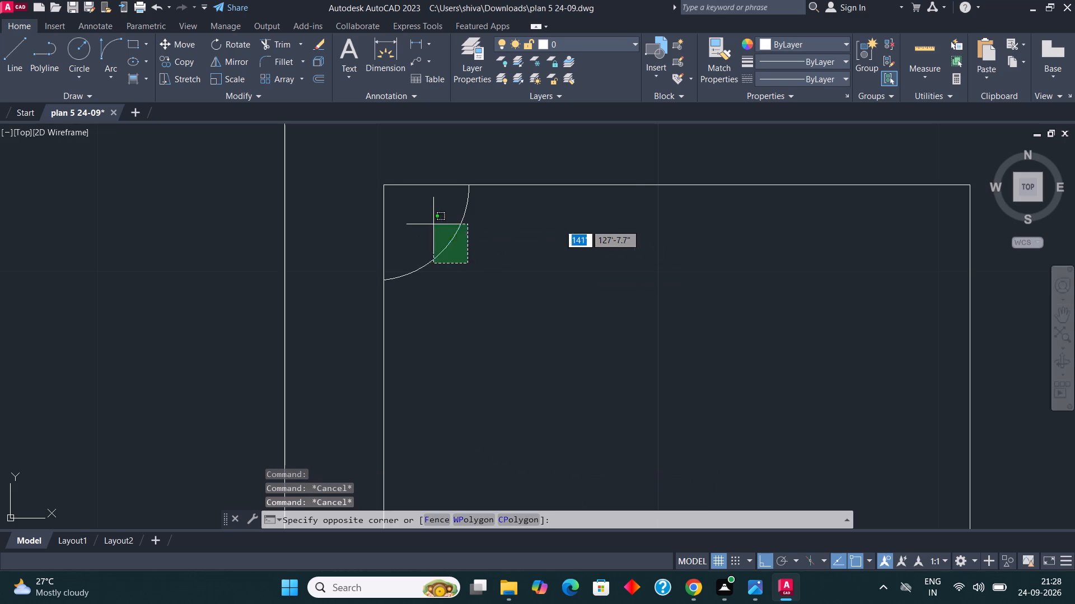
{"action": "left_click", "coordinate": [223, 56]}
{"action": "left_click_drag", "start_coordinate": [557, 276], "coordinate": [565, 273]}
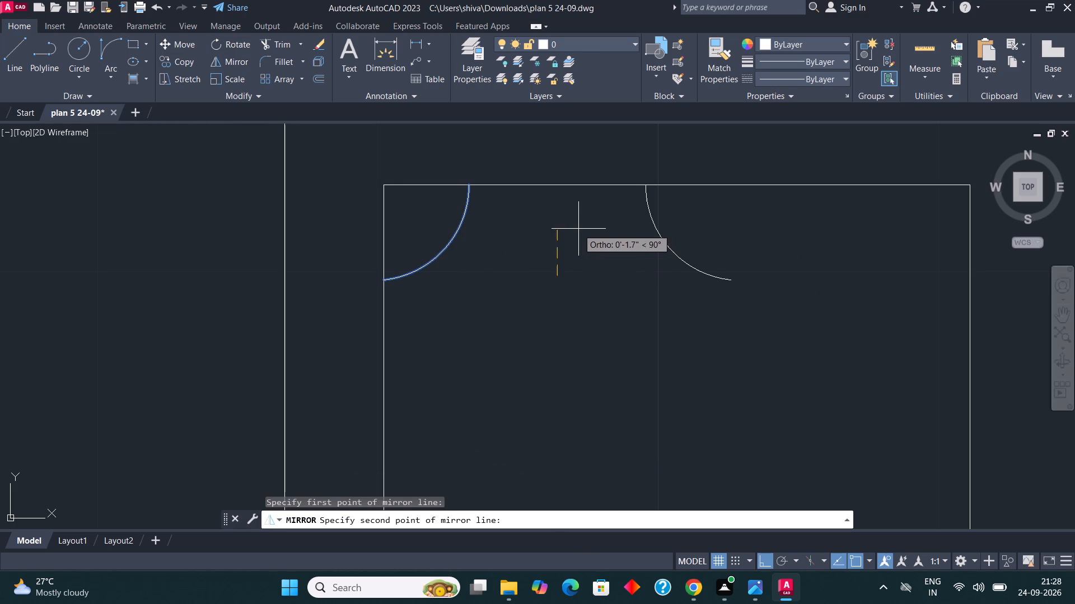
{"action": "left_click", "coordinate": [563, 229]}
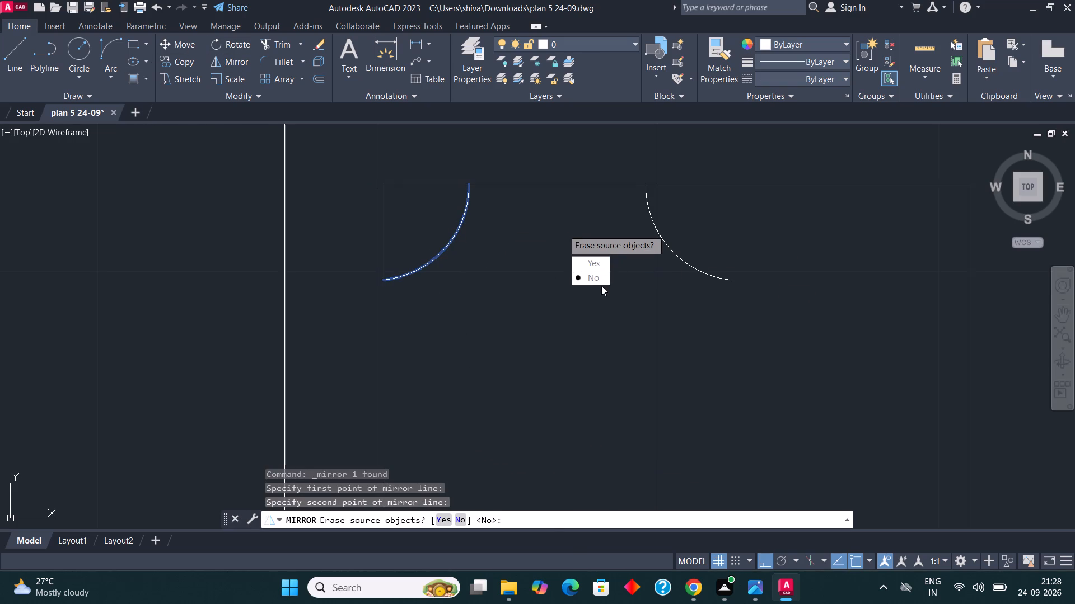
{"action": "left_click_drag", "start_coordinate": [601, 282], "coordinate": [568, 228]}
{"action": "scroll", "coordinate": [569, 244], "scroll_direction": "down", "scroll_amount": 1}
{"action": "scroll", "coordinate": [639, 257], "scroll_direction": "up", "scroll_amount": 1}
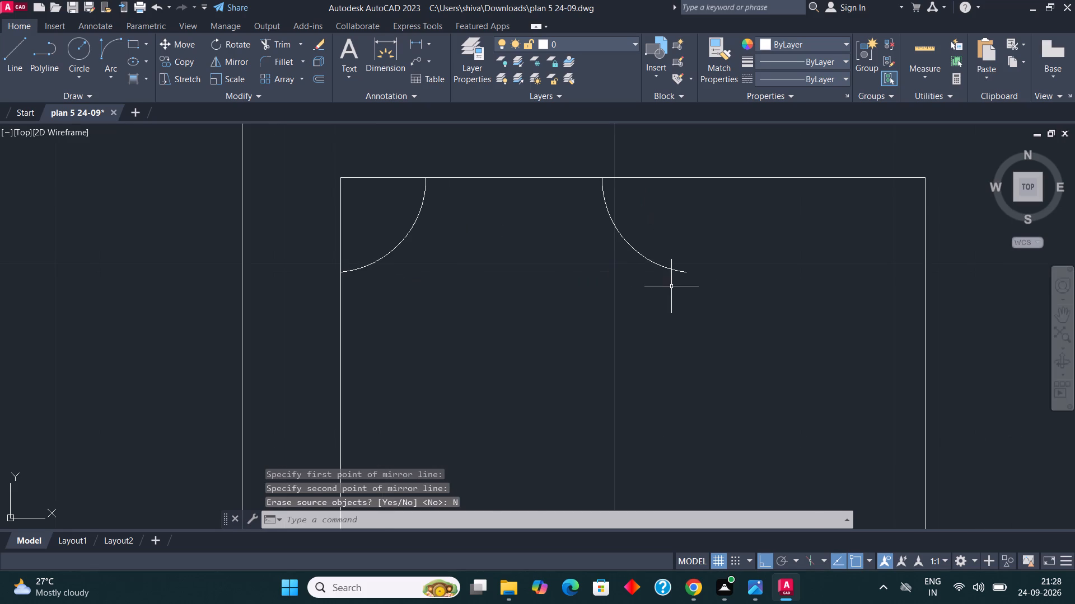
Move the mirrored arc horizontally so its lower end meets the left panel's right edge.
{"action": "left_click_drag", "start_coordinate": [671, 286], "coordinate": [665, 284]}
{"action": "left_click", "coordinate": [653, 263]}
{"action": "key", "text": "m"}
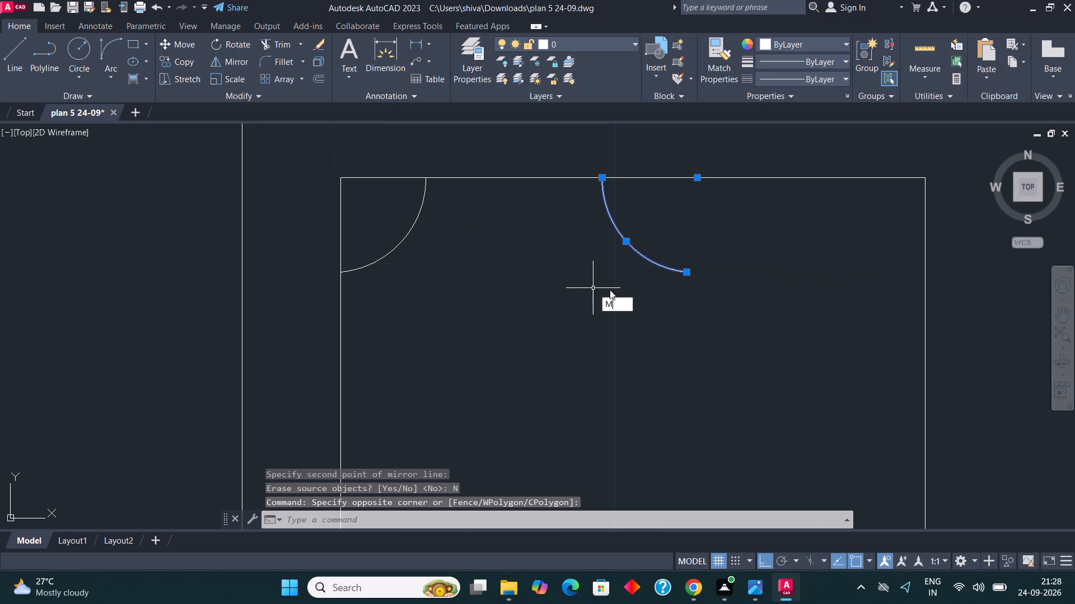
{"action": "key", "text": "Return"}
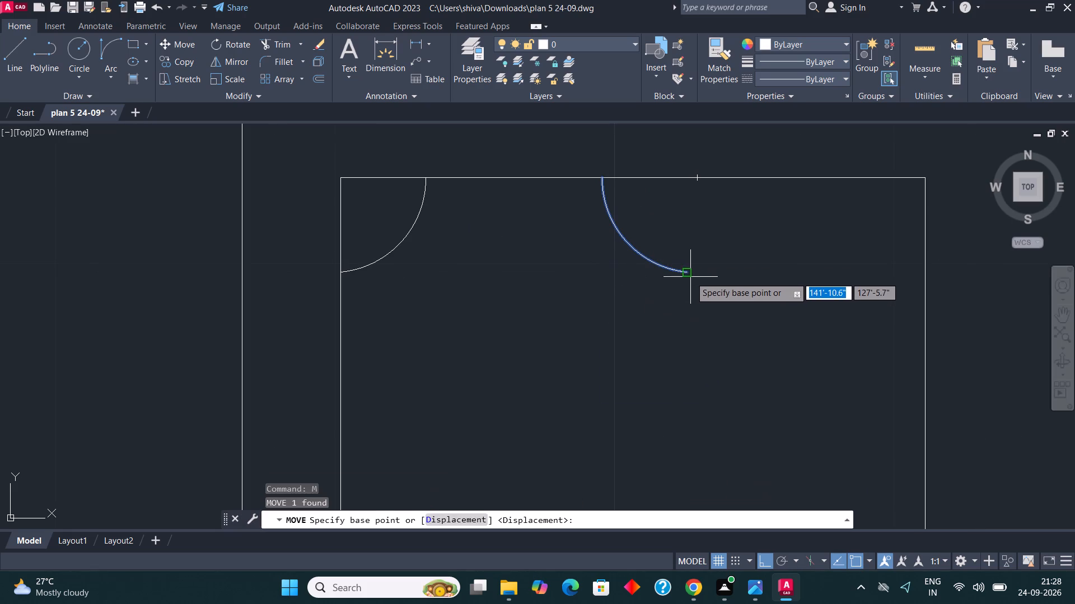
{"action": "left_click", "coordinate": [691, 276]}
{"action": "scroll", "coordinate": [942, 286], "scroll_direction": "up", "scroll_amount": 3}
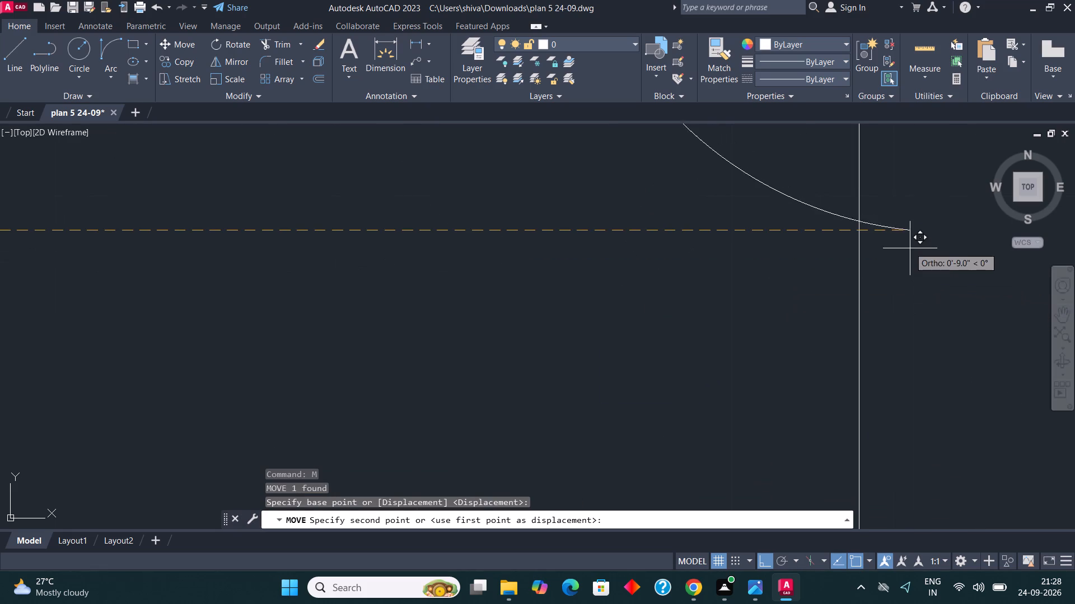
{"action": "left_click", "coordinate": [863, 229]}
{"action": "scroll", "coordinate": [811, 379], "scroll_direction": "down", "scroll_amount": 3}
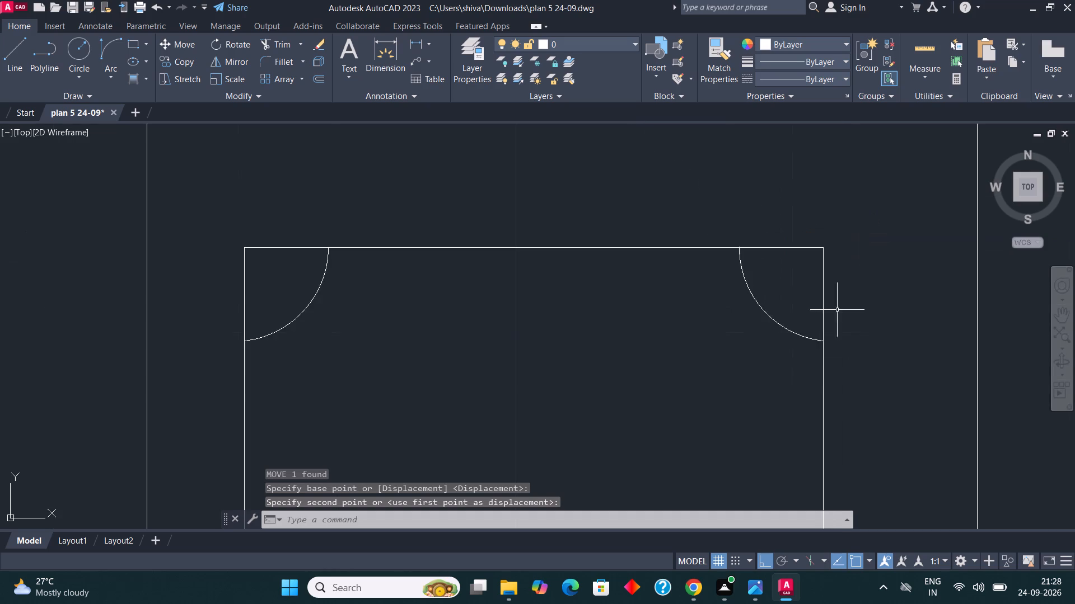
{"action": "scroll", "coordinate": [862, 277], "scroll_direction": "down", "scroll_amount": 2}
{"action": "key", "text": "Escape"}
{"action": "key", "text": "Escape"}
Trim the left panel's square upper corners outside both arcs, leaving the concave arcs as its corners.
{"action": "scroll", "coordinate": [719, 218], "scroll_direction": "down", "scroll_amount": 2}
{"action": "scroll", "coordinate": [661, 257], "scroll_direction": "up", "scroll_amount": 1}
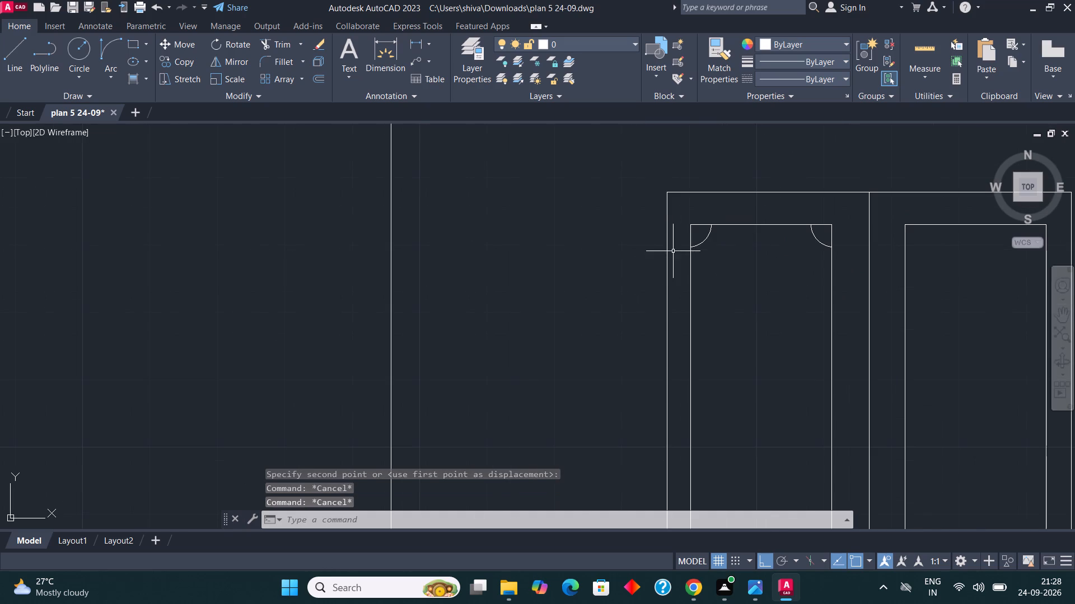
{"action": "key", "text": "Escape"}
{"action": "key", "text": "t"}
{"action": "key", "text": "r"}
{"action": "key", "text": "Return"}
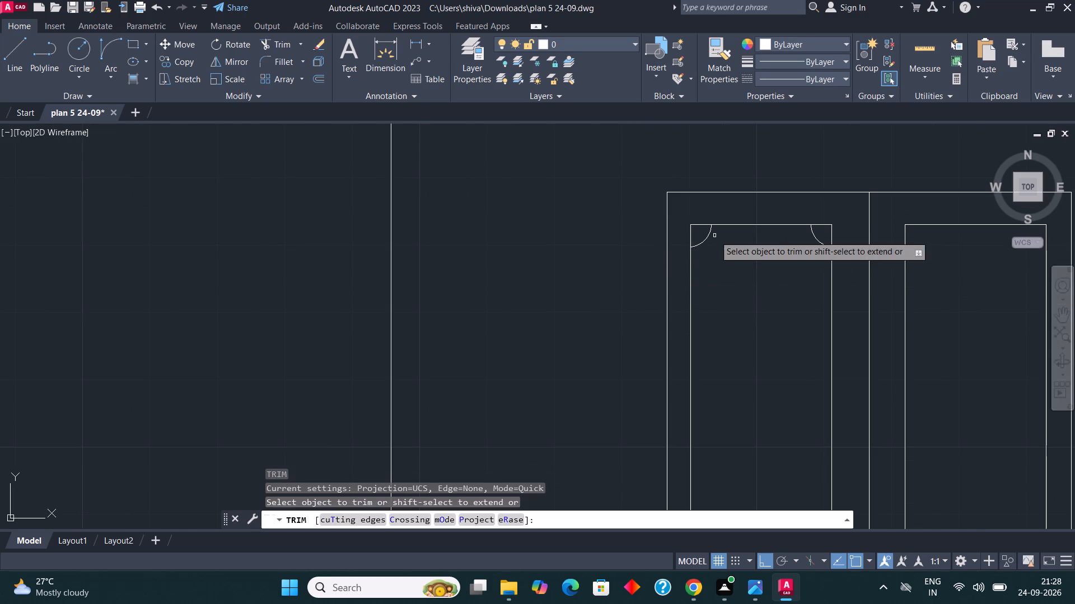
{"action": "left_click", "coordinate": [703, 224]}
{"action": "left_click", "coordinate": [688, 233]}
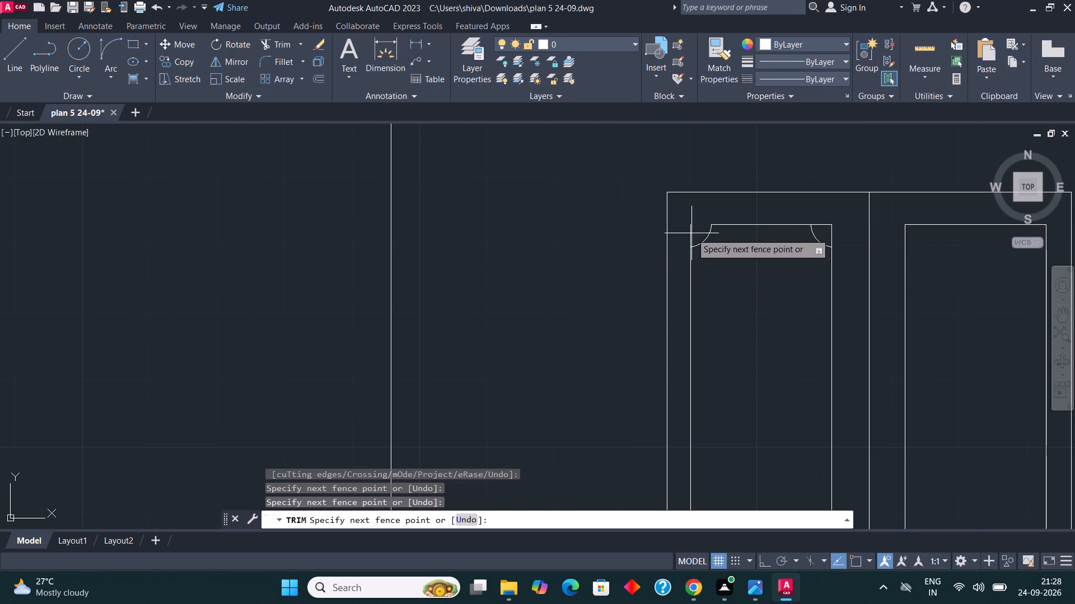
{"action": "left_click", "coordinate": [692, 233]}
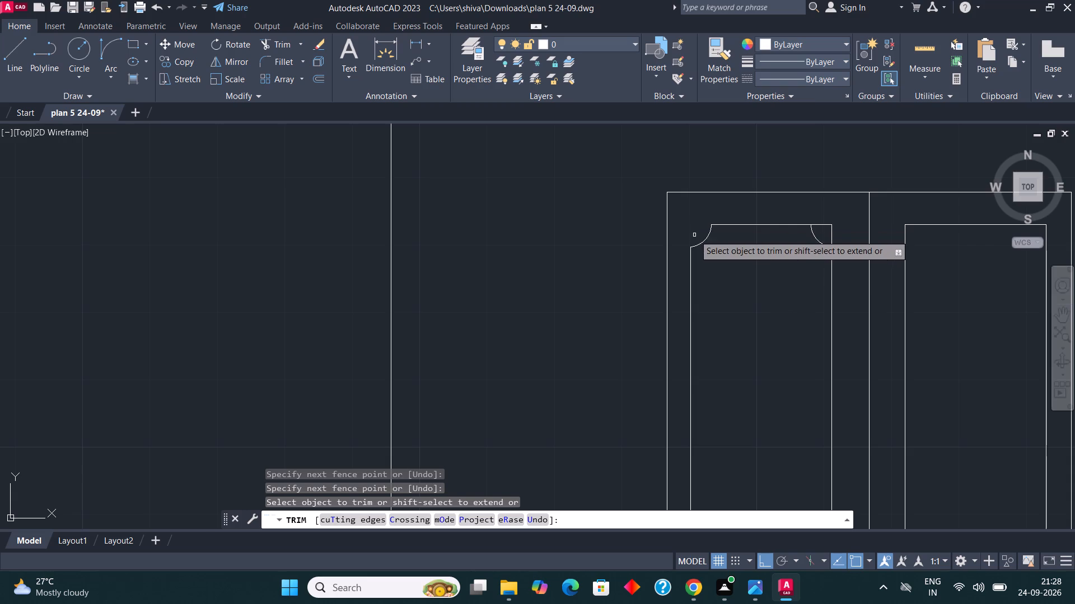
{"action": "scroll", "coordinate": [695, 219], "scroll_direction": "down", "scroll_amount": 1}
{"action": "scroll", "coordinate": [787, 226], "scroll_direction": "up", "scroll_amount": 2}
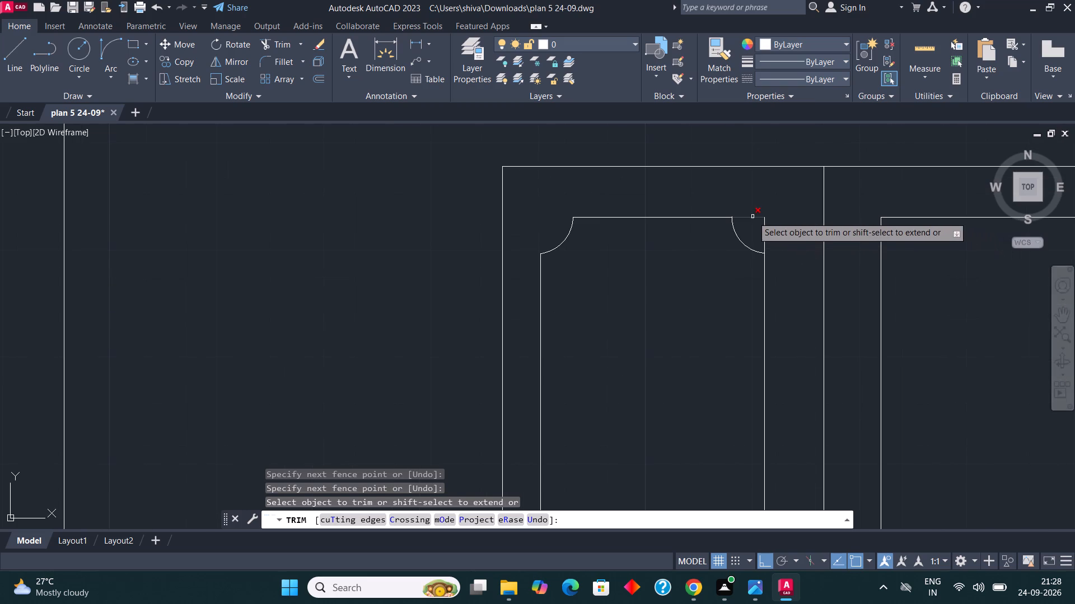
{"action": "left_click", "coordinate": [752, 216]}
{"action": "left_click", "coordinate": [765, 233]}
{"action": "scroll", "coordinate": [752, 227], "scroll_direction": "down", "scroll_amount": 3}
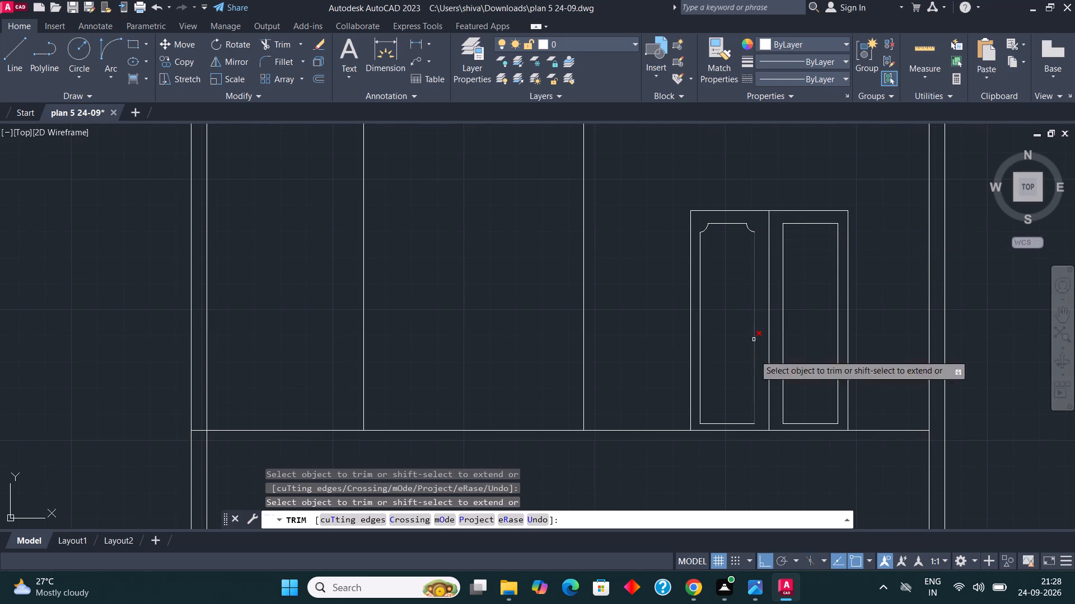
{"action": "scroll", "coordinate": [746, 375], "scroll_direction": "up", "scroll_amount": 1}
{"action": "key", "text": "Escape"}
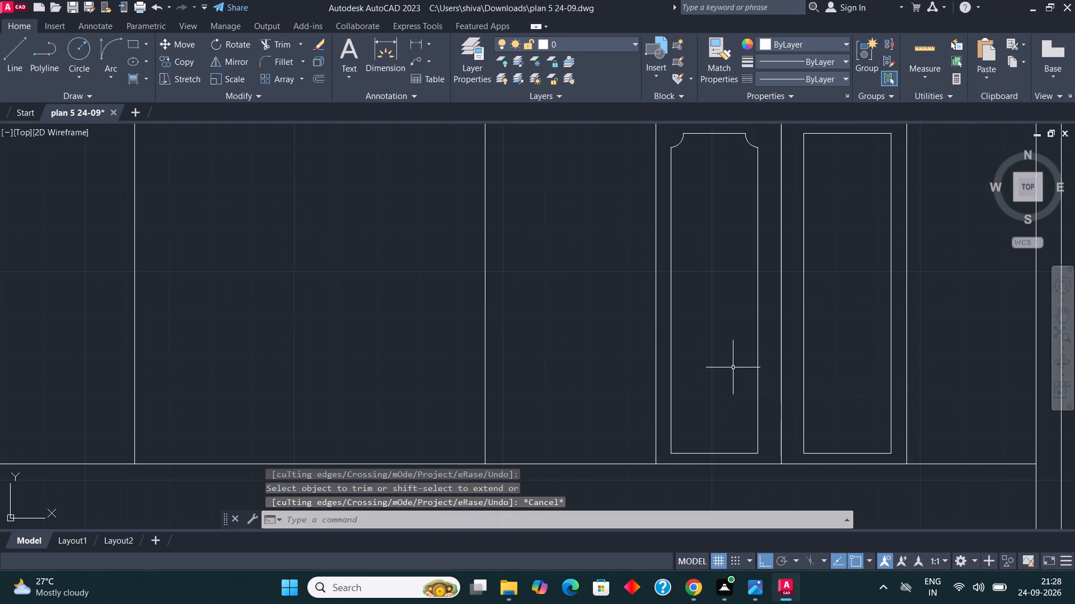
{"action": "key", "text": "Escape"}
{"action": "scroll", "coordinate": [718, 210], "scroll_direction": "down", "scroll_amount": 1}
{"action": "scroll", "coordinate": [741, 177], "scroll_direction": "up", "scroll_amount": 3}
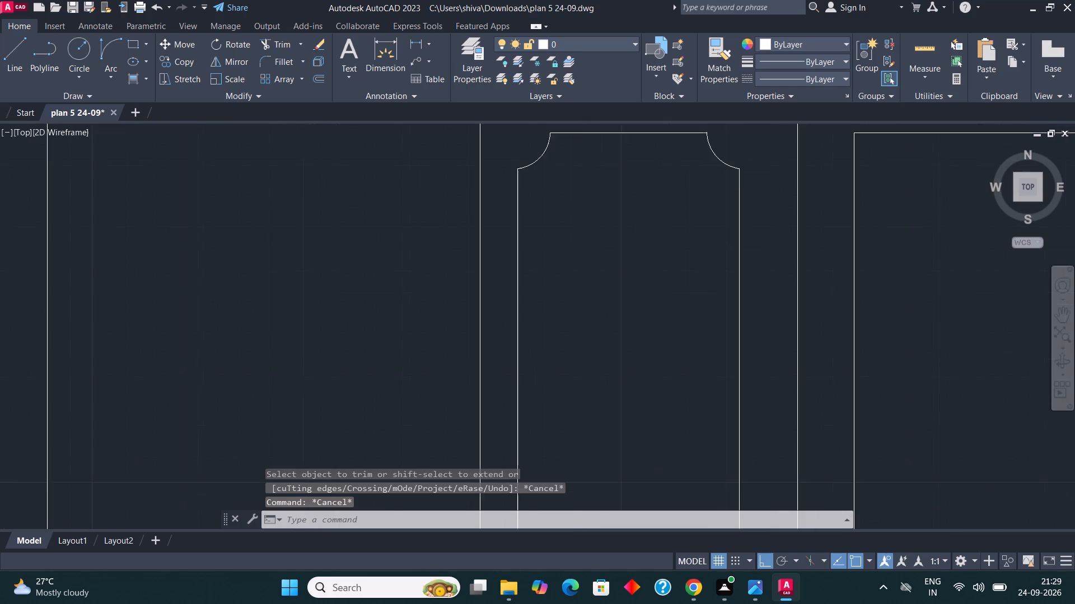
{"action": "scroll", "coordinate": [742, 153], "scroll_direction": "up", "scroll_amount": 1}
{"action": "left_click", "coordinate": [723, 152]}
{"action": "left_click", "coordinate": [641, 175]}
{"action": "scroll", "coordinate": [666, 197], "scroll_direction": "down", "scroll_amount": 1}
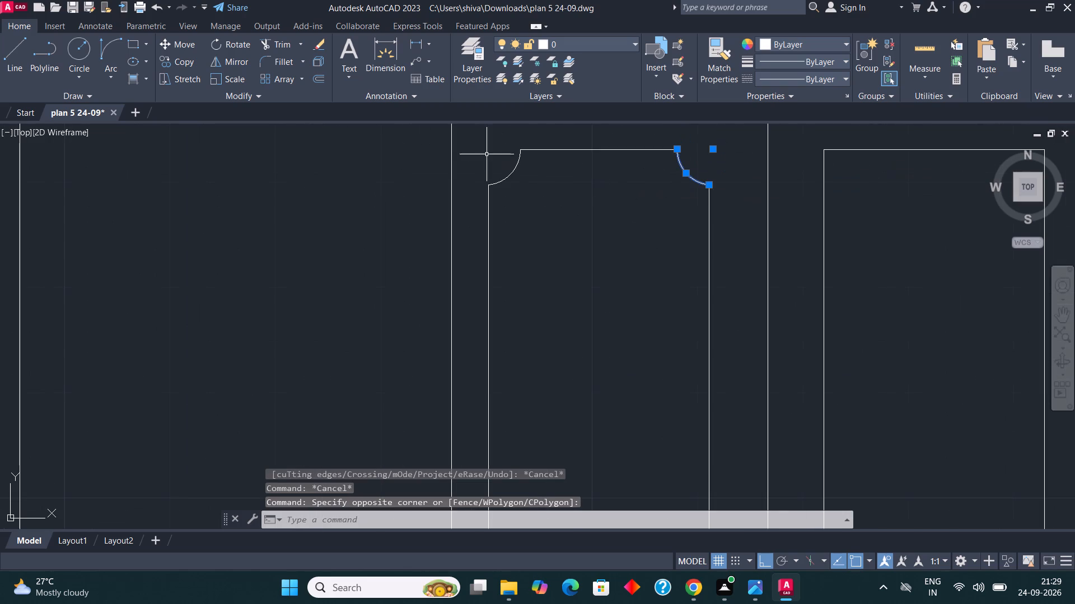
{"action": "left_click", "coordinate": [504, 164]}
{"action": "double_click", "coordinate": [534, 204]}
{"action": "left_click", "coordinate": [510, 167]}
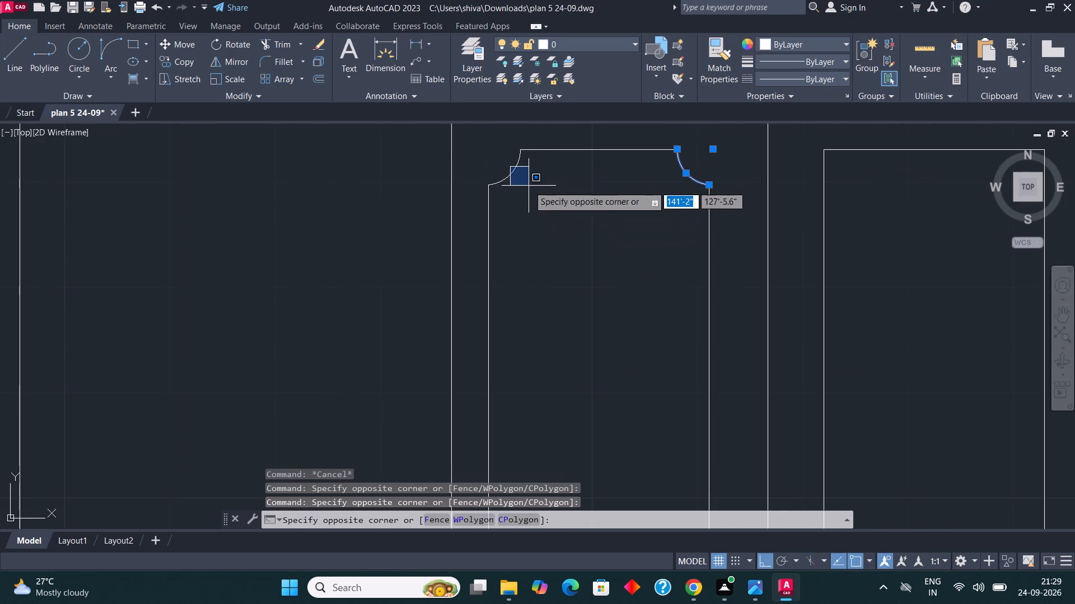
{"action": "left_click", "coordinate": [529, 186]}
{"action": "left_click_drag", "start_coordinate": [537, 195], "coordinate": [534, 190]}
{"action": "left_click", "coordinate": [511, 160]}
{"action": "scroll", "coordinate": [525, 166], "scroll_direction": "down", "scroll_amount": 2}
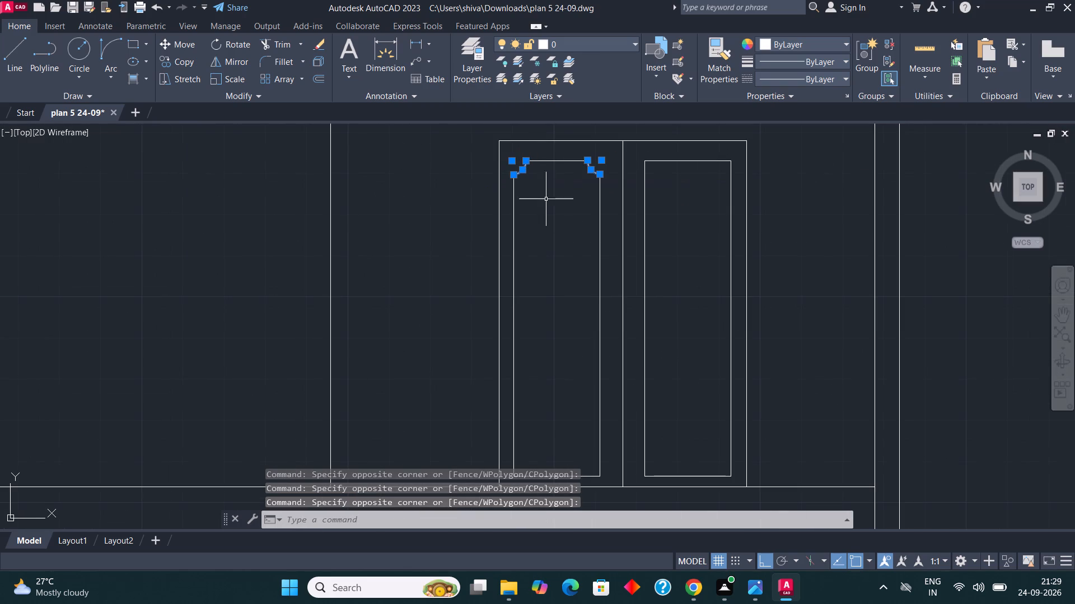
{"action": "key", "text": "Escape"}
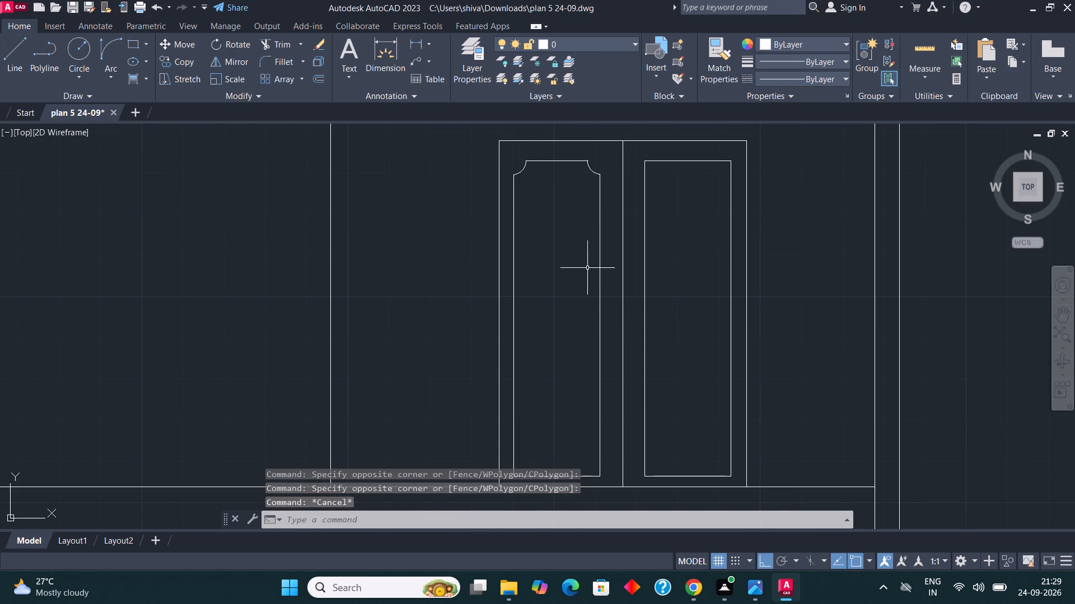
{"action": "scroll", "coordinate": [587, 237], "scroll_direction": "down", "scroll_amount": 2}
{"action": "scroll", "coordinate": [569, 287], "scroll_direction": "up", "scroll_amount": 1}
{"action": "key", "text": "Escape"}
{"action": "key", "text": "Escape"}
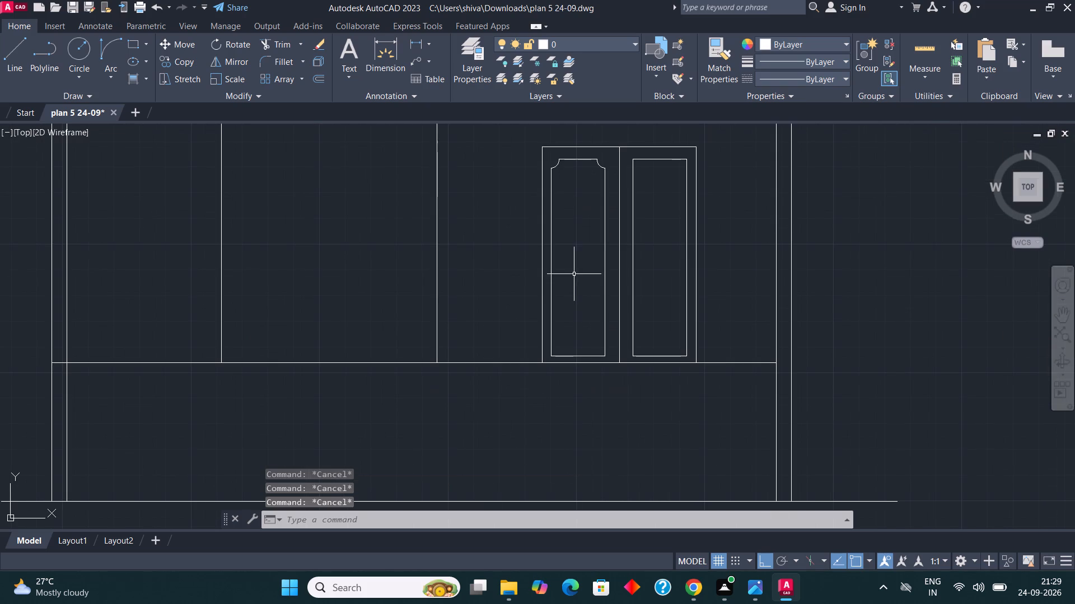
Draw a horizontal line from the midpoint of the left panel's left edge to just beyond its right edge.
{"action": "key", "text": "l"}
{"action": "key", "text": "Return"}
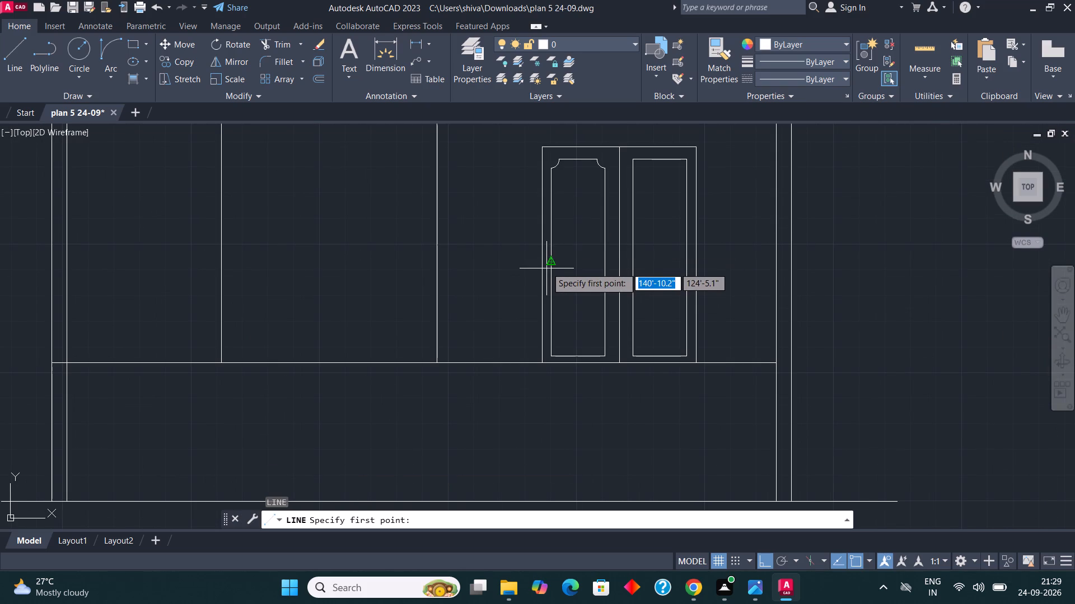
{"action": "left_click", "coordinate": [547, 259]}
{"action": "scroll", "coordinate": [605, 258], "scroll_direction": "up", "scroll_amount": 2}
{"action": "left_click", "coordinate": [614, 265]}
{"action": "key", "text": "Escape"}
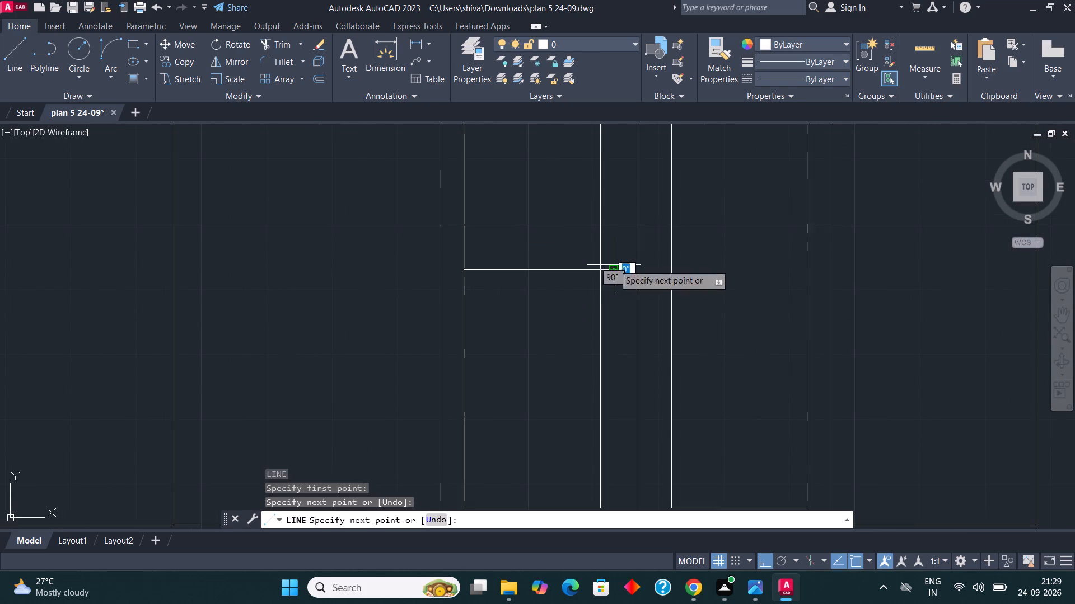
Trim the part of the horizontal dividing line that extends past the left panel's right edge.
{"action": "key", "text": "t"}
{"action": "key", "text": "r"}
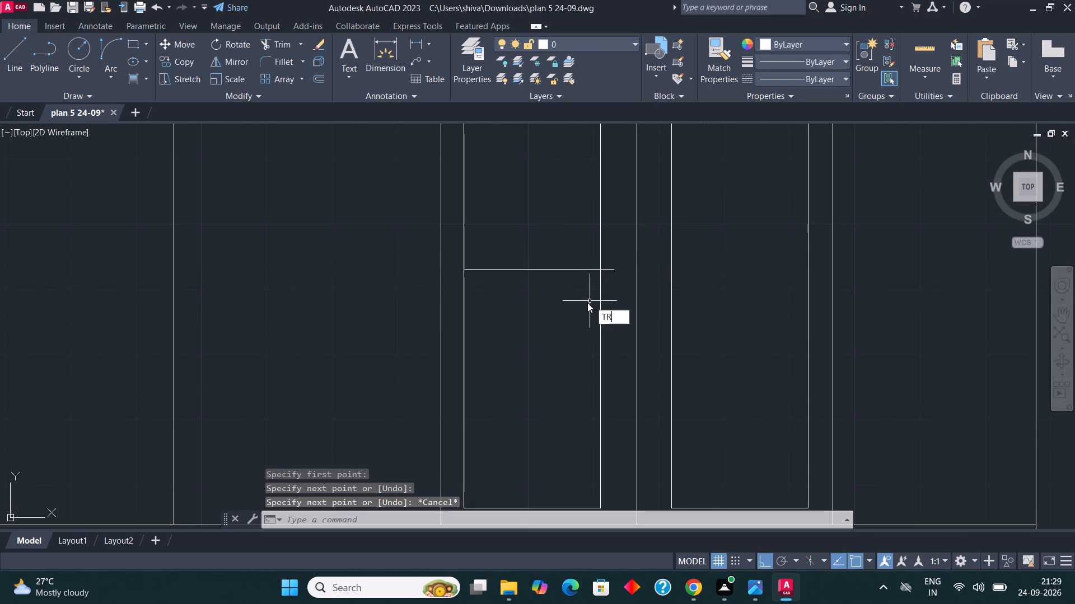
{"action": "key", "text": "Return"}
{"action": "left_click", "coordinate": [606, 271]}
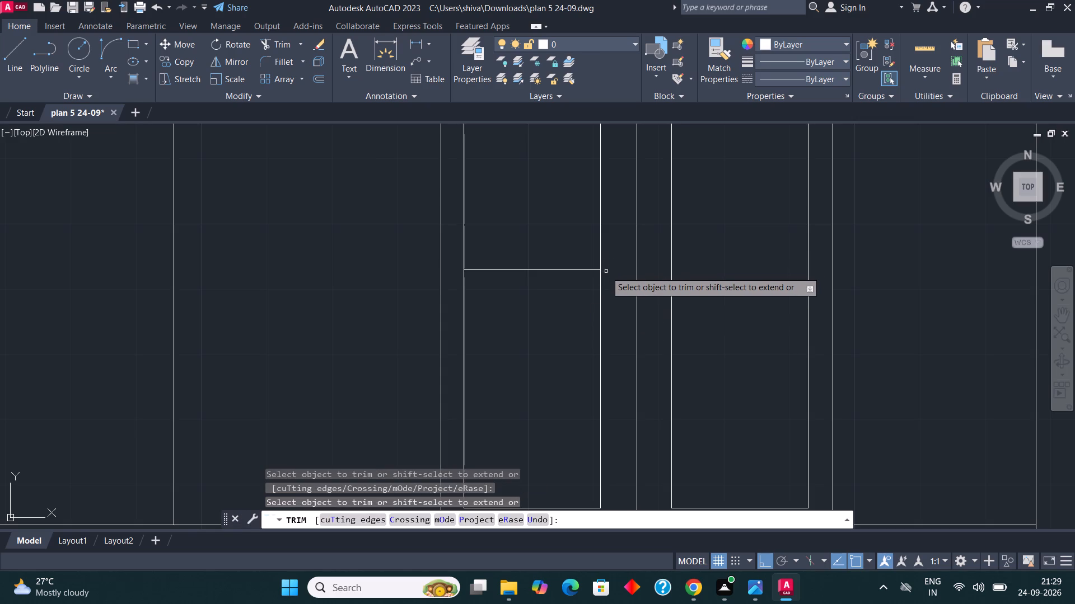
{"action": "scroll", "coordinate": [542, 328], "scroll_direction": "down", "scroll_amount": 2}
{"action": "key", "text": "Escape"}
{"action": "key", "text": "Escape"}
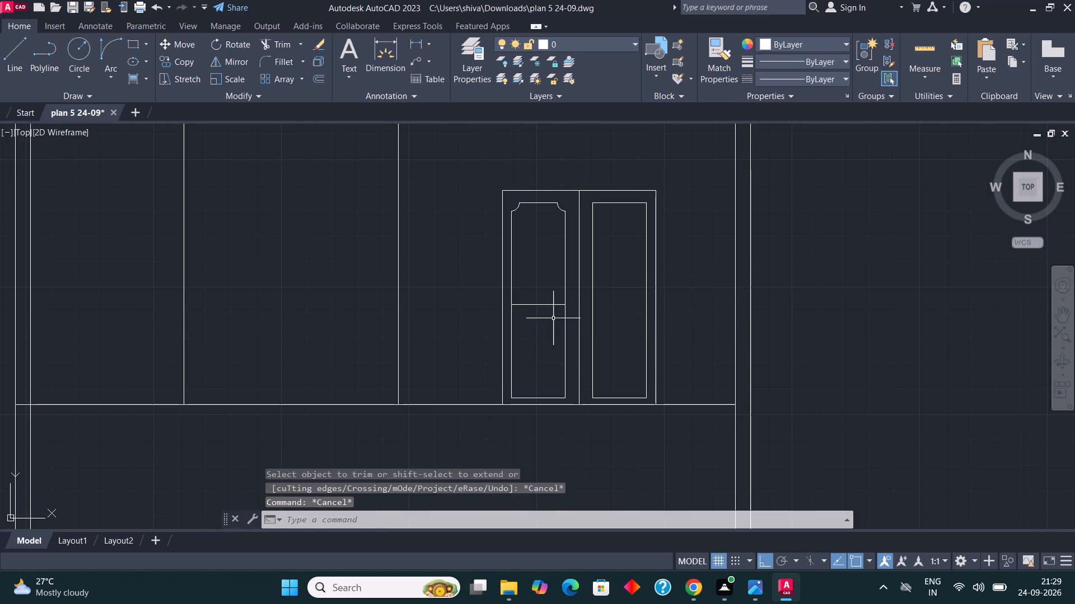
Delete the plain panel rectangle from the door's right half.
{"action": "scroll", "coordinate": [641, 256], "scroll_direction": "up", "scroll_amount": 1}
{"action": "scroll", "coordinate": [620, 277], "scroll_direction": "down", "scroll_amount": 1}
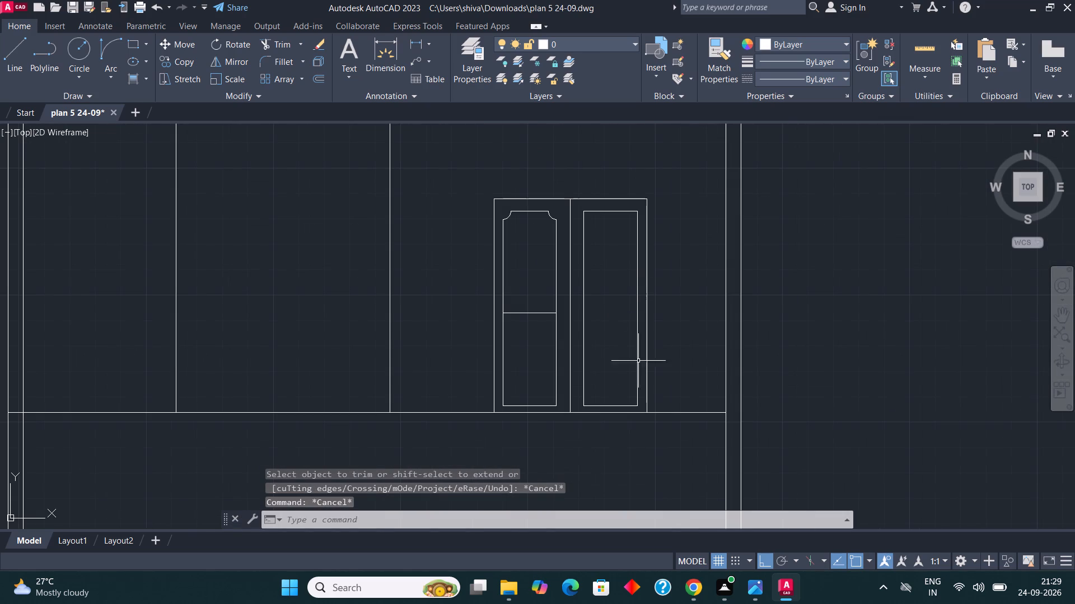
{"action": "scroll", "coordinate": [642, 404], "scroll_direction": "up", "scroll_amount": 1}
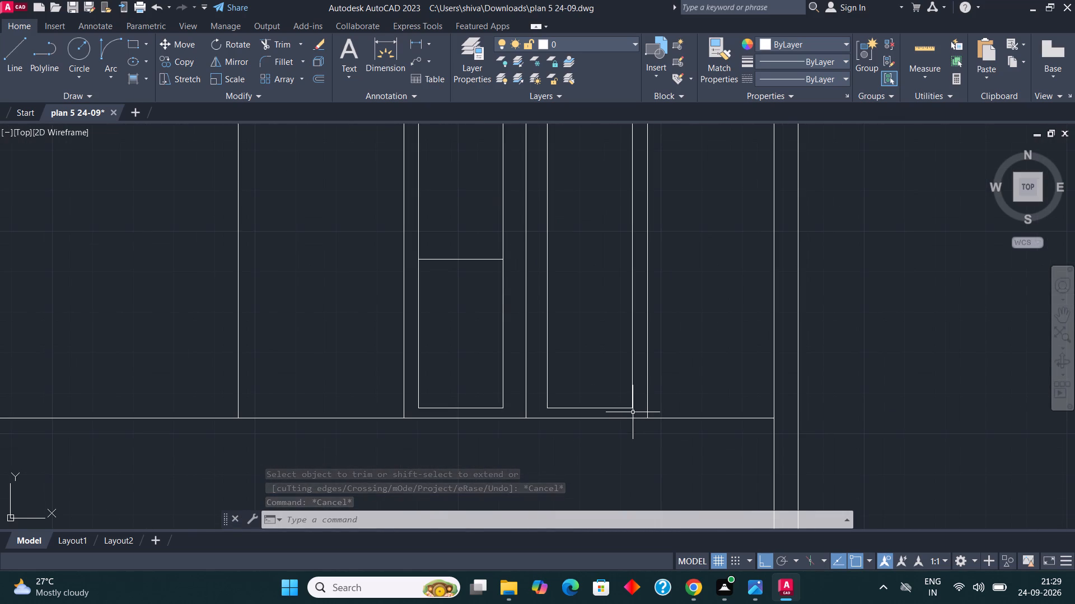
{"action": "left_click", "coordinate": [633, 412]}
{"action": "scroll", "coordinate": [575, 334], "scroll_direction": "down", "scroll_amount": 1}
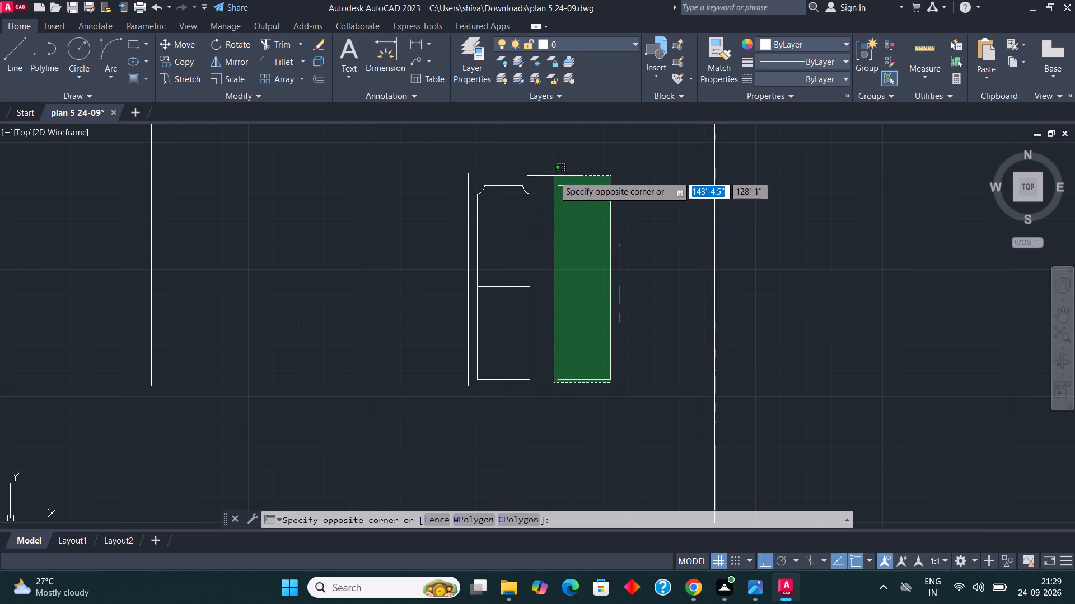
{"action": "left_click", "coordinate": [554, 176]}
{"action": "key", "text": "Delete"}
Copy the left door panel with its dividing line 2'-9" horizontally into the door's right half.
{"action": "left_click", "coordinate": [535, 267]}
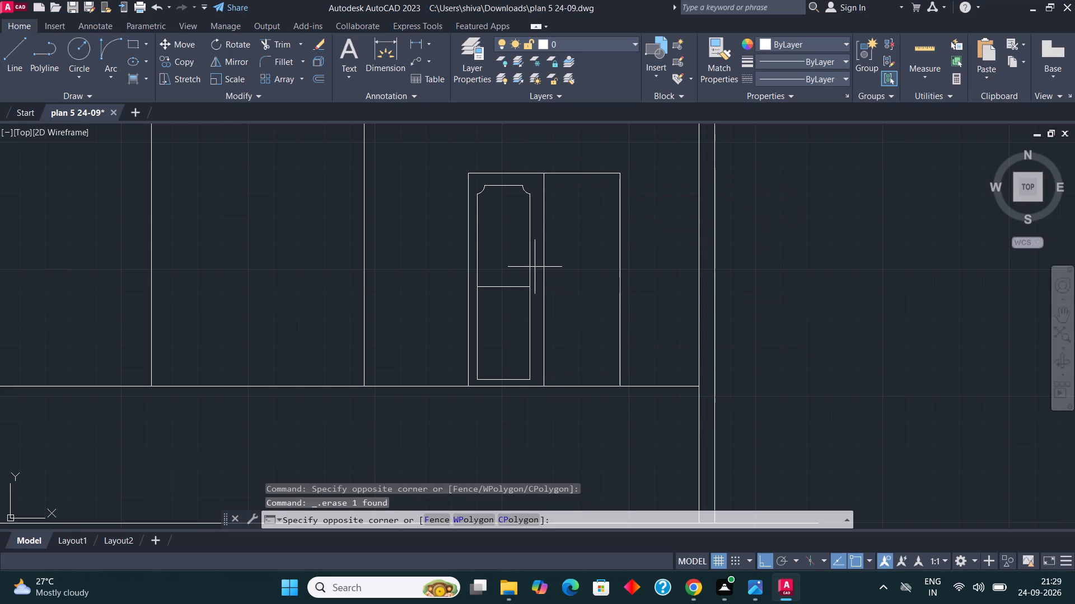
{"action": "left_click", "coordinate": [476, 181]}
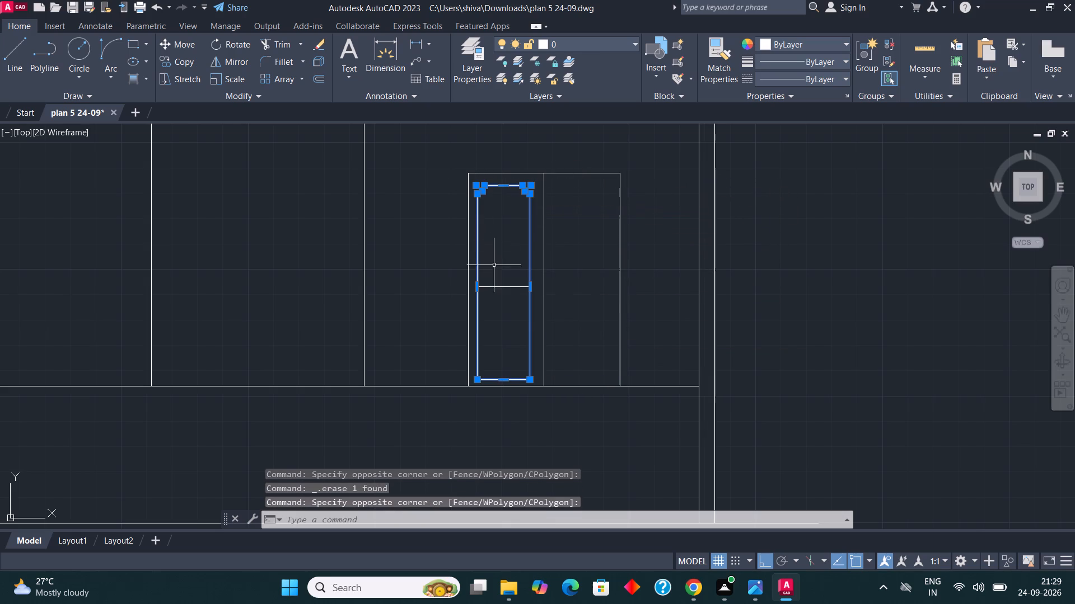
{"action": "left_click", "coordinate": [506, 296]}
{"action": "left_click", "coordinate": [490, 280]}
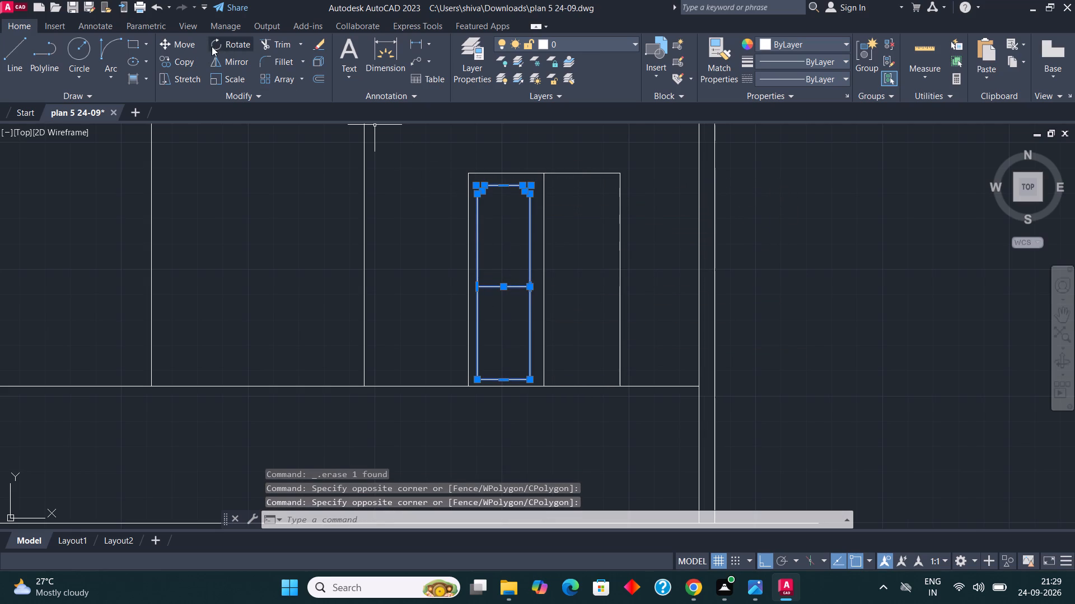
{"action": "left_click", "coordinate": [184, 60]}
{"action": "left_click", "coordinate": [475, 231]}
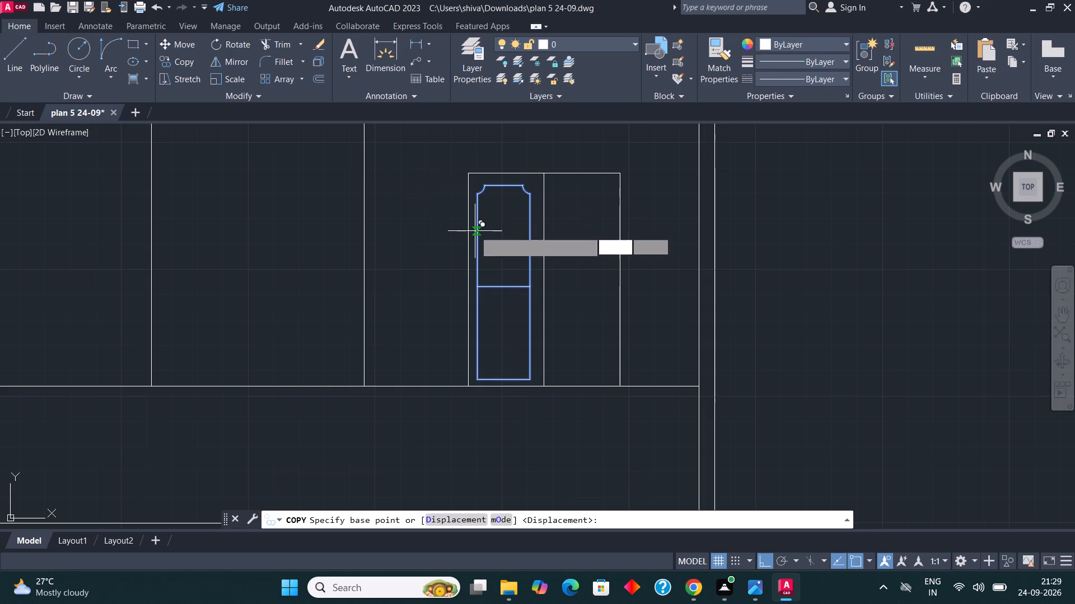
{"action": "scroll", "coordinate": [568, 236], "scroll_direction": "up", "scroll_amount": 1}
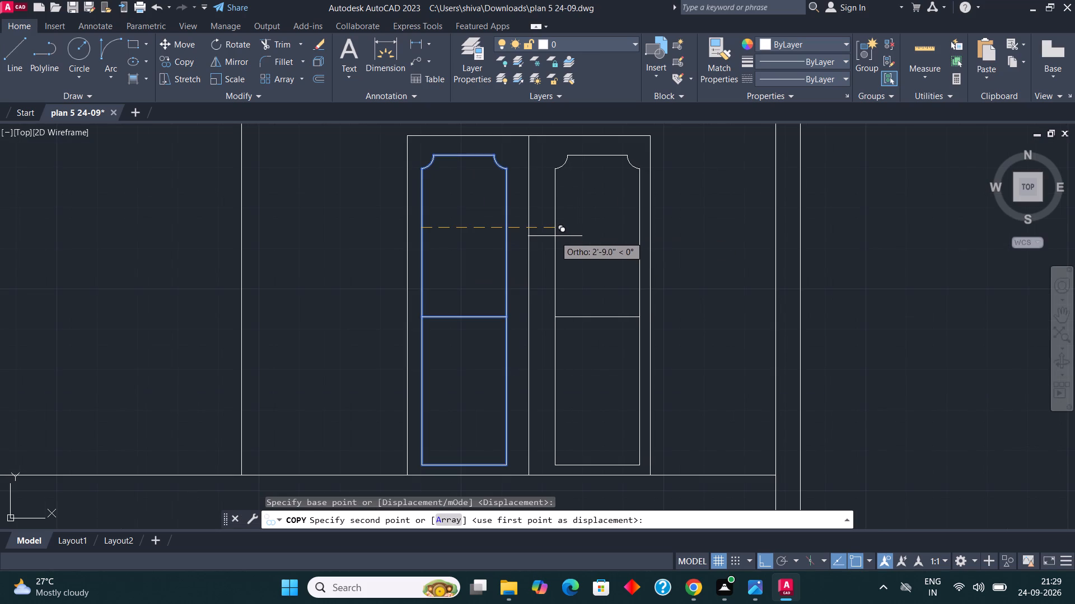
{"action": "left_click", "coordinate": [554, 236]}
{"action": "key", "text": "Escape"}
{"action": "scroll", "coordinate": [594, 224], "scroll_direction": "down", "scroll_amount": 1}
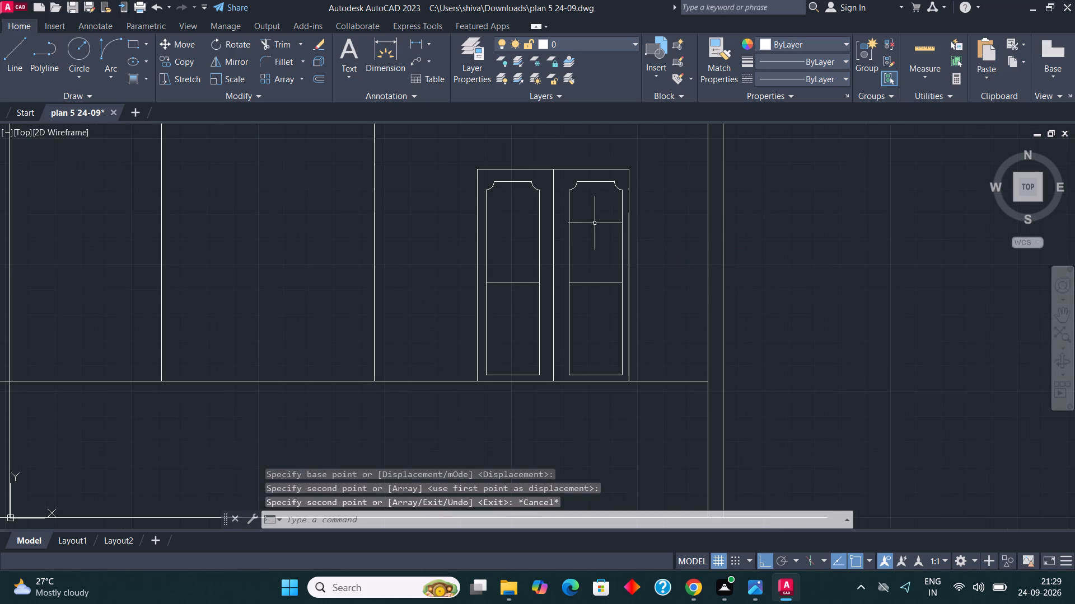
Draw a narrow upright handle rectangle about 10.7" tall across the door's centre line, level with the panel dividers.
{"action": "scroll", "coordinate": [534, 270], "scroll_direction": "up", "scroll_amount": 3}
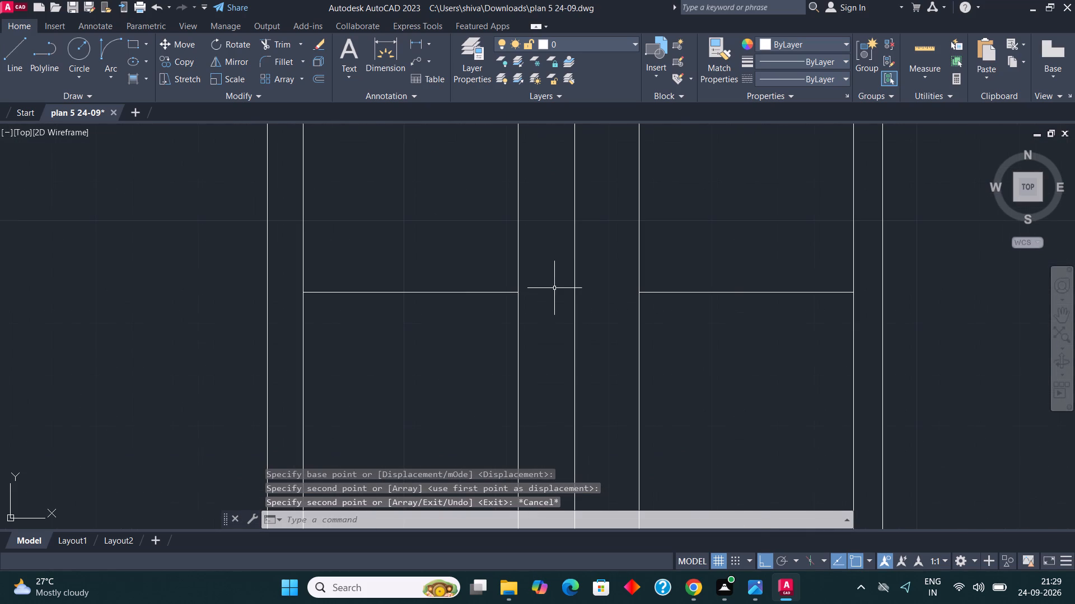
{"action": "scroll", "coordinate": [564, 308], "scroll_direction": "up", "scroll_amount": 1}
{"action": "key", "text": "Escape"}
{"action": "key", "text": "Escape"}
{"action": "key", "text": "Escape"}
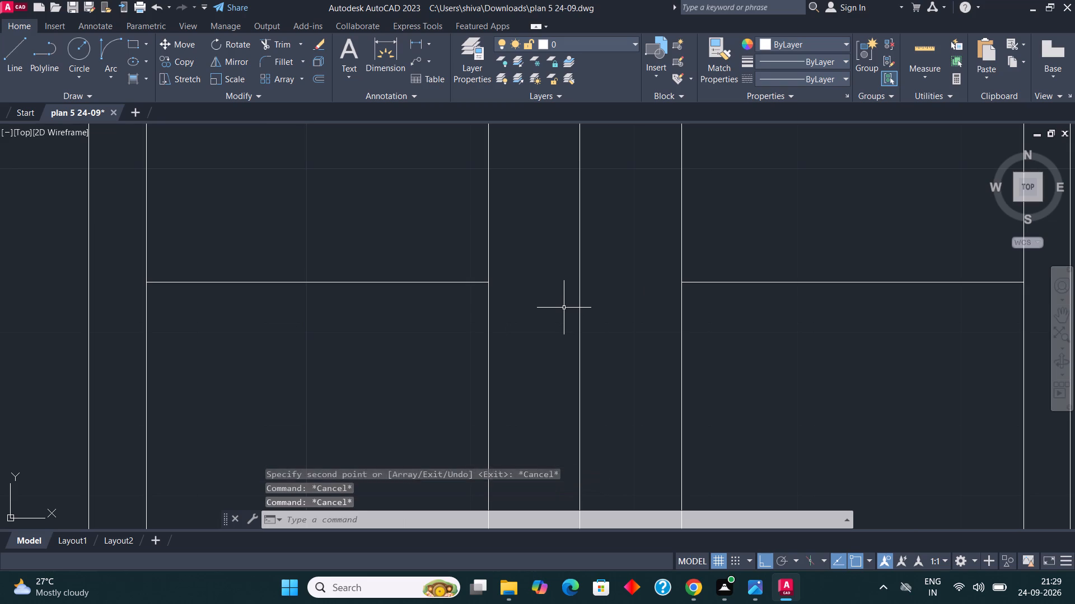
{"action": "type", "text": "REC"}
{"action": "key", "text": "Return"}
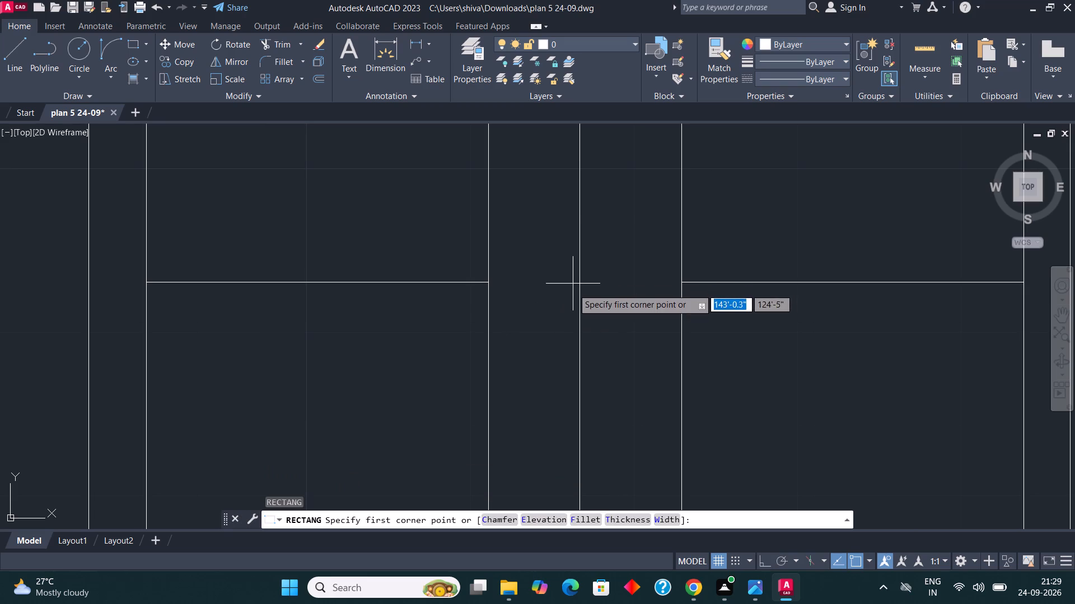
{"action": "scroll", "coordinate": [573, 289], "scroll_direction": "down", "scroll_amount": 1}
{"action": "left_click", "coordinate": [555, 224]}
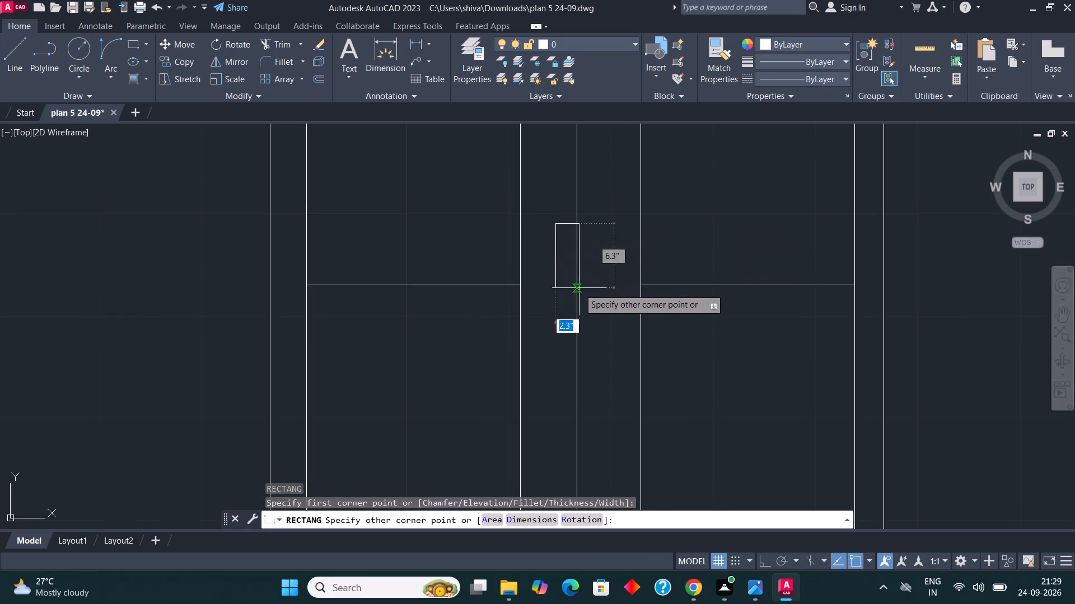
{"action": "left_click", "coordinate": [597, 333]}
{"action": "scroll", "coordinate": [573, 259], "scroll_direction": "up", "scroll_amount": 1}
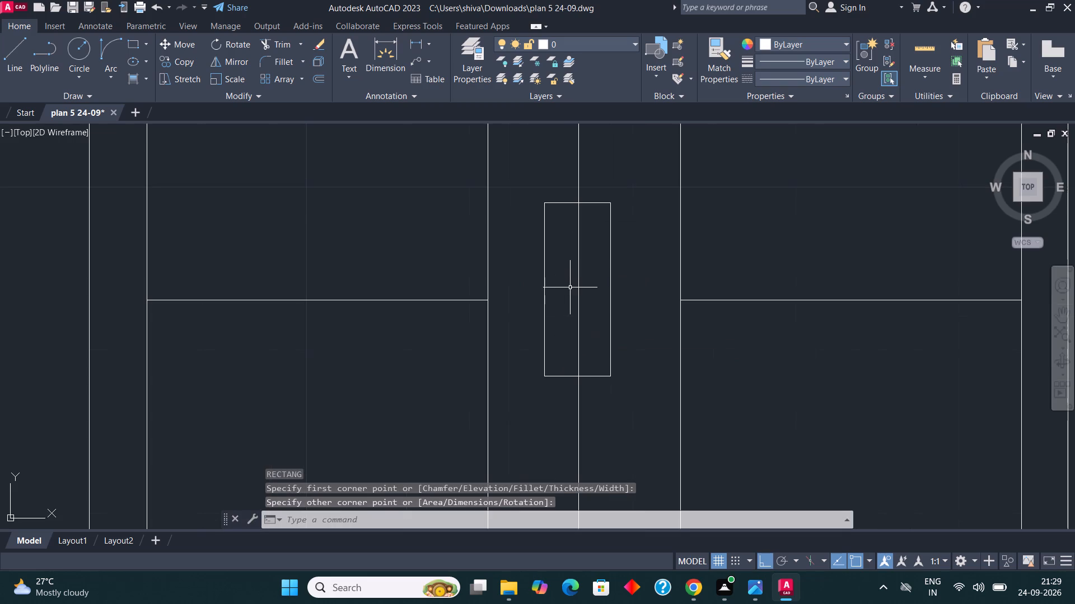
Trim the part of the door's centre line that runs inside the handle rectangle.
{"action": "key", "text": "Escape"}
{"action": "key", "text": "Escape"}
{"action": "key", "text": "Escape"}
{"action": "type", "text": "TR"}
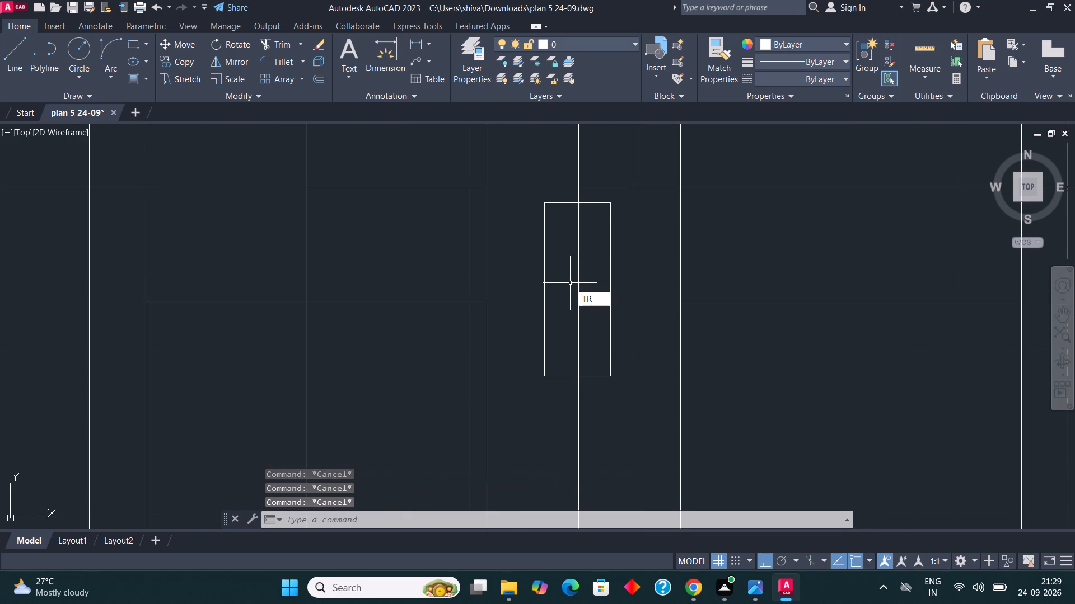
{"action": "key", "text": "Return"}
{"action": "left_click", "coordinate": [577, 275]}
{"action": "key", "text": "Escape"}
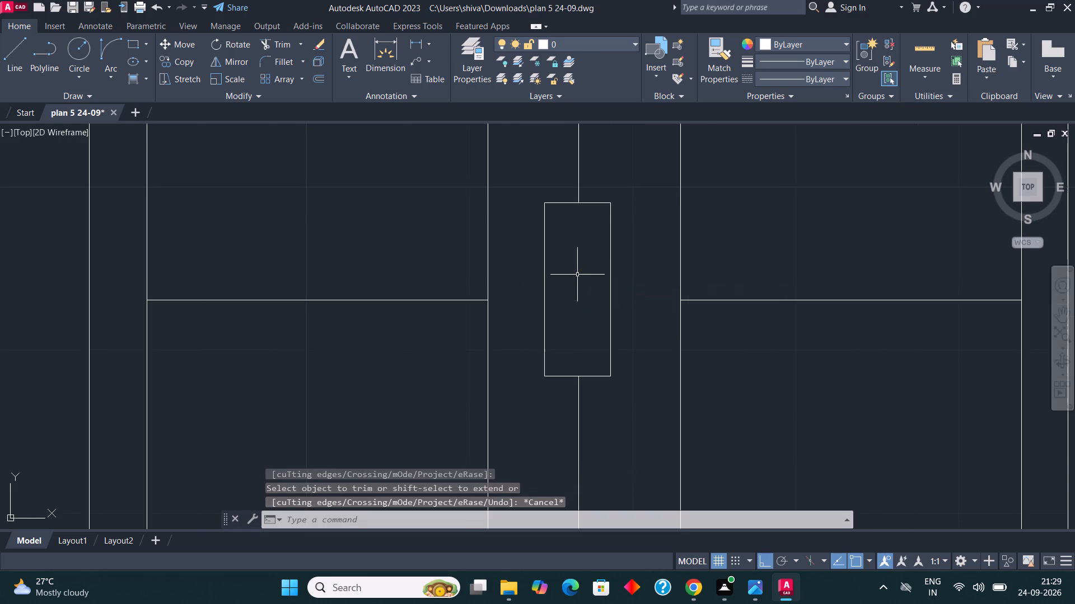
{"action": "key", "text": "Escape"}
{"action": "key", "text": "Escape"}
Offset the handle rectangle 1" inward.
{"action": "left_click", "coordinate": [582, 245]}
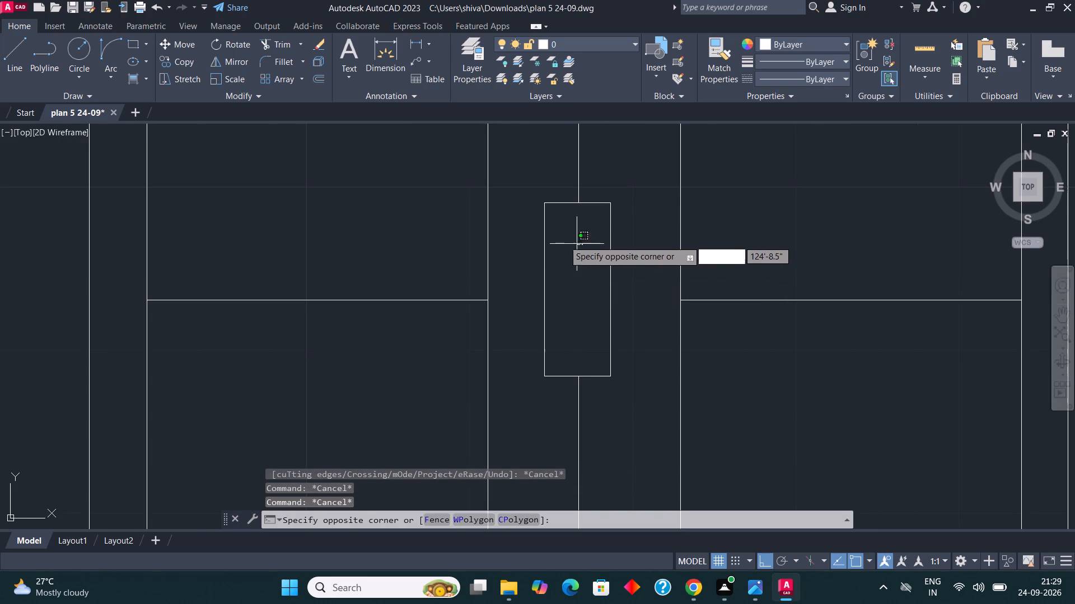
{"action": "left_click", "coordinate": [532, 237]}
{"action": "left_click", "coordinate": [326, 84]}
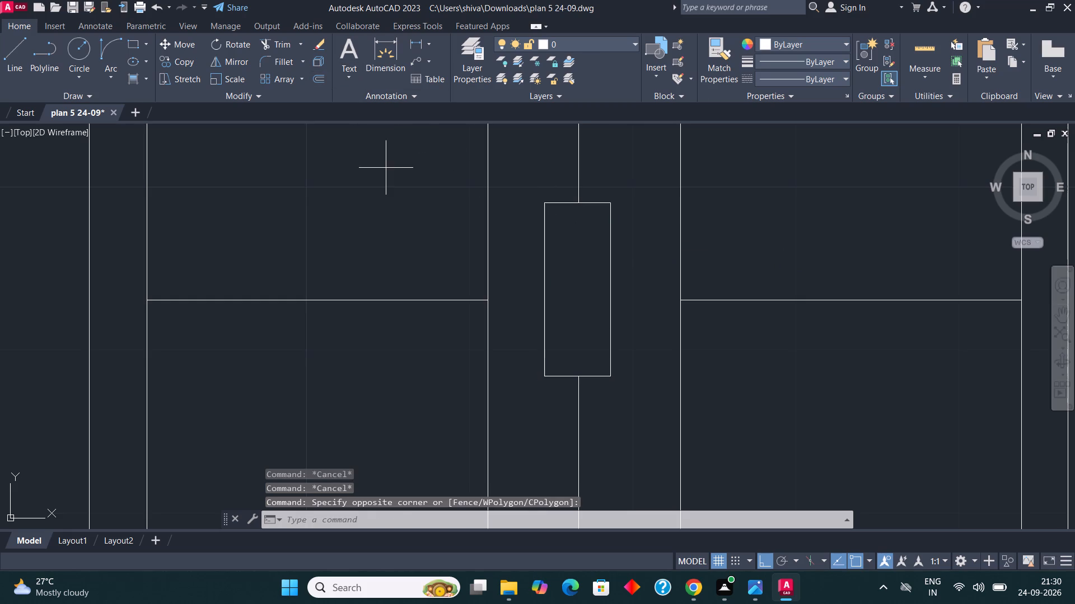
{"action": "key", "text": "2"}
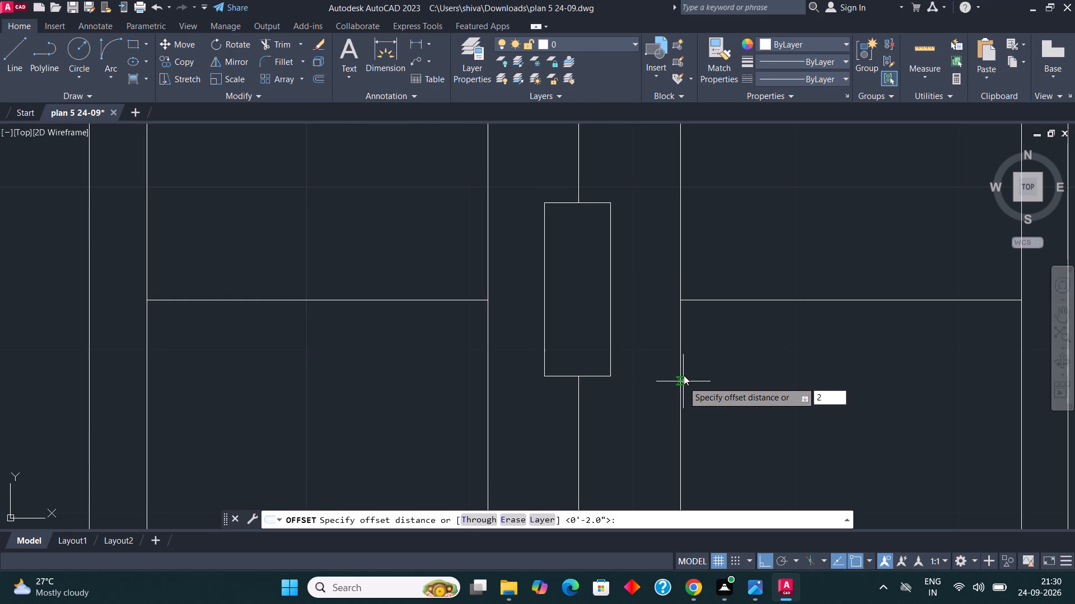
{"action": "key", "text": "shift+quotedbl"}
{"action": "key", "text": "Return"}
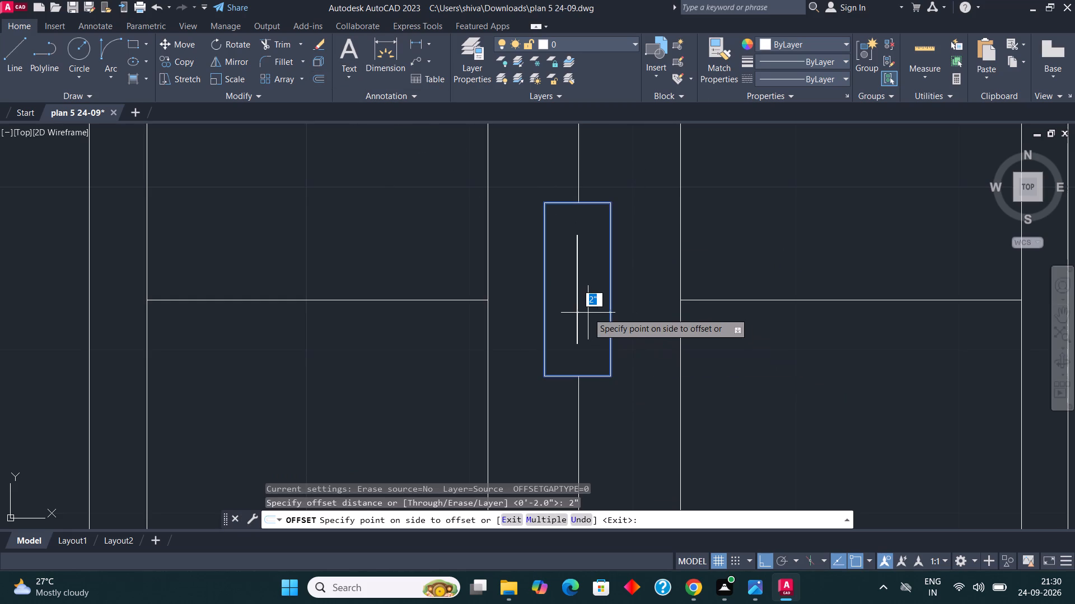
{"action": "key", "text": "1"}
{"action": "key", "text": "shift+quotedbl"}
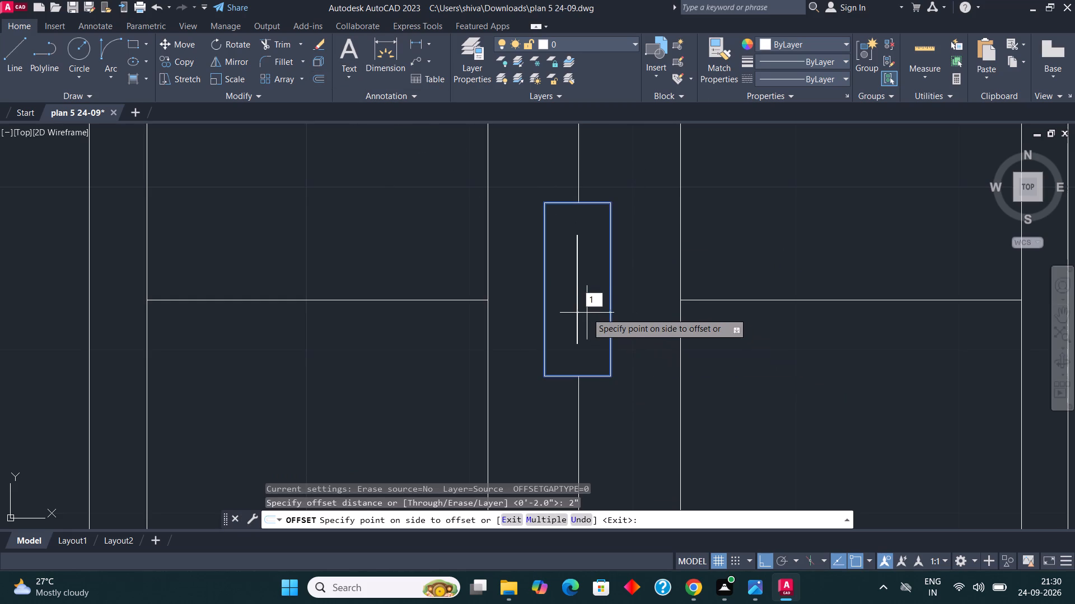
{"action": "key", "text": "Return"}
{"action": "left_click", "coordinate": [588, 313]}
{"action": "scroll", "coordinate": [574, 315], "scroll_direction": "down", "scroll_amount": 1}
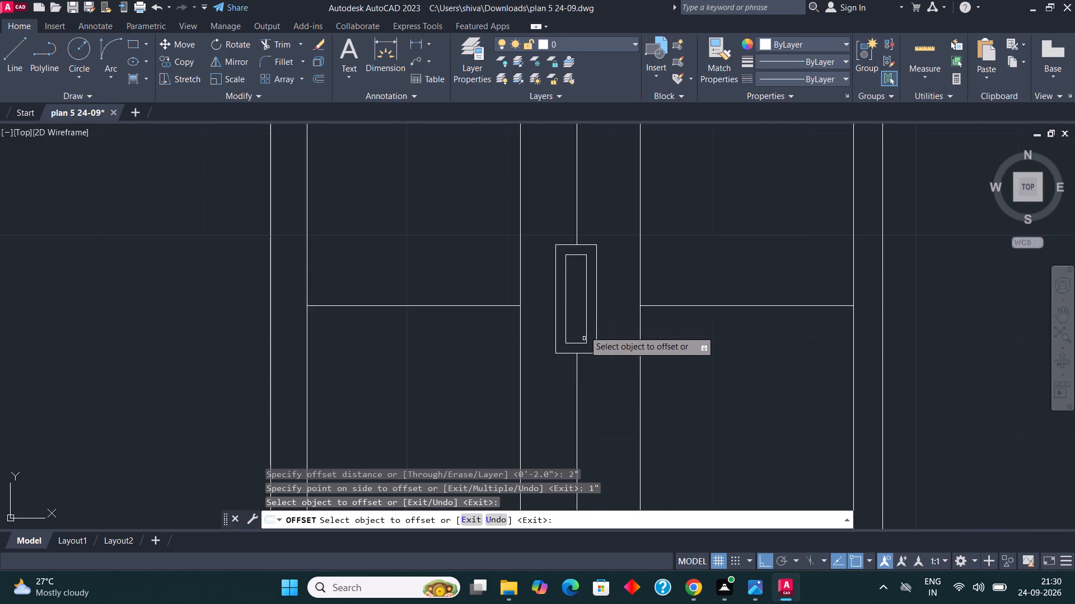
{"action": "scroll", "coordinate": [586, 314], "scroll_direction": "down", "scroll_amount": 1}
{"action": "scroll", "coordinate": [593, 314], "scroll_direction": "up", "scroll_amount": 2}
{"action": "key", "text": "Escape"}
{"action": "key", "text": "Escape"}
{"action": "key", "text": "Escape"}
{"action": "key", "text": "Escape"}
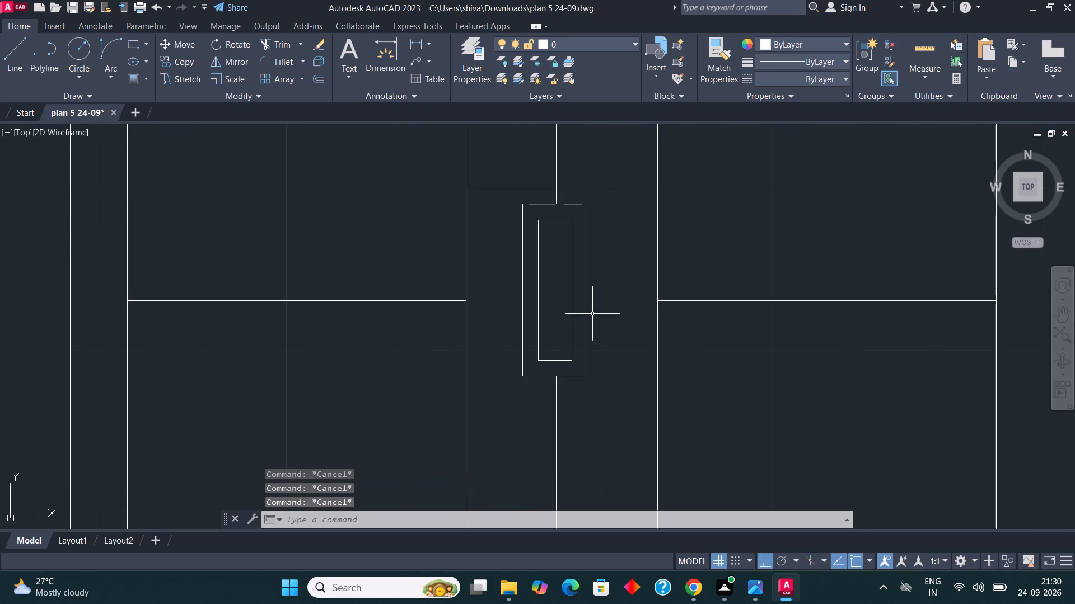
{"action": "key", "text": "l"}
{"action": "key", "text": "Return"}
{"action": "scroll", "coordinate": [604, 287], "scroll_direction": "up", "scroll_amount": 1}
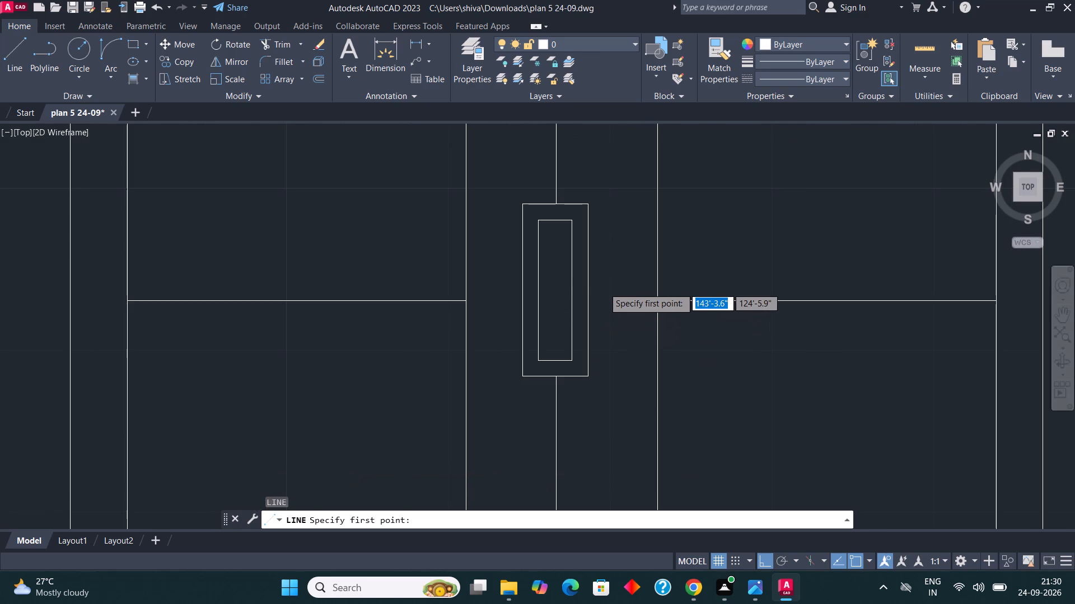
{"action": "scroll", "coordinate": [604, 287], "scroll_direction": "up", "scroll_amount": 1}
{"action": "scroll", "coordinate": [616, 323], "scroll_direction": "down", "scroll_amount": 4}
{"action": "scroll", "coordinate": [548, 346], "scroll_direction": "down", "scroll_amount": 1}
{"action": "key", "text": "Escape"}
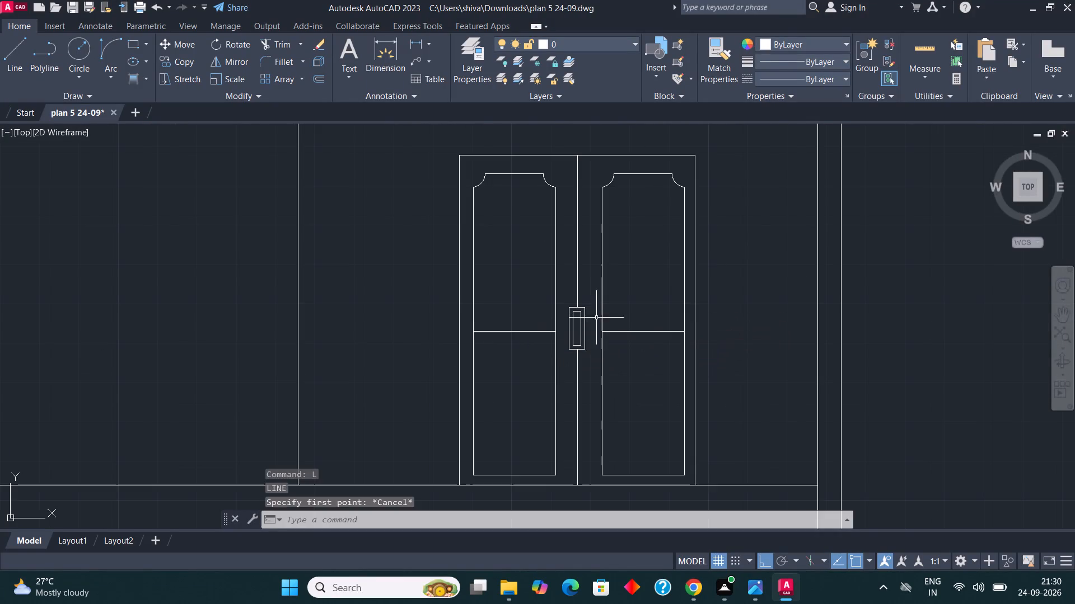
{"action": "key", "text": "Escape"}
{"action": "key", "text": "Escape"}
Examine the second section's storeys and the lowest storey's double door alongside the original section.
{"action": "scroll", "coordinate": [597, 351], "scroll_direction": "down", "scroll_amount": 4}
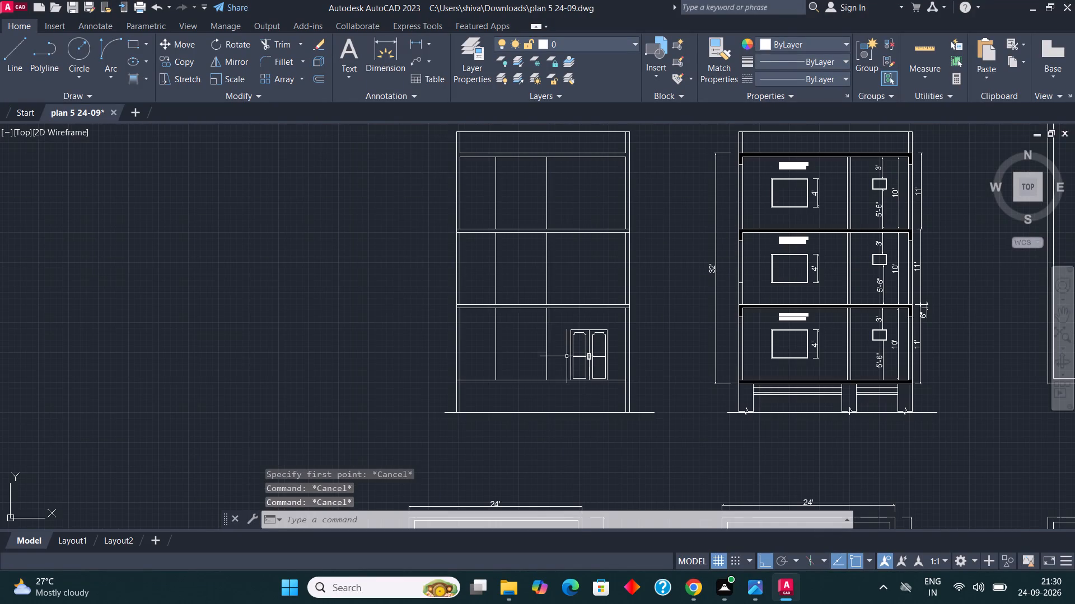
{"action": "scroll", "coordinate": [506, 313], "scroll_direction": "up", "scroll_amount": 1}
{"action": "scroll", "coordinate": [493, 333], "scroll_direction": "down", "scroll_amount": 1}
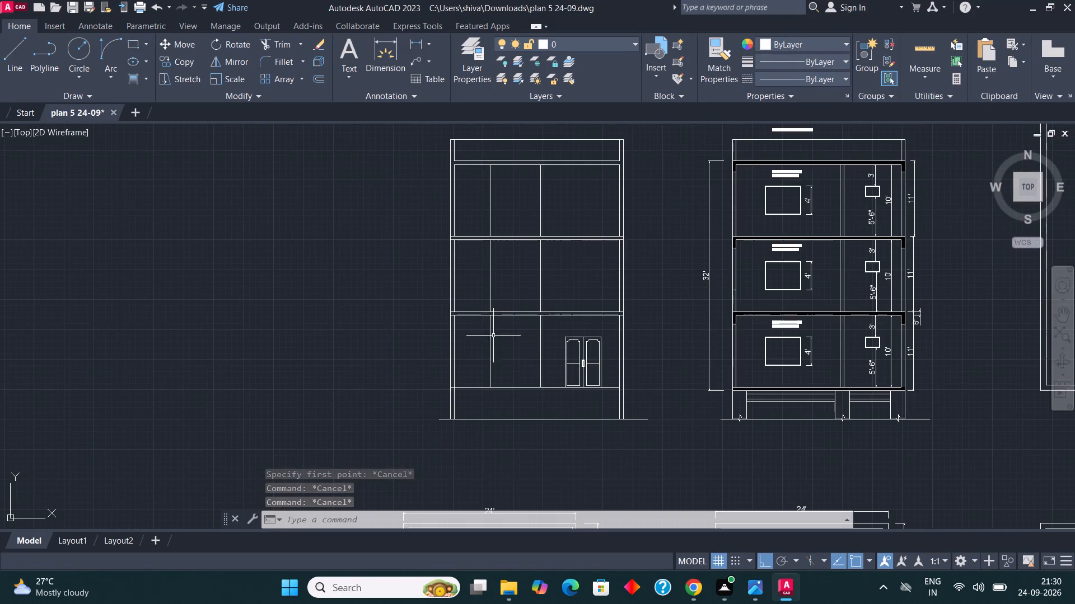
{"action": "scroll", "coordinate": [515, 336], "scroll_direction": "up", "scroll_amount": 1}
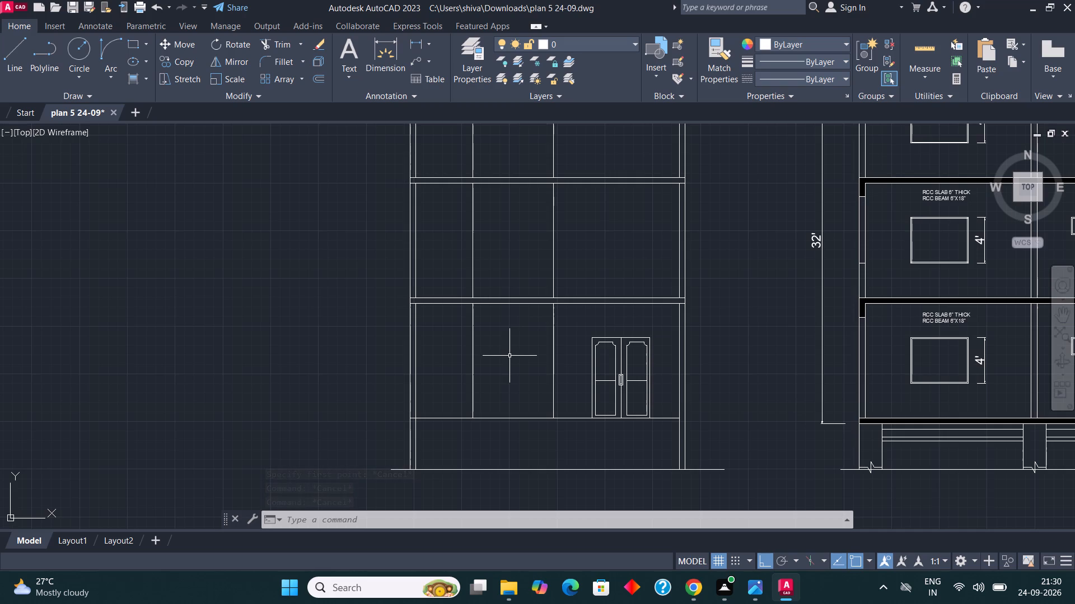
{"action": "scroll", "coordinate": [510, 356], "scroll_direction": "down", "scroll_amount": 1}
{"action": "scroll", "coordinate": [517, 358], "scroll_direction": "up", "scroll_amount": 1}
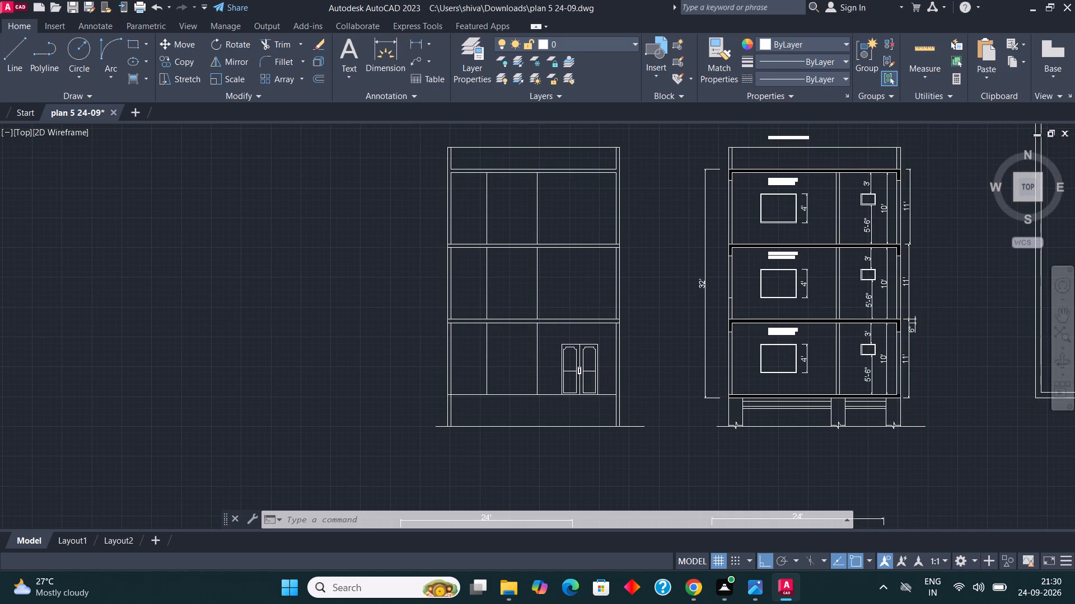
{"action": "scroll", "coordinate": [506, 367], "scroll_direction": "down", "scroll_amount": 1}
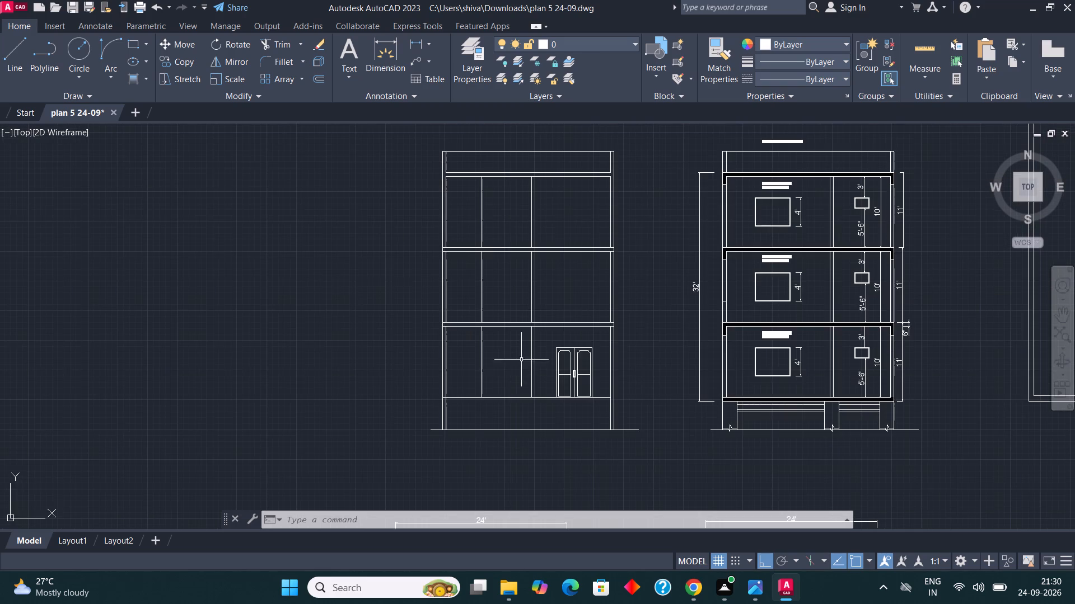
{"action": "scroll", "coordinate": [521, 360], "scroll_direction": "up", "scroll_amount": 1}
{"action": "key", "text": "Escape"}
{"action": "key", "text": "Escape"}
{"action": "scroll", "coordinate": [511, 358], "scroll_direction": "up", "scroll_amount": 1}
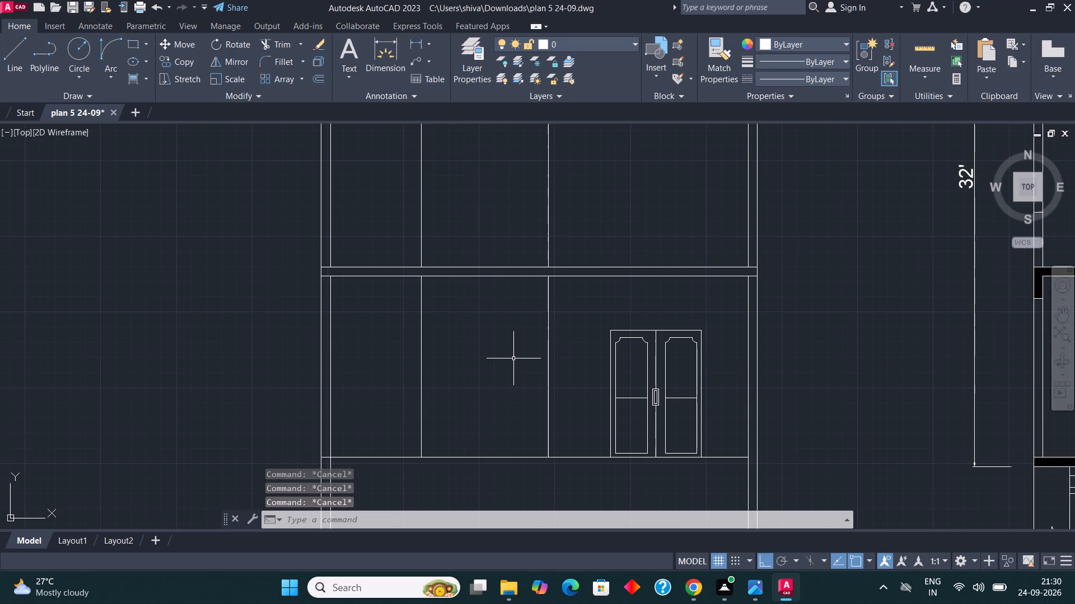
{"action": "scroll", "coordinate": [527, 339], "scroll_direction": "down", "scroll_amount": 1}
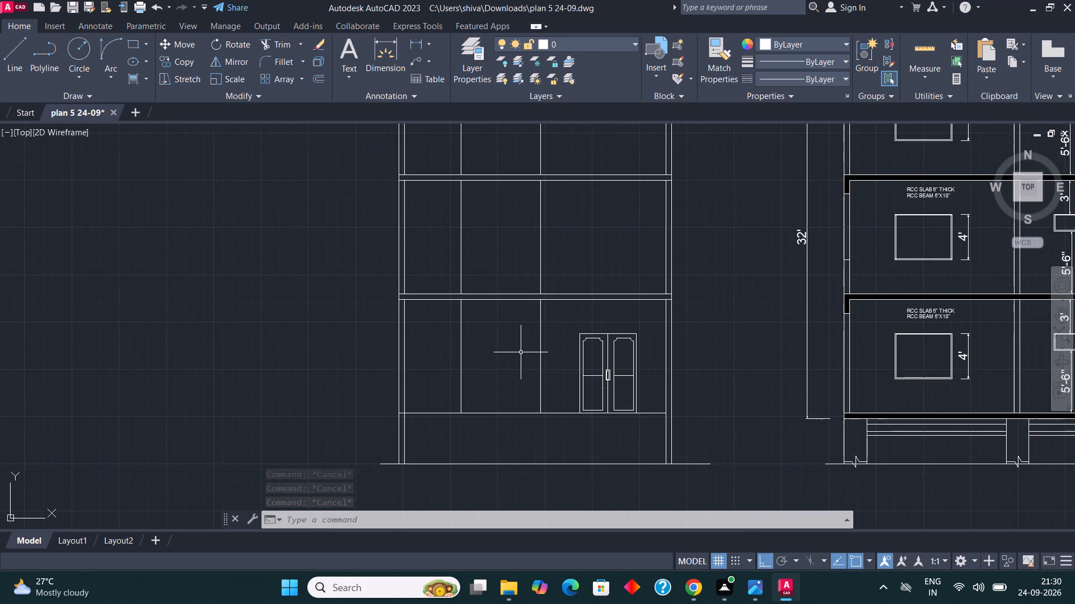
{"action": "scroll", "coordinate": [521, 352], "scroll_direction": "up", "scroll_amount": 1}
{"action": "scroll", "coordinate": [529, 325], "scroll_direction": "down", "scroll_amount": 1}
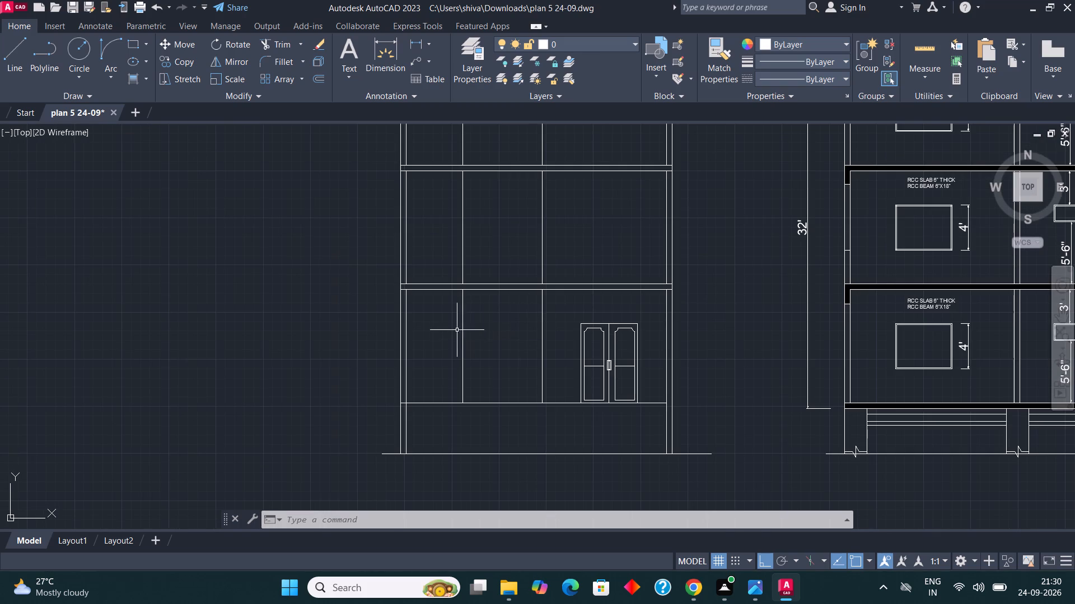
{"action": "scroll", "coordinate": [456, 328], "scroll_direction": "up", "scroll_amount": 1}
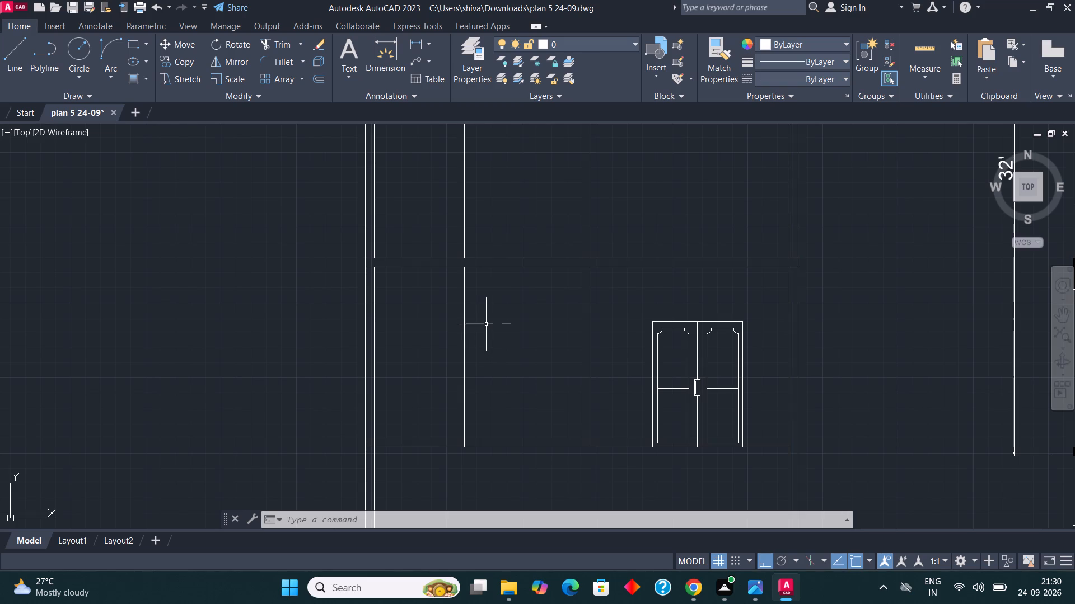
{"action": "scroll", "coordinate": [483, 340], "scroll_direction": "down", "scroll_amount": 1}
{"action": "scroll", "coordinate": [454, 408], "scroll_direction": "up", "scroll_amount": 2}
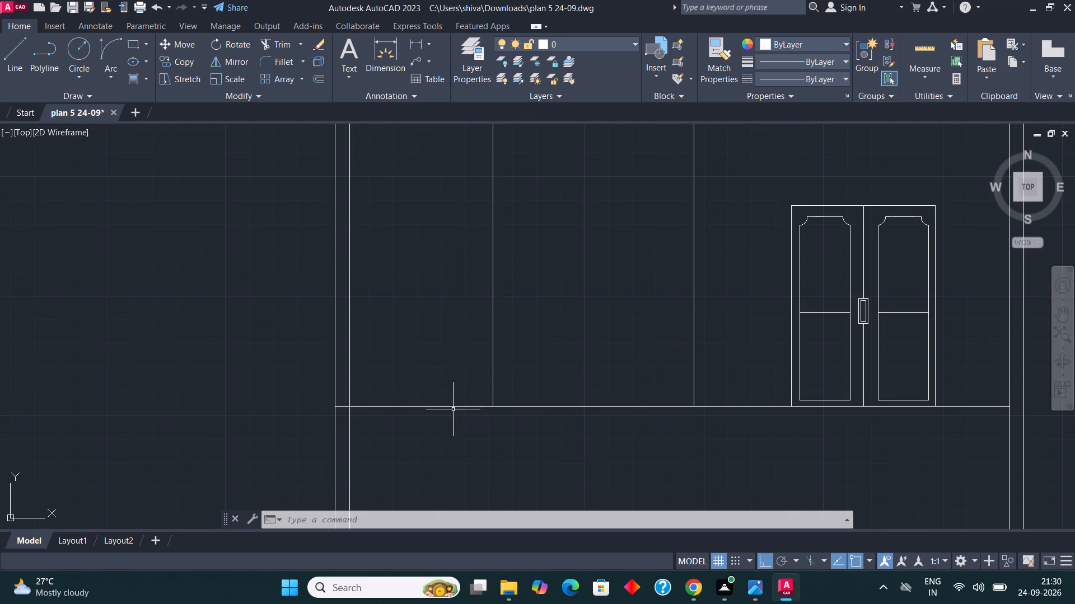
{"action": "key", "text": "Escape"}
{"action": "key", "text": "Escape"}
{"action": "key", "text": "Escape"}
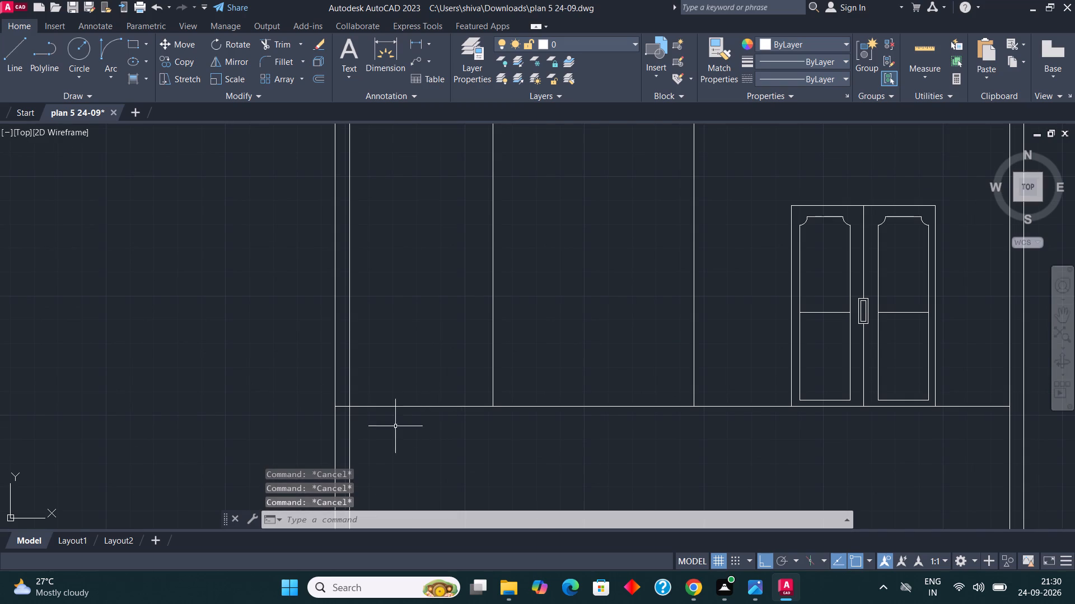
{"action": "scroll", "coordinate": [363, 415], "scroll_direction": "up", "scroll_amount": 1}
{"action": "scroll", "coordinate": [349, 402], "scroll_direction": "down", "scroll_amount": 1}
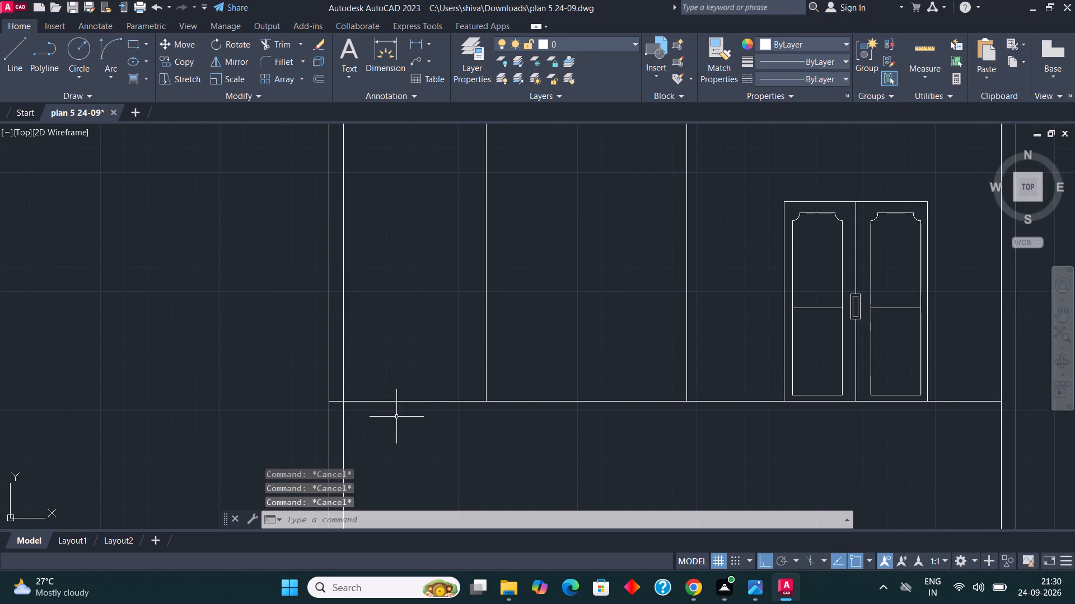
{"action": "scroll", "coordinate": [396, 418], "scroll_direction": "down", "scroll_amount": 1}
{"action": "scroll", "coordinate": [403, 400], "scroll_direction": "up", "scroll_amount": 1}
{"action": "scroll", "coordinate": [403, 400], "scroll_direction": "down", "scroll_amount": 1}
{"action": "key", "text": "Escape"}
{"action": "key", "text": "Escape"}
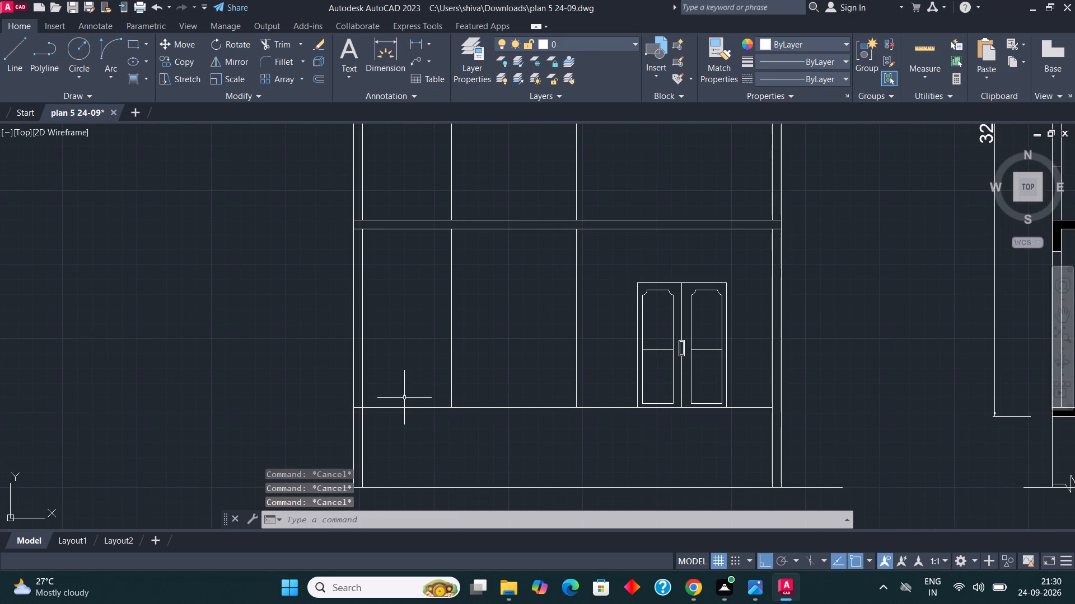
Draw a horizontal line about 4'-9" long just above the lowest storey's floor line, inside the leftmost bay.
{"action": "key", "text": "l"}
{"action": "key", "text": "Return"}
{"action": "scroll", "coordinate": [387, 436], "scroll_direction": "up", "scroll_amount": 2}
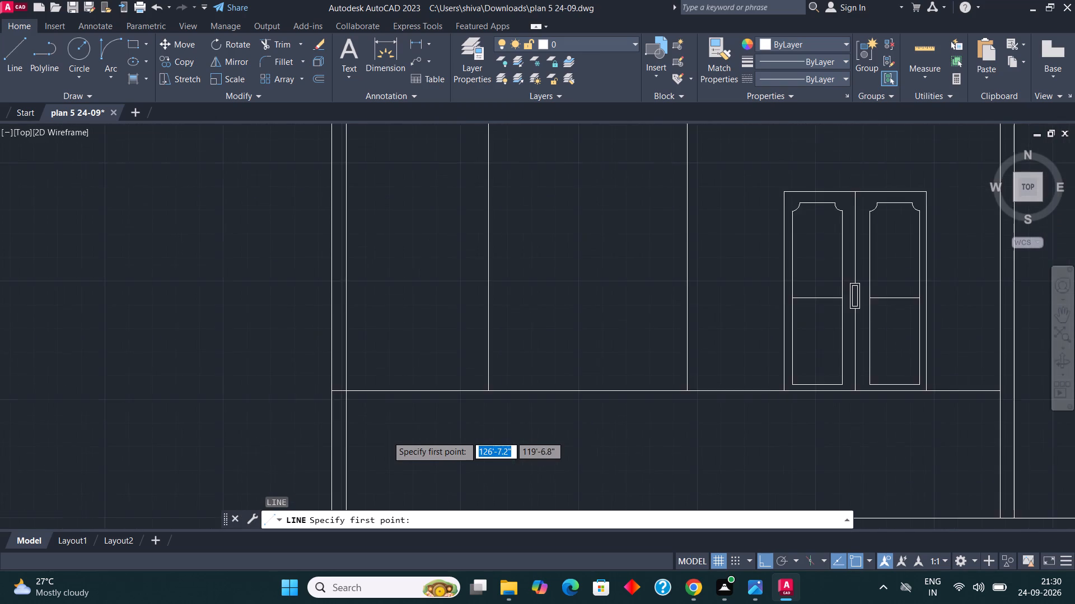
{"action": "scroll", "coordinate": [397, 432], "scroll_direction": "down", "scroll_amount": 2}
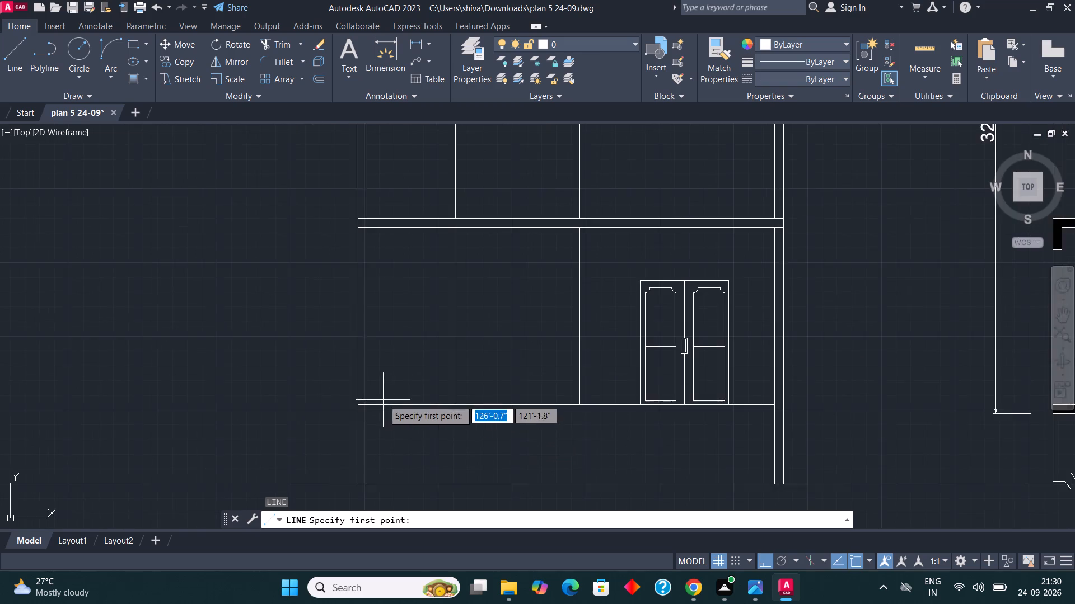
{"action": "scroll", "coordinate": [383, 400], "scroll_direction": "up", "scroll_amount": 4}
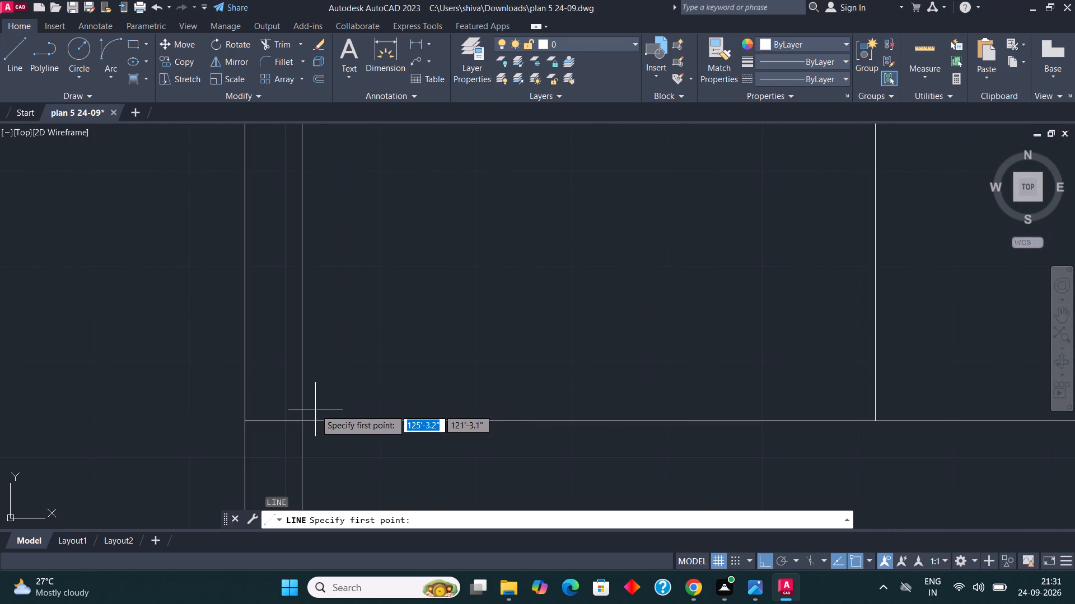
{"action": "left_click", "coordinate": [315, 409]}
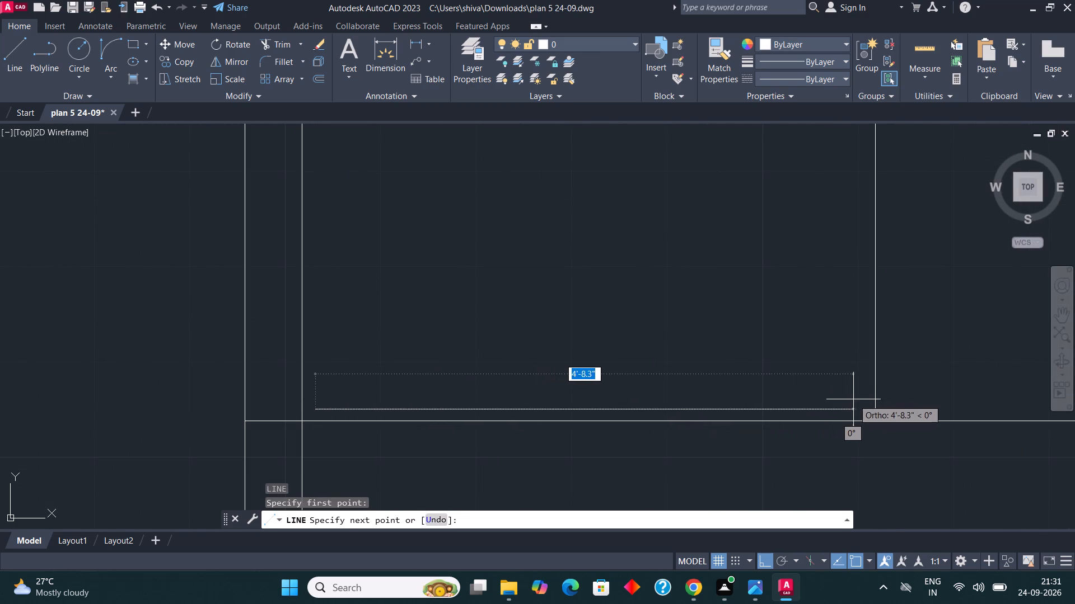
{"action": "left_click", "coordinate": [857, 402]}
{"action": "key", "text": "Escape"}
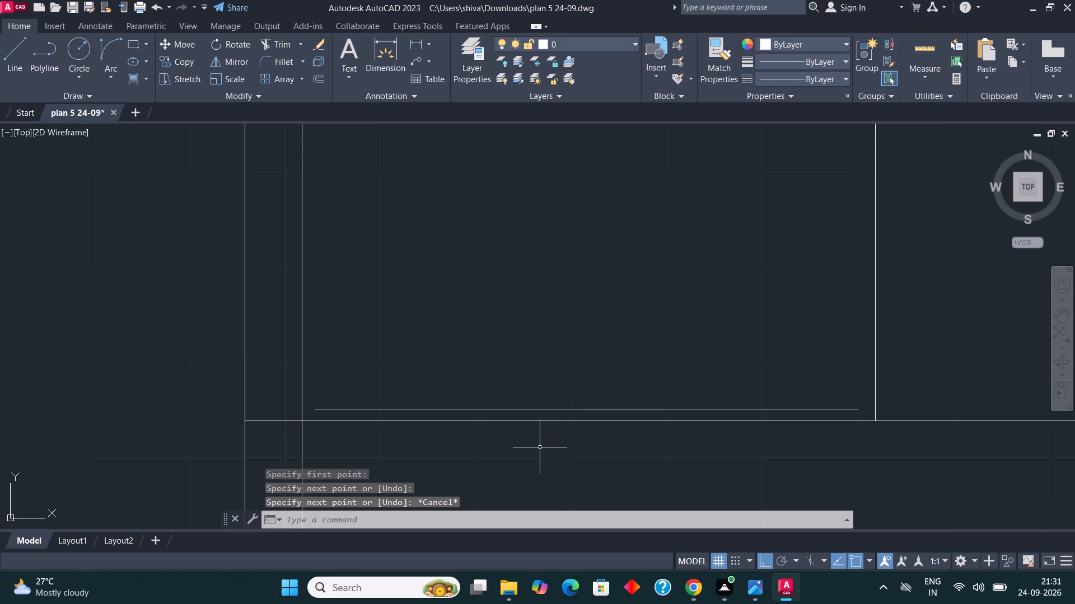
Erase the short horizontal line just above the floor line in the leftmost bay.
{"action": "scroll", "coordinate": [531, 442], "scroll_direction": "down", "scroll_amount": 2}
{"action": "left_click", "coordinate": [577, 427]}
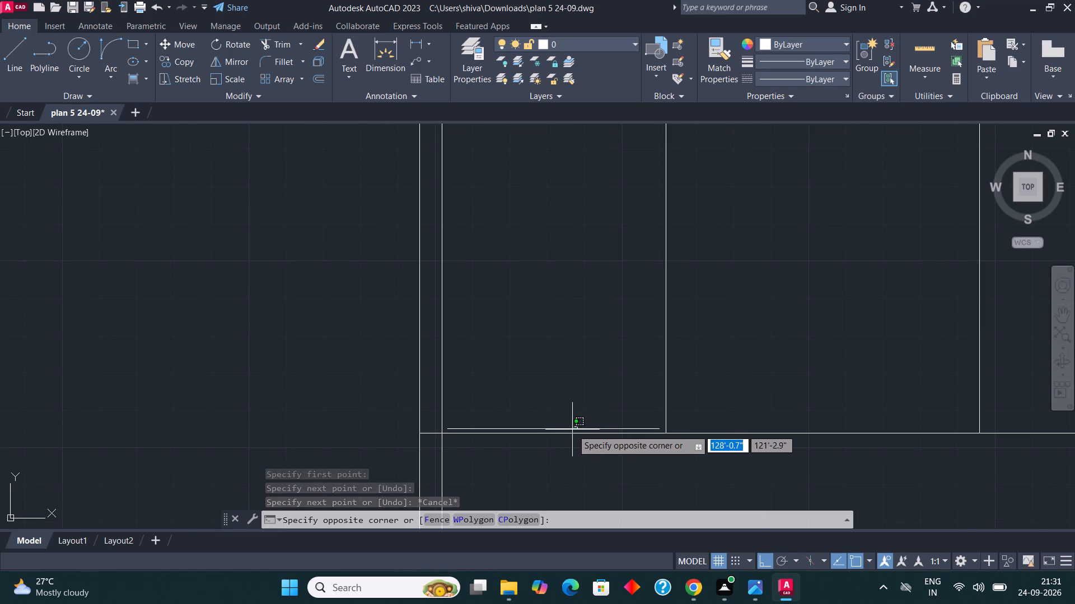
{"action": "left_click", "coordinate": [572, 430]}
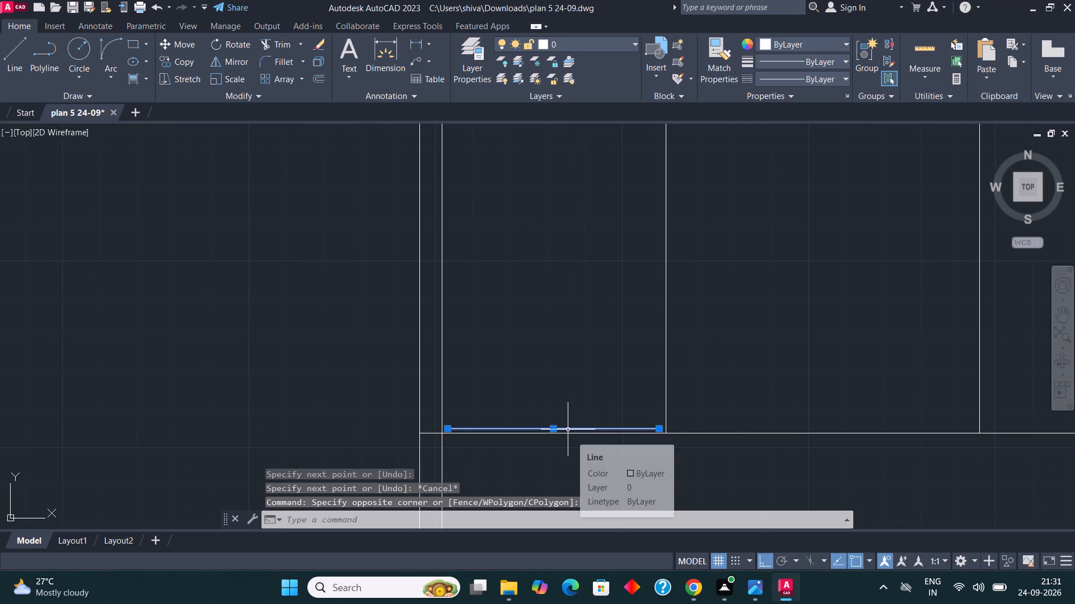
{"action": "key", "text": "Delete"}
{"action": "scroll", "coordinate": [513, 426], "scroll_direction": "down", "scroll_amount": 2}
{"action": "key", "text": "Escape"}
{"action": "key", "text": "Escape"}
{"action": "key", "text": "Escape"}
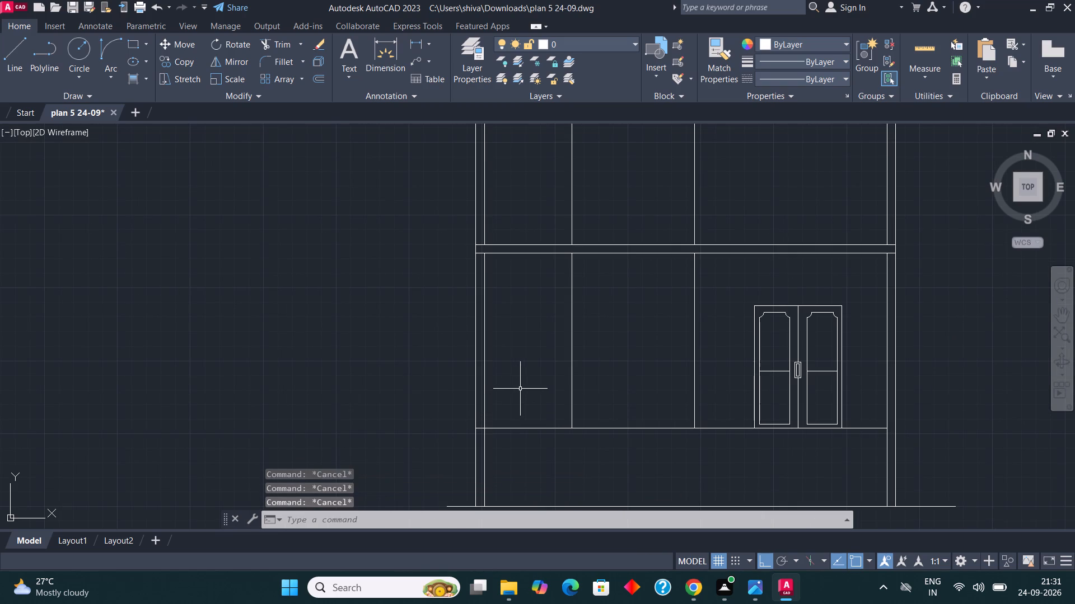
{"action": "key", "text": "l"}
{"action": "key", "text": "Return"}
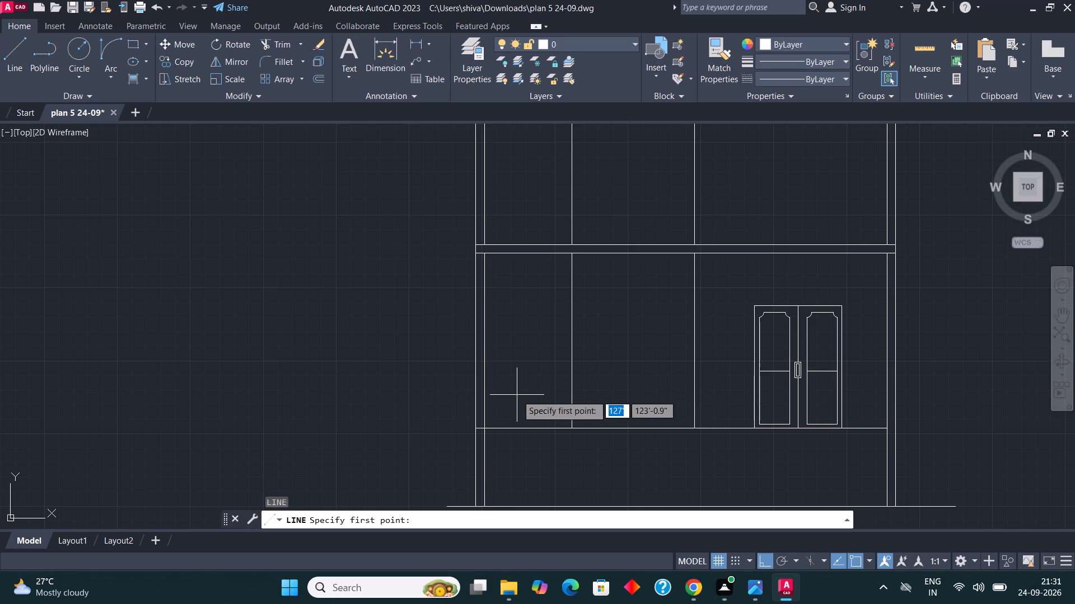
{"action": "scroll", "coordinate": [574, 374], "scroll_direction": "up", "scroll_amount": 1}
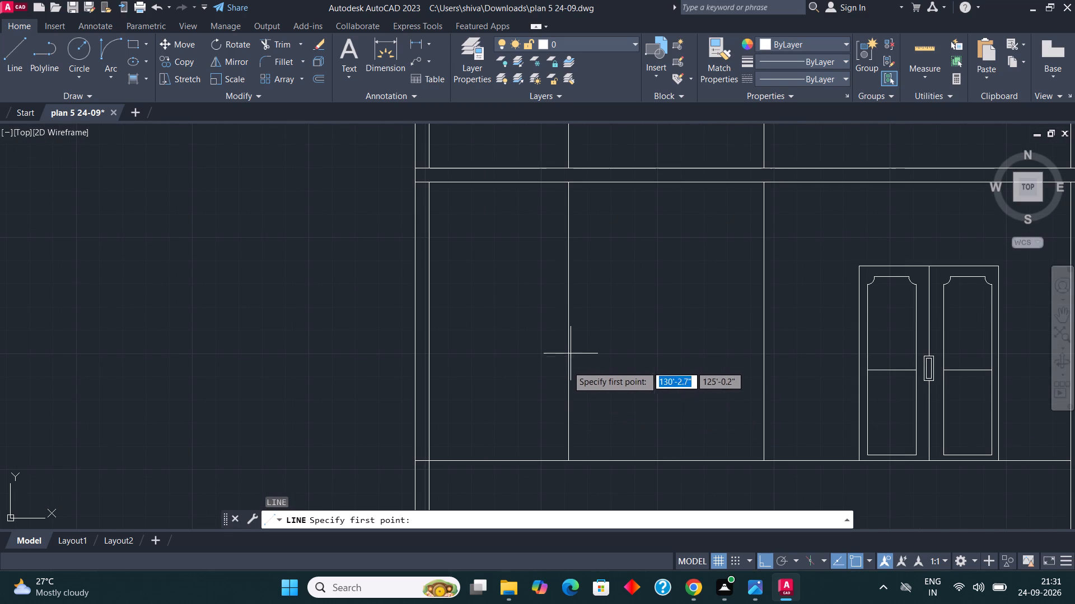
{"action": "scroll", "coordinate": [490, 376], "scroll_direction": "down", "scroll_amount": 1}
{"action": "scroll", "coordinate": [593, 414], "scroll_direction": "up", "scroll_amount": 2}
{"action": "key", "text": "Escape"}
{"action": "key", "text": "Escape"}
Offset the lowest storey's floor line 3' upward.
{"action": "left_click_drag", "start_coordinate": [642, 473], "coordinate": [638, 461]}
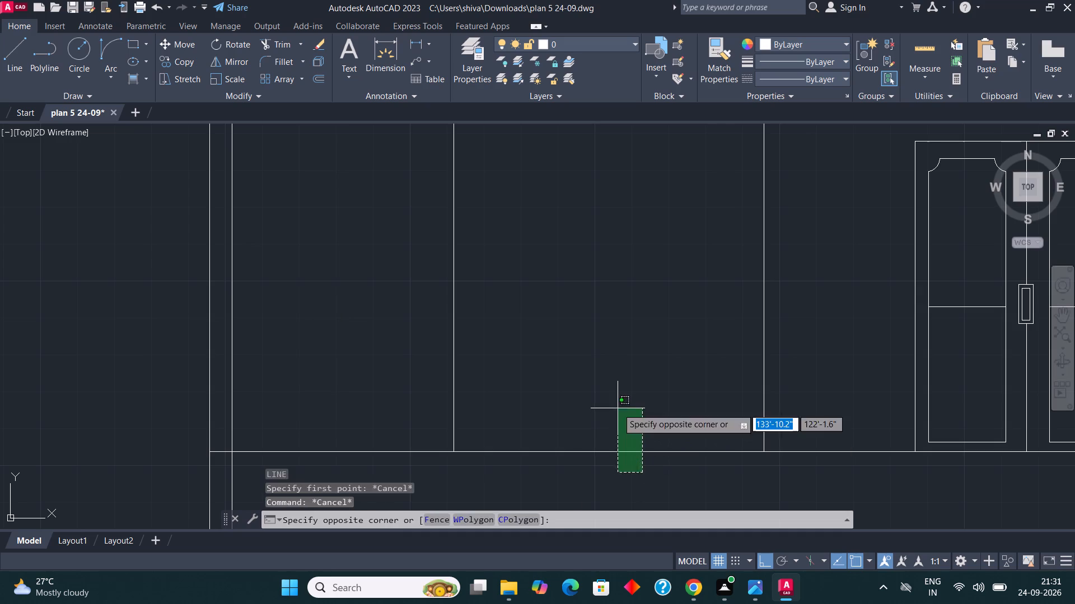
{"action": "left_click", "coordinate": [618, 408]}
{"action": "scroll", "coordinate": [557, 412], "scroll_direction": "down", "scroll_amount": 2}
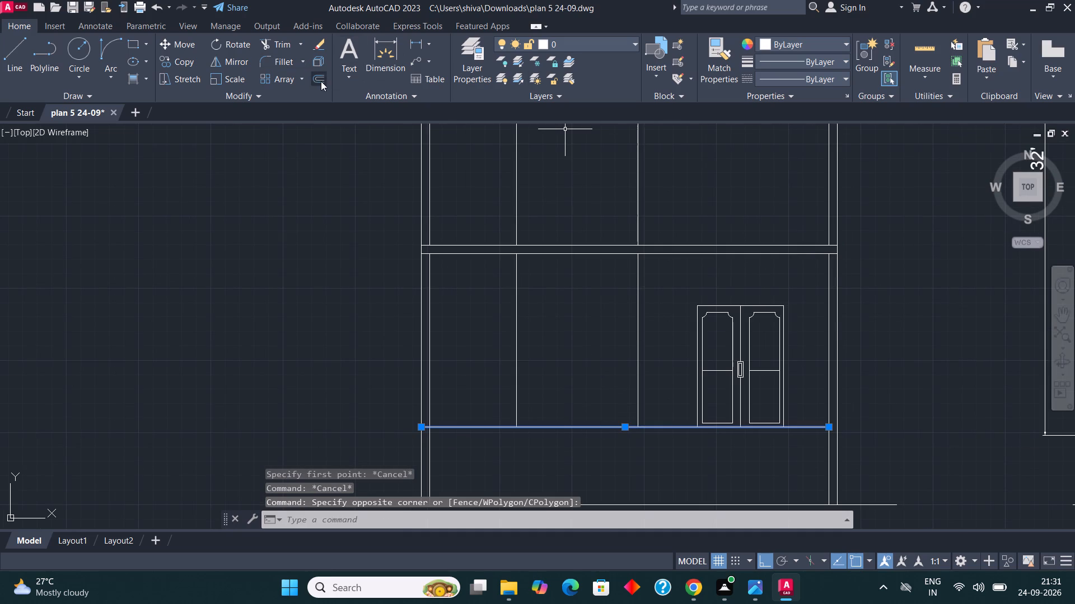
{"action": "left_click", "coordinate": [321, 81]}
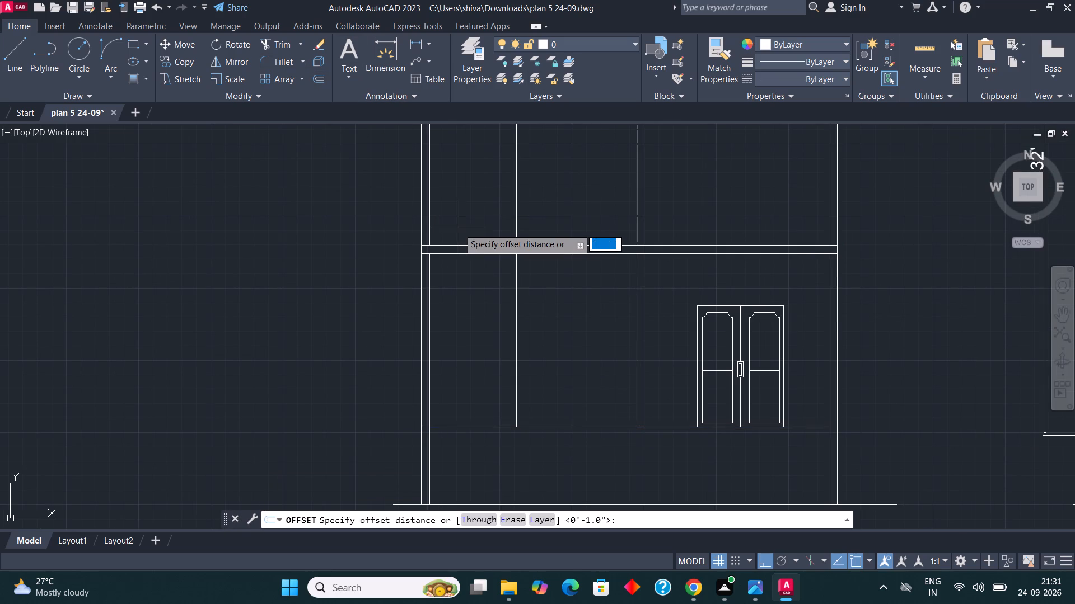
{"action": "type", "text": "3'"}
{"action": "key", "text": "Return"}
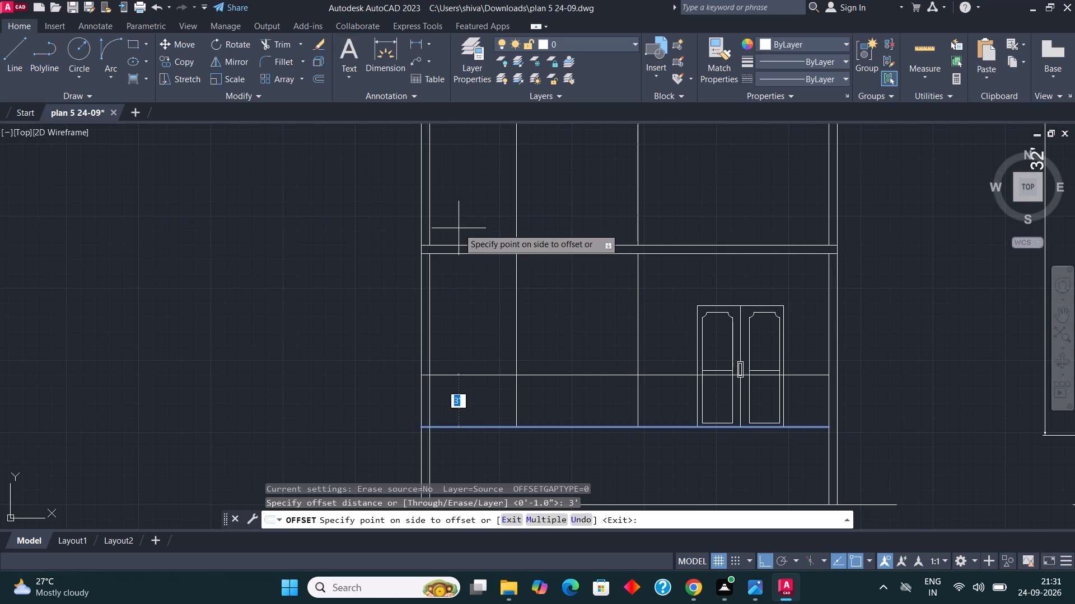
{"action": "left_click", "coordinate": [550, 279]}
{"action": "scroll", "coordinate": [578, 386], "scroll_direction": "up", "scroll_amount": 2}
{"action": "key", "text": "Escape"}
{"action": "key", "text": "Escape"}
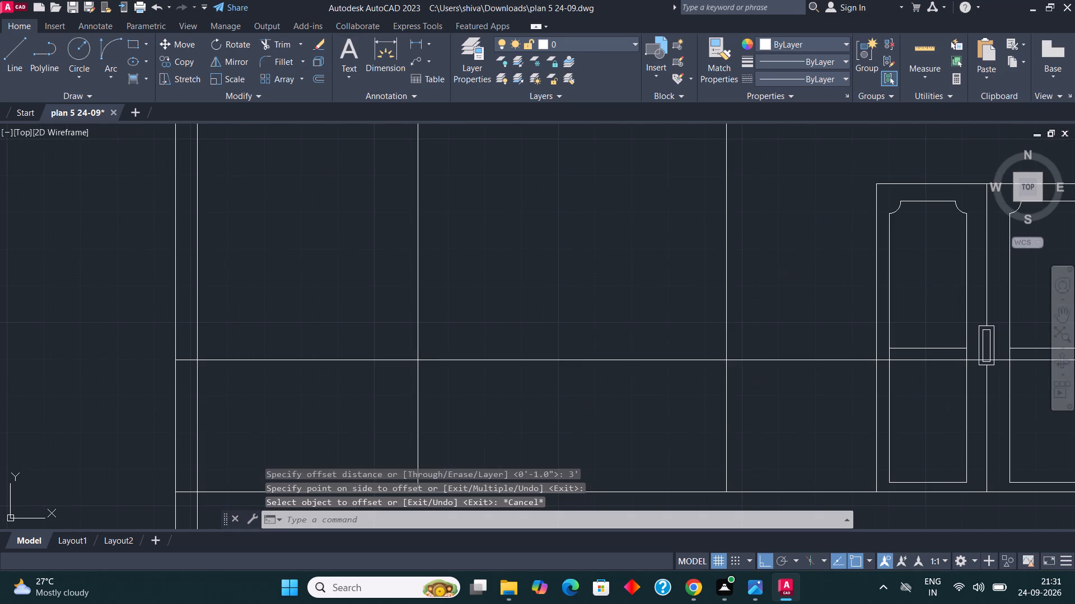
Trim the part of the offset line between the middle bay's door-side vertical and the double door.
{"action": "type", "text": "TR"}
{"action": "key", "text": "Return"}
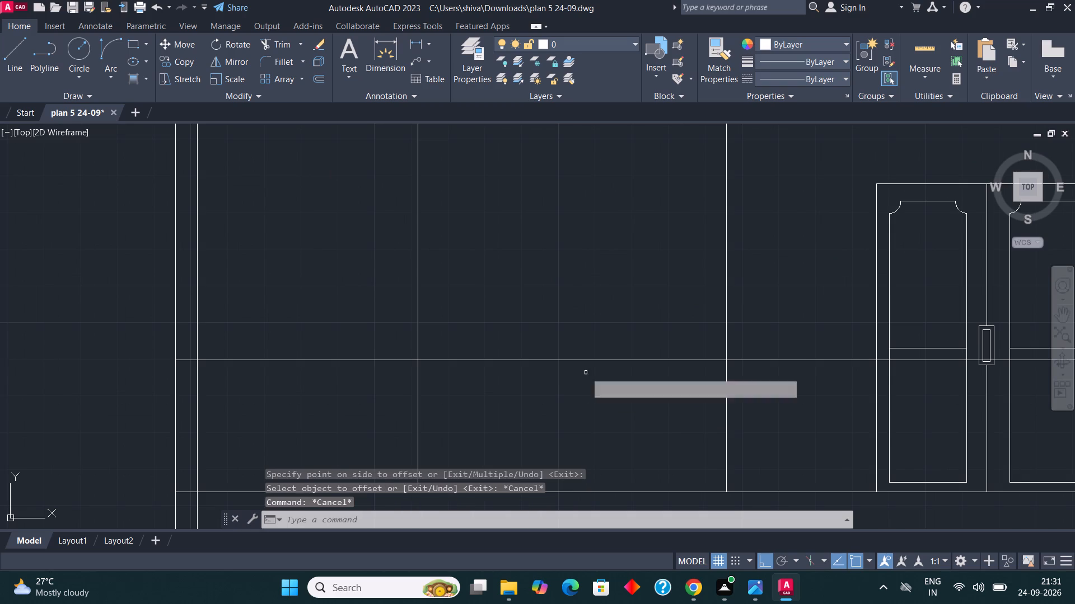
{"action": "left_click", "coordinate": [742, 360]}
{"action": "key", "text": "Escape"}
{"action": "key", "text": "Escape"}
Erase the leftover piece of the offset line running across the double door to the outer wall.
{"action": "scroll", "coordinate": [693, 398], "scroll_direction": "down", "scroll_amount": 2}
{"action": "scroll", "coordinate": [842, 376], "scroll_direction": "up", "scroll_amount": 3}
{"action": "left_click_drag", "start_coordinate": [924, 435], "coordinate": [921, 426]}
{"action": "left_click", "coordinate": [915, 382]}
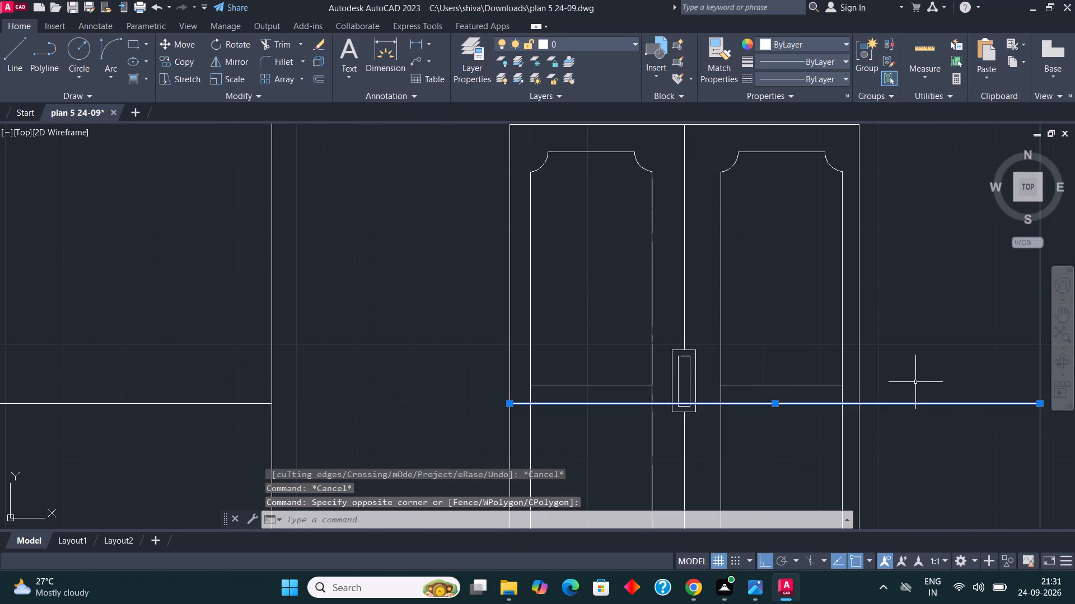
{"action": "key", "text": "Delete"}
Trim the offset line out of the leftmost bay and the left outer wall, keeping only its middle-bay segment.
{"action": "scroll", "coordinate": [863, 342], "scroll_direction": "down", "scroll_amount": 1}
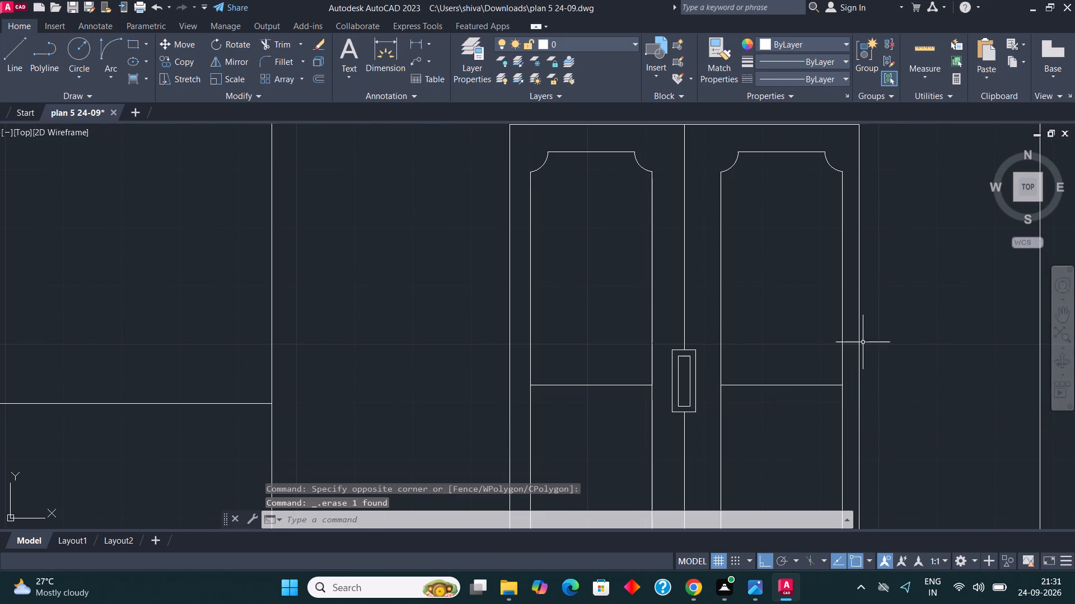
{"action": "scroll", "coordinate": [864, 336], "scroll_direction": "down", "scroll_amount": 2}
{"action": "scroll", "coordinate": [628, 371], "scroll_direction": "up", "scroll_amount": 2}
{"action": "scroll", "coordinate": [630, 391], "scroll_direction": "down", "scroll_amount": 1}
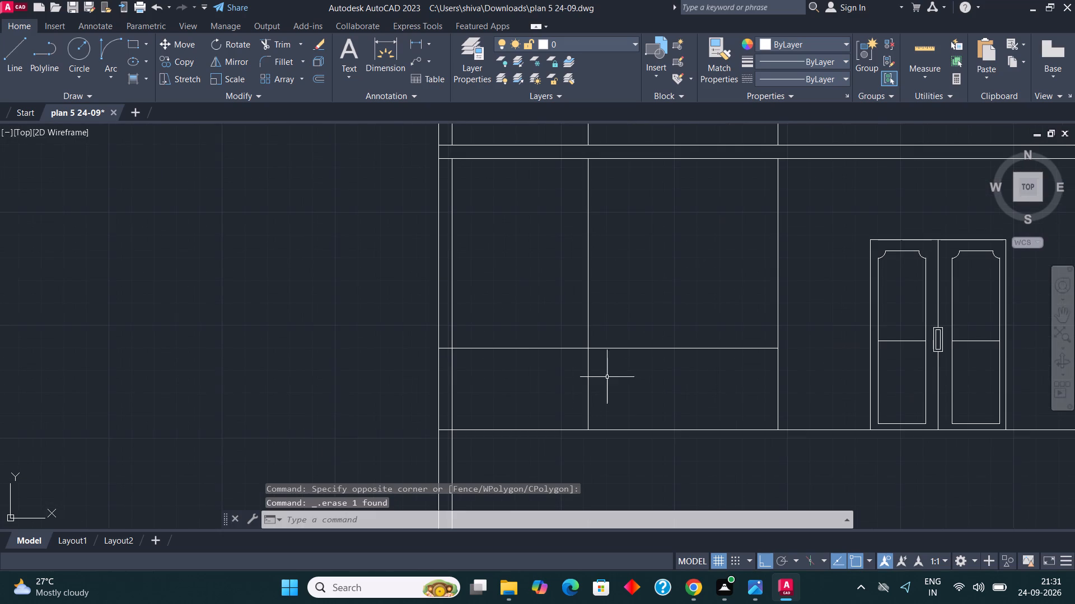
{"action": "scroll", "coordinate": [549, 350], "scroll_direction": "up", "scroll_amount": 1}
{"action": "key", "text": "Escape"}
{"action": "key", "text": "Escape"}
{"action": "key", "text": "t"}
{"action": "key", "text": "r"}
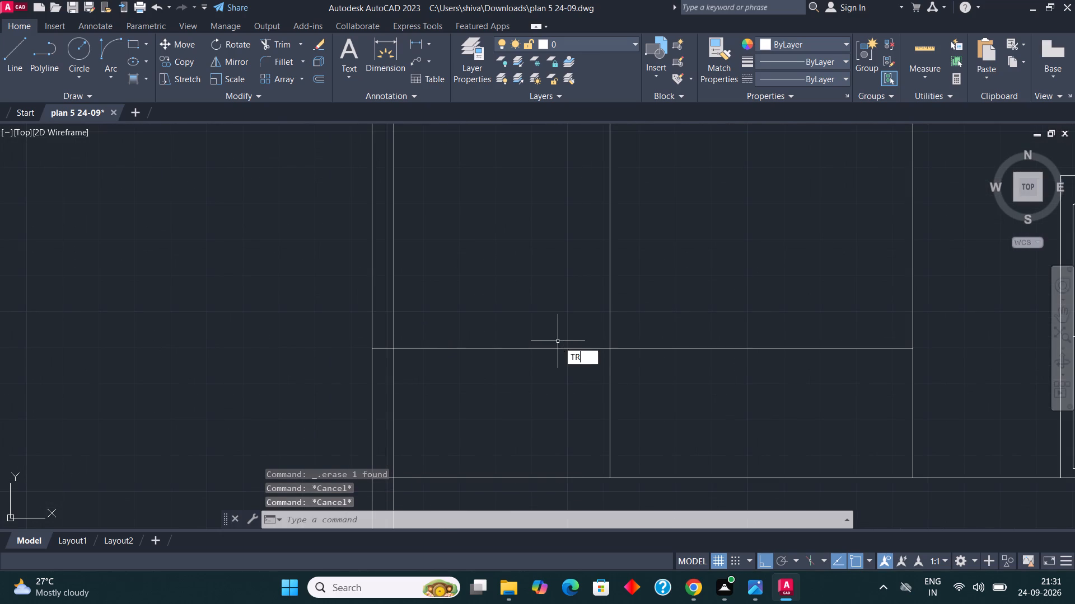
{"action": "key", "text": "Return"}
{"action": "left_click", "coordinate": [558, 327]}
{"action": "left_click", "coordinate": [568, 378]}
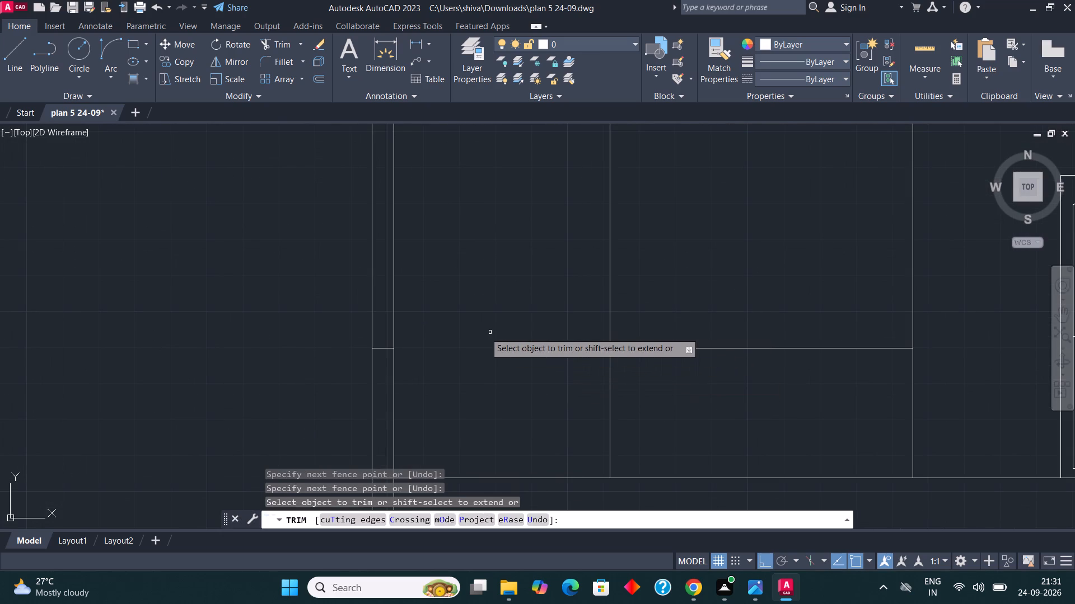
{"action": "scroll", "coordinate": [438, 352], "scroll_direction": "up", "scroll_amount": 3}
{"action": "scroll", "coordinate": [343, 295], "scroll_direction": "down", "scroll_amount": 1}
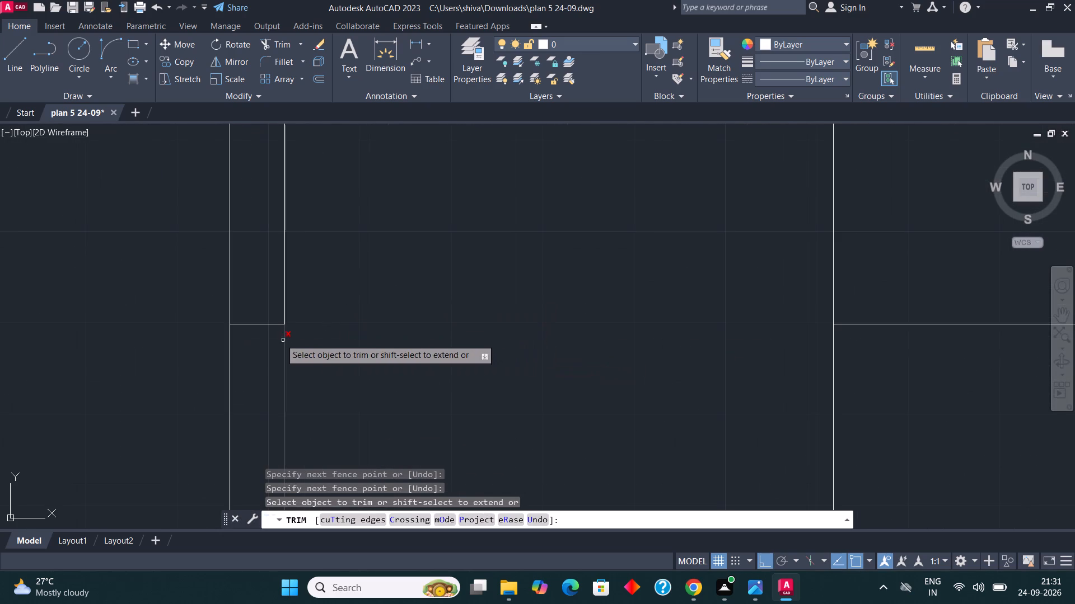
{"action": "left_click", "coordinate": [263, 312]}
{"action": "left_click", "coordinate": [264, 340]}
{"action": "key", "text": "Escape"}
{"action": "key", "text": "Escape"}
{"action": "key", "text": "Escape"}
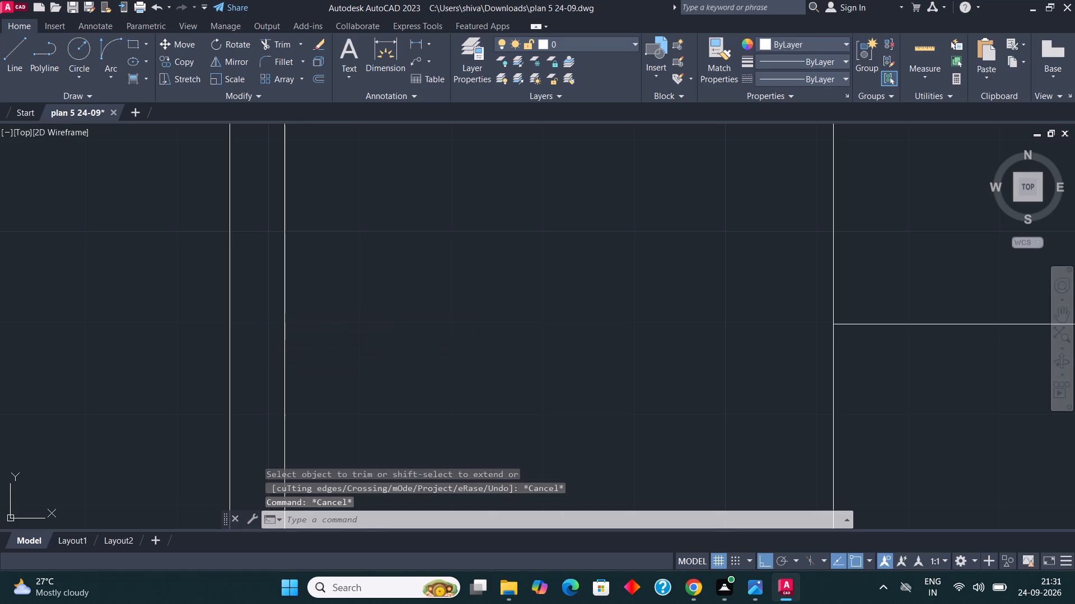
Offset the middle bay's horizontal line 4' upward.
{"action": "scroll", "coordinate": [266, 338], "scroll_direction": "down", "scroll_amount": 2}
{"action": "scroll", "coordinate": [571, 325], "scroll_direction": "down", "scroll_amount": 1}
{"action": "scroll", "coordinate": [586, 305], "scroll_direction": "up", "scroll_amount": 1}
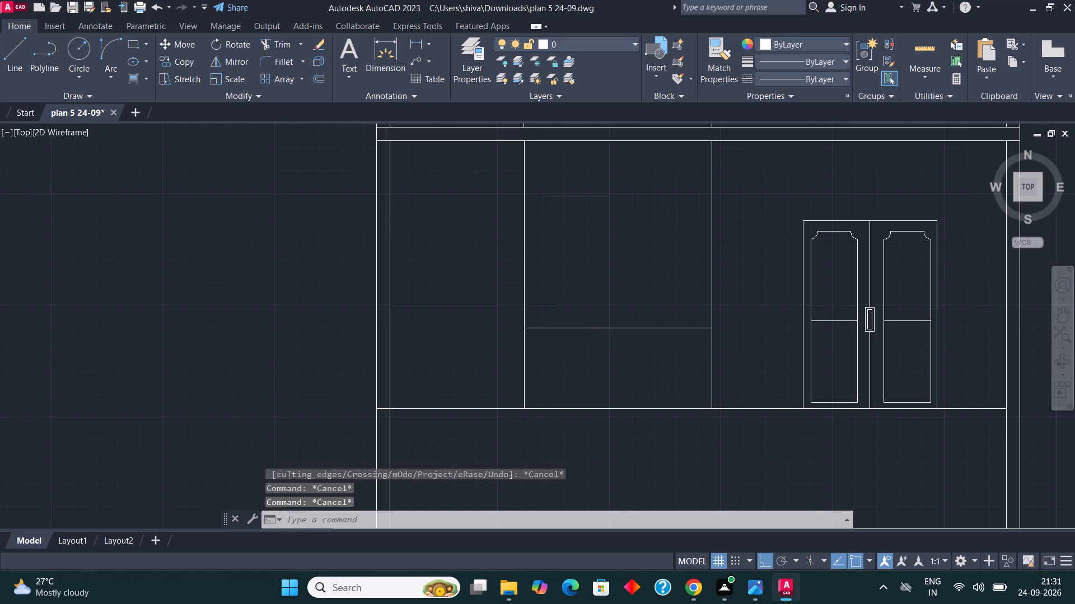
{"action": "scroll", "coordinate": [591, 367], "scroll_direction": "down", "scroll_amount": 1}
{"action": "left_click", "coordinate": [604, 367]}
{"action": "left_click", "coordinate": [599, 333]}
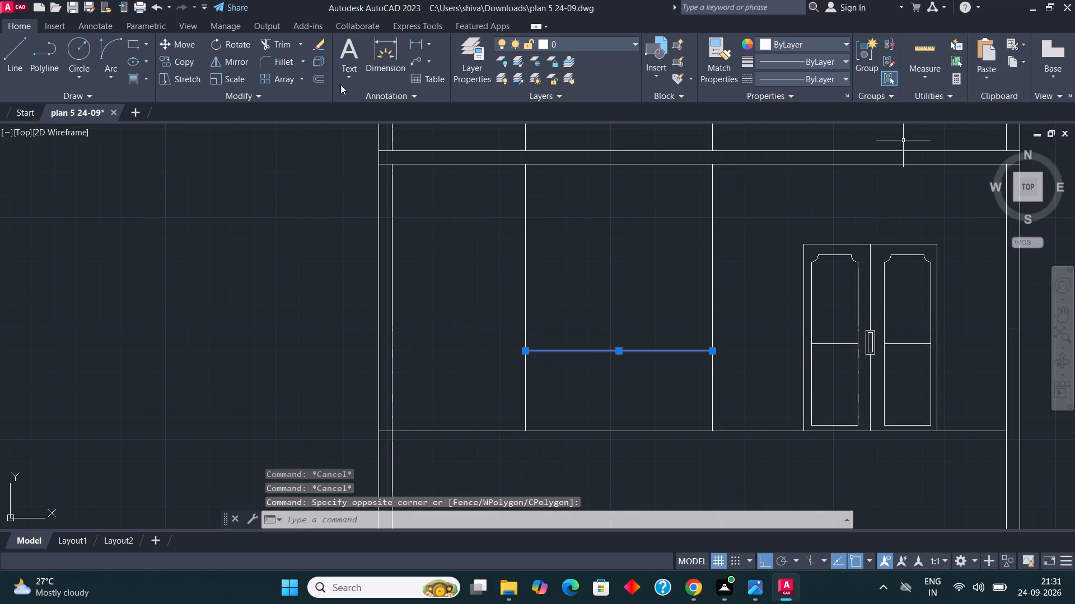
{"action": "left_click", "coordinate": [325, 84]}
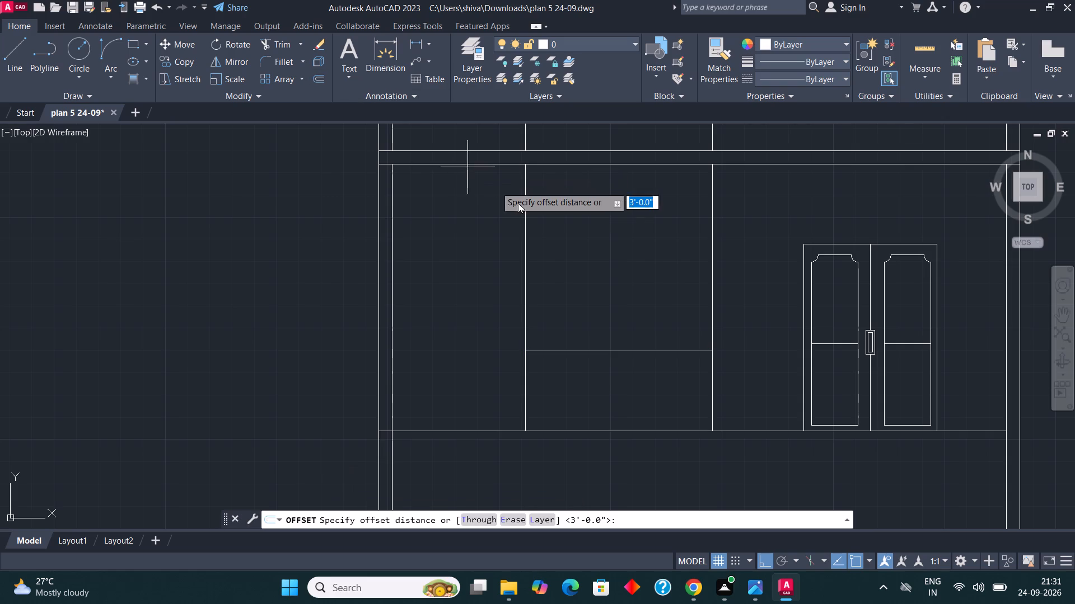
{"action": "type", "text": "4'"}
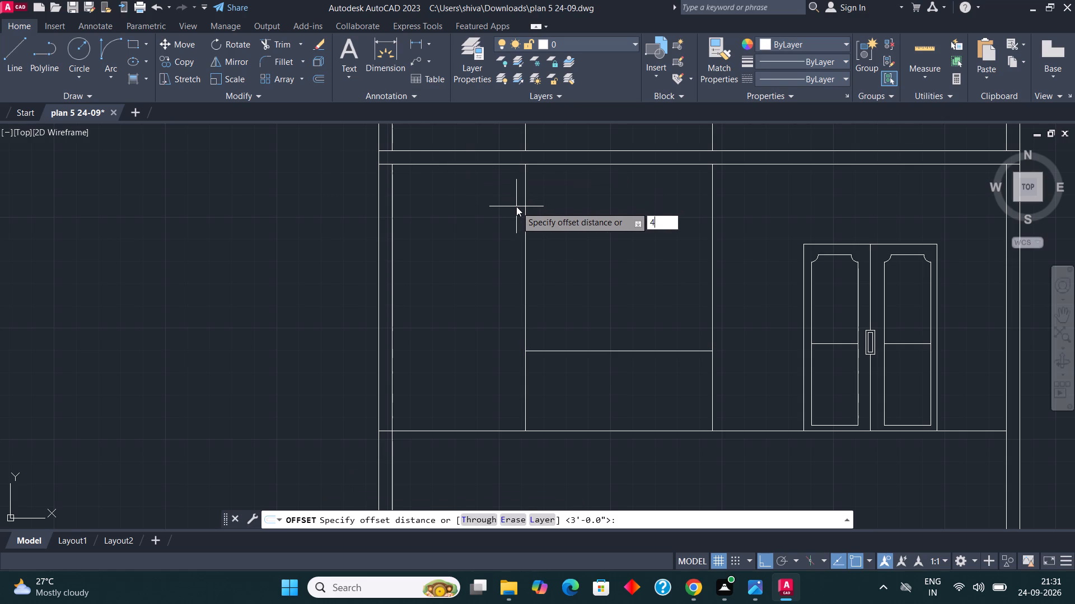
{"action": "key", "text": "Return"}
{"action": "left_click", "coordinate": [516, 206]}
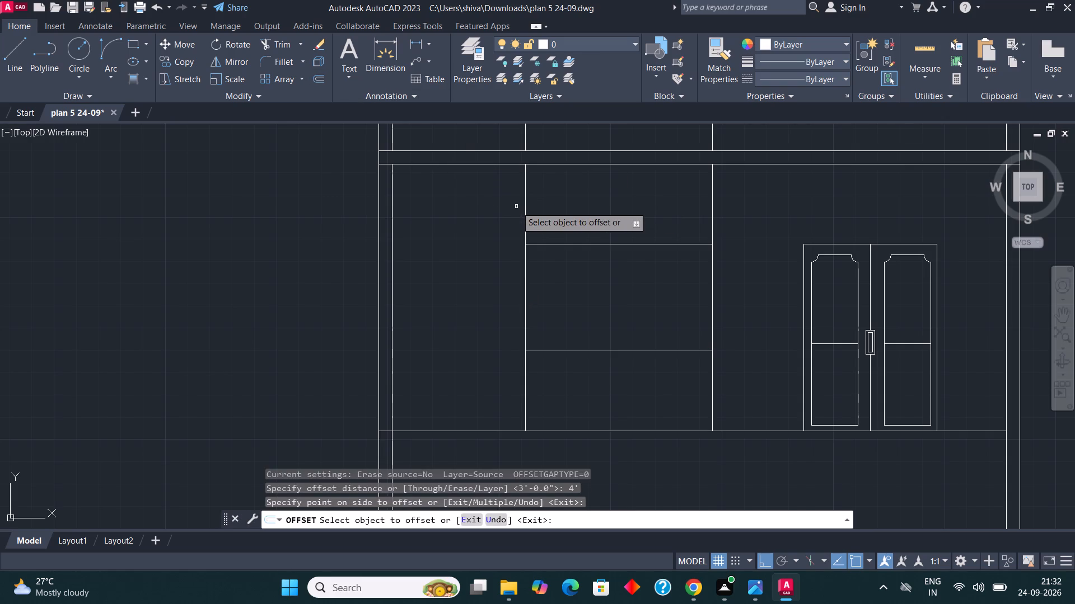
Offset the middle bay's upper horizontal line 2" downward.
{"action": "scroll", "coordinate": [548, 276], "scroll_direction": "up", "scroll_amount": 1}
{"action": "left_click", "coordinate": [602, 223]}
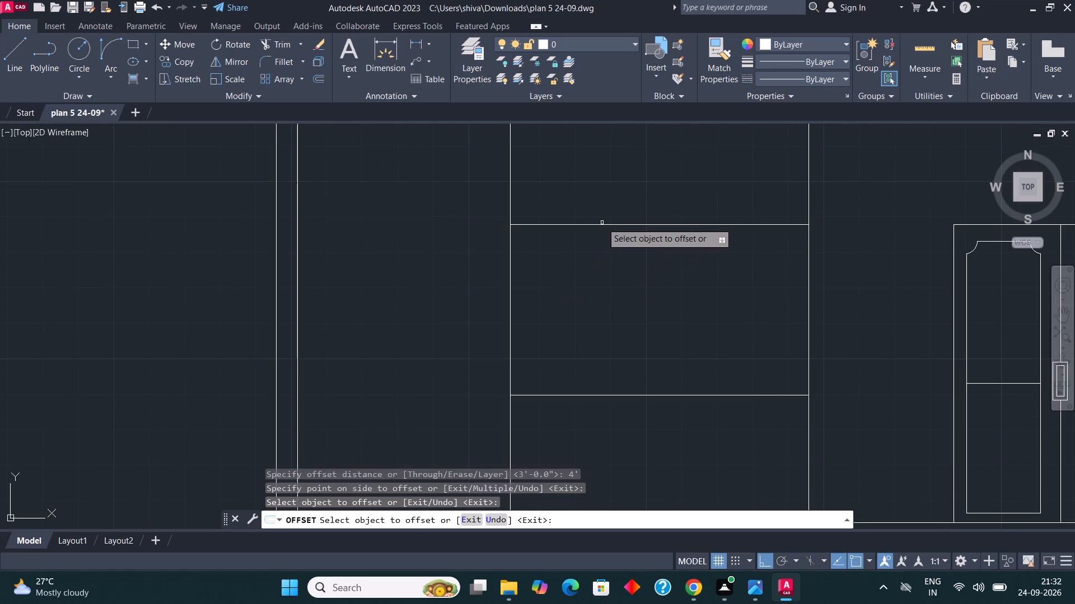
{"action": "left_click", "coordinate": [602, 224]}
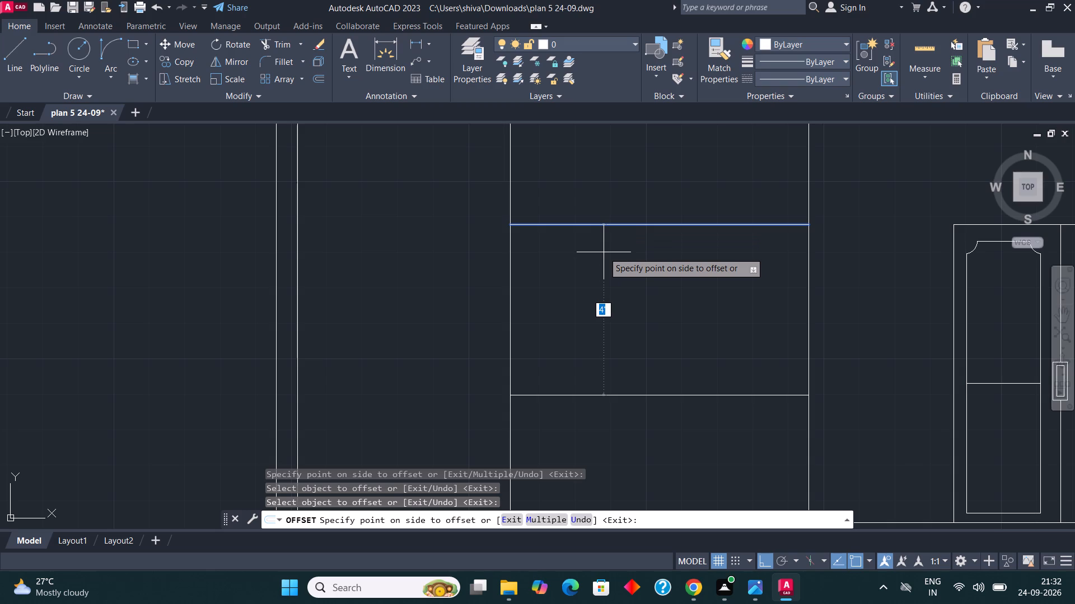
{"action": "type", "text": "2\""}
{"action": "key", "text": "Return"}
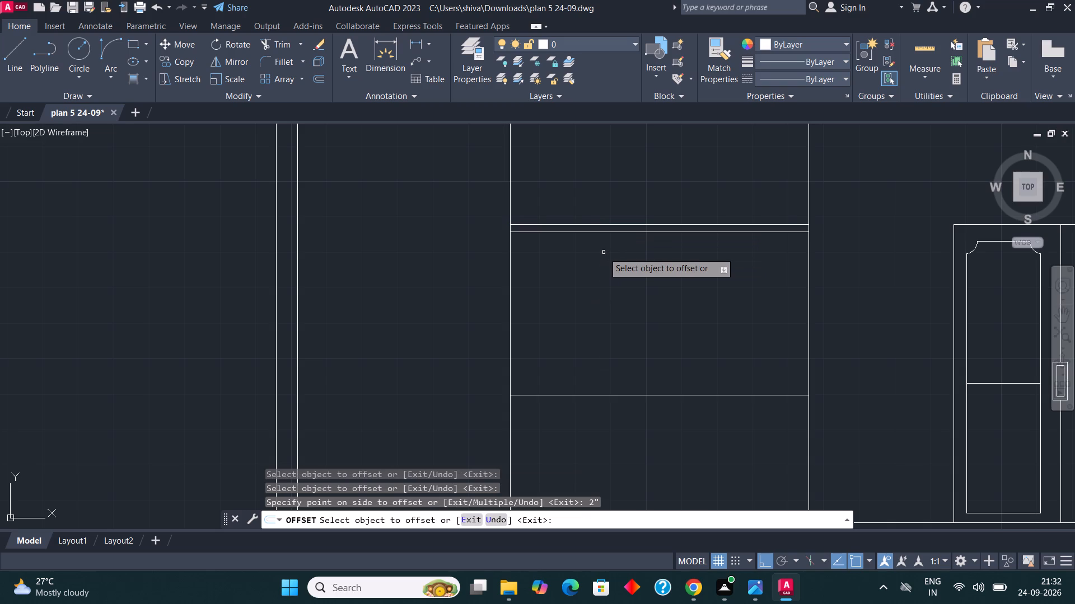
Offset the middle bay's topmost horizontal line 3" downward as a further parallel line.
{"action": "scroll", "coordinate": [583, 148], "scroll_direction": "up", "scroll_amount": 1}
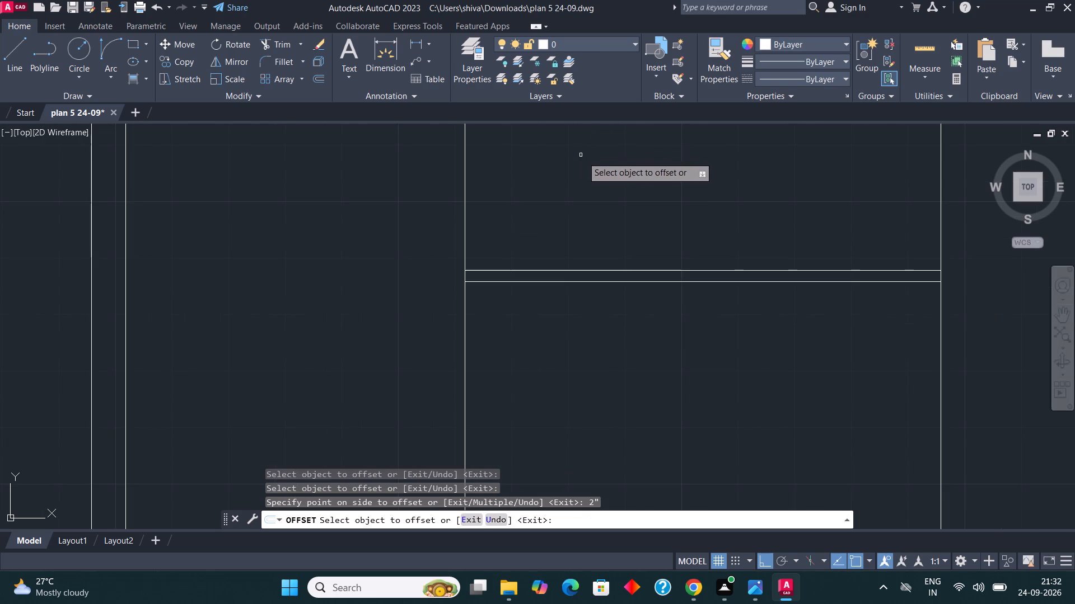
{"action": "scroll", "coordinate": [599, 143], "scroll_direction": "down", "scroll_amount": 1}
{"action": "scroll", "coordinate": [607, 179], "scroll_direction": "up", "scroll_amount": 1}
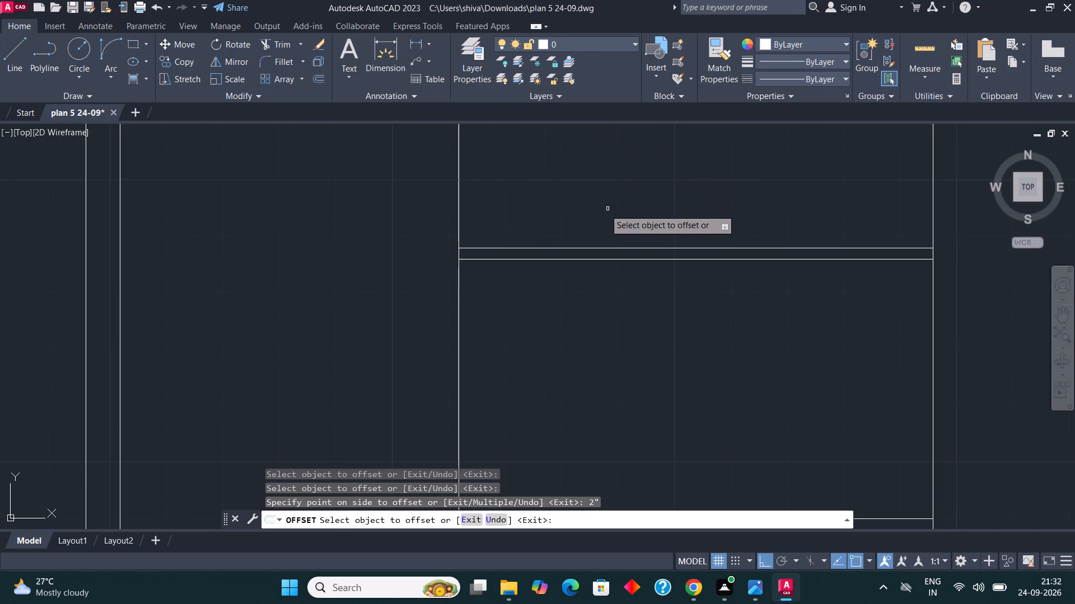
{"action": "left_click", "coordinate": [586, 249]}
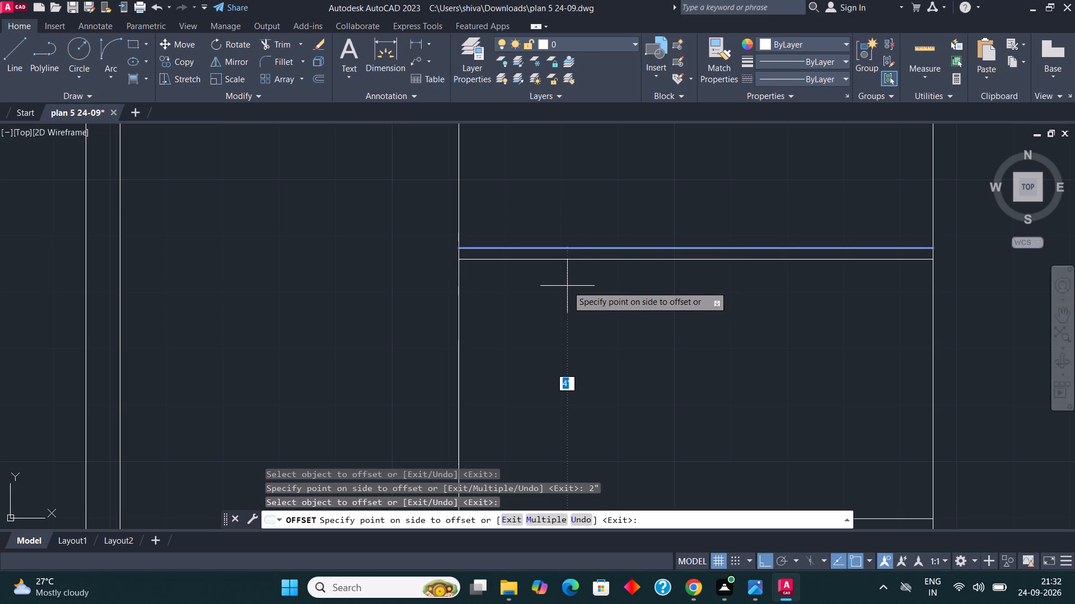
{"action": "type", "text": "3\""}
{"action": "key", "text": "Return"}
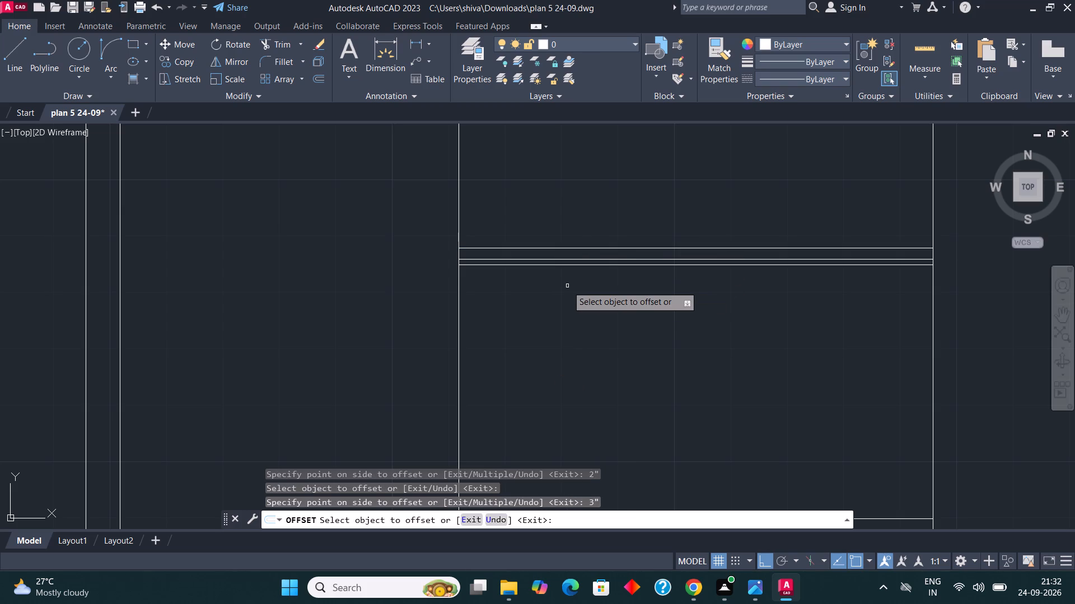
Delete the middle of the three closely spaced horizontal lines in the middle bay.
{"action": "scroll", "coordinate": [554, 214], "scroll_direction": "up", "scroll_amount": 2}
{"action": "key", "text": "Escape"}
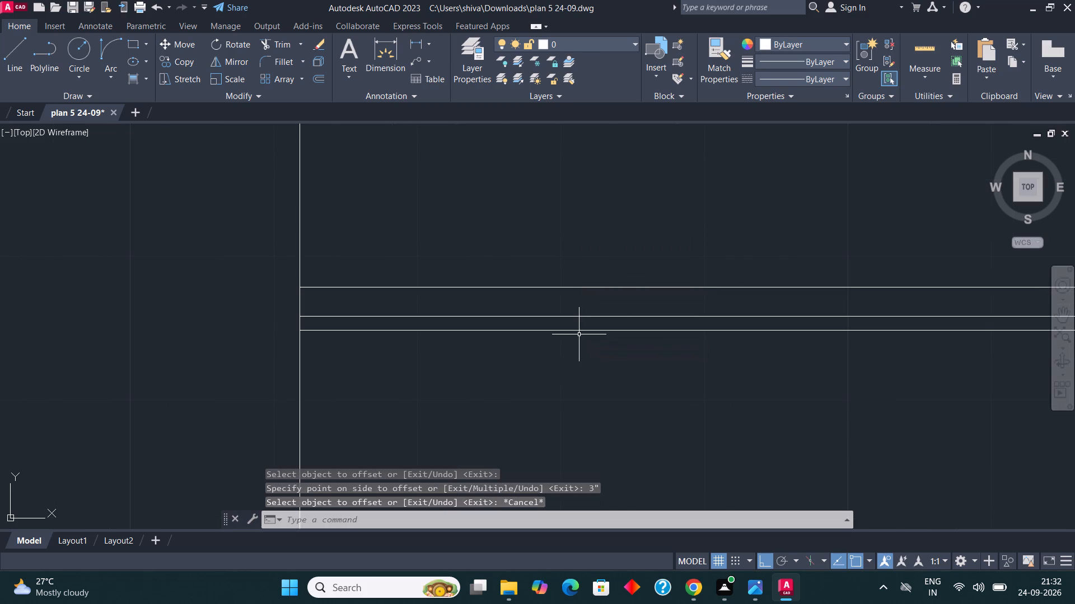
{"action": "left_click", "coordinate": [578, 325]}
{"action": "left_click", "coordinate": [569, 316]}
{"action": "key", "text": "Delete"}
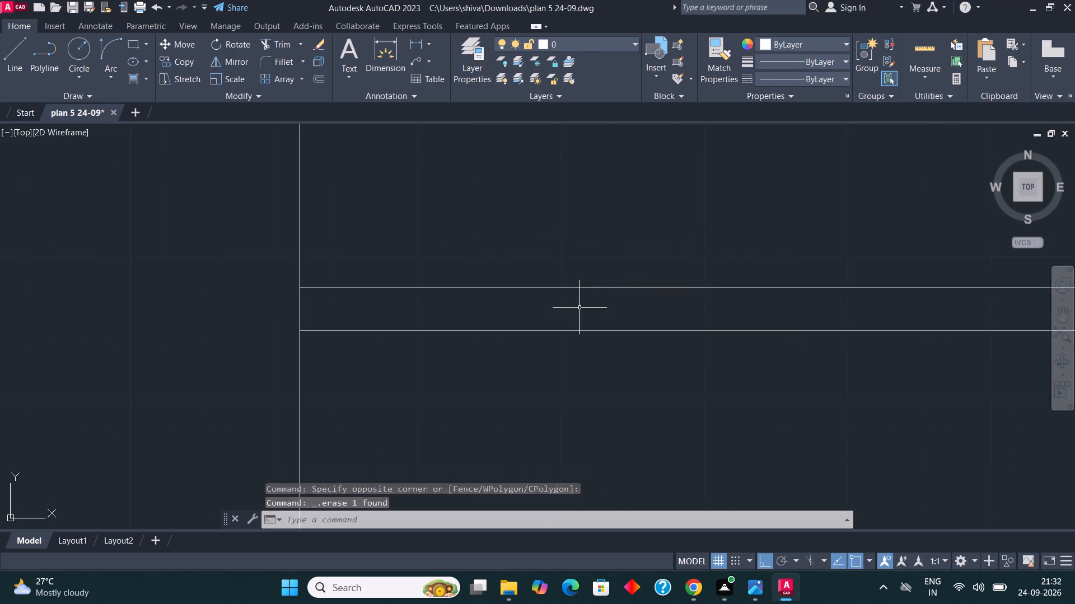
Draw a 4" horizontal line outward to the left from the left end of the pair's lower line.
{"action": "scroll", "coordinate": [567, 317], "scroll_direction": "down", "scroll_amount": 1}
{"action": "key", "text": "Escape"}
{"action": "key", "text": "Escape"}
{"action": "key", "text": "l"}
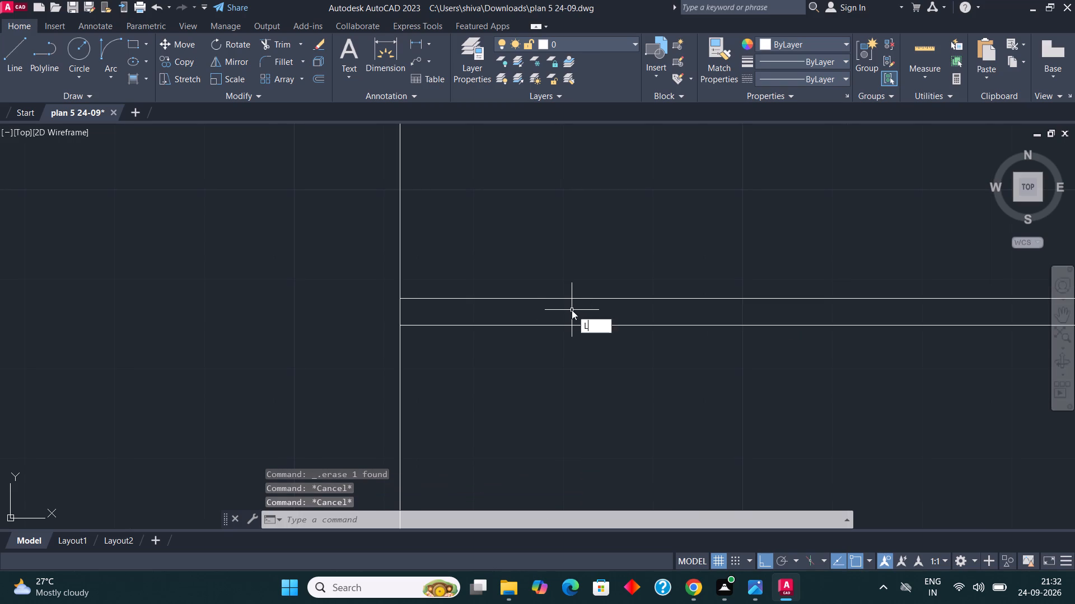
{"action": "key", "text": "Return"}
{"action": "left_click", "coordinate": [403, 324]}
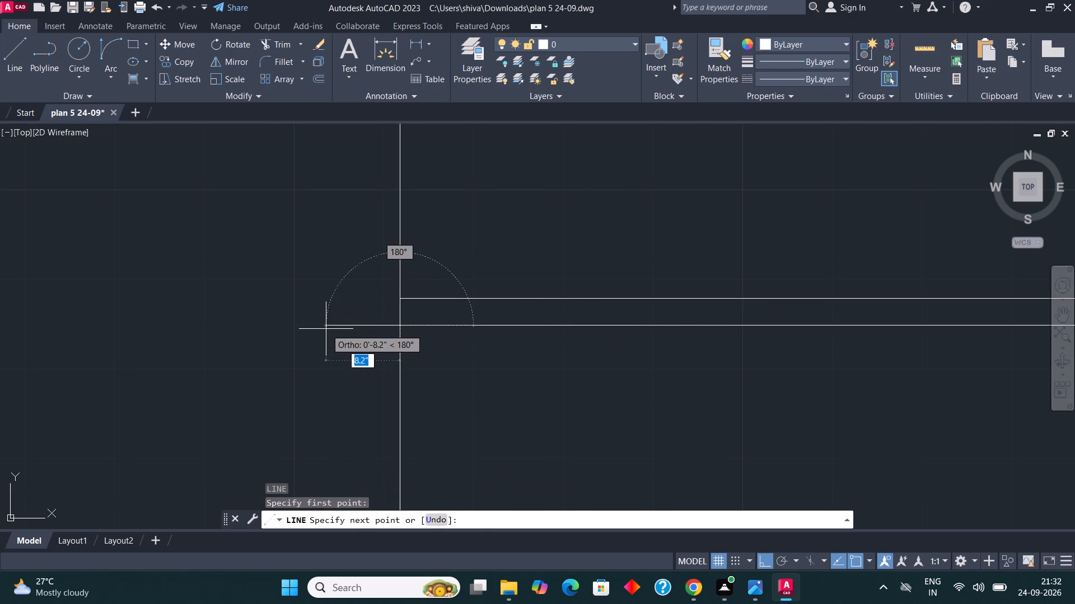
{"action": "type", "text": "4\""}
{"action": "key", "text": "Return"}
{"action": "key", "text": "Escape"}
{"action": "scroll", "coordinate": [326, 329], "scroll_direction": "down", "scroll_amount": 2}
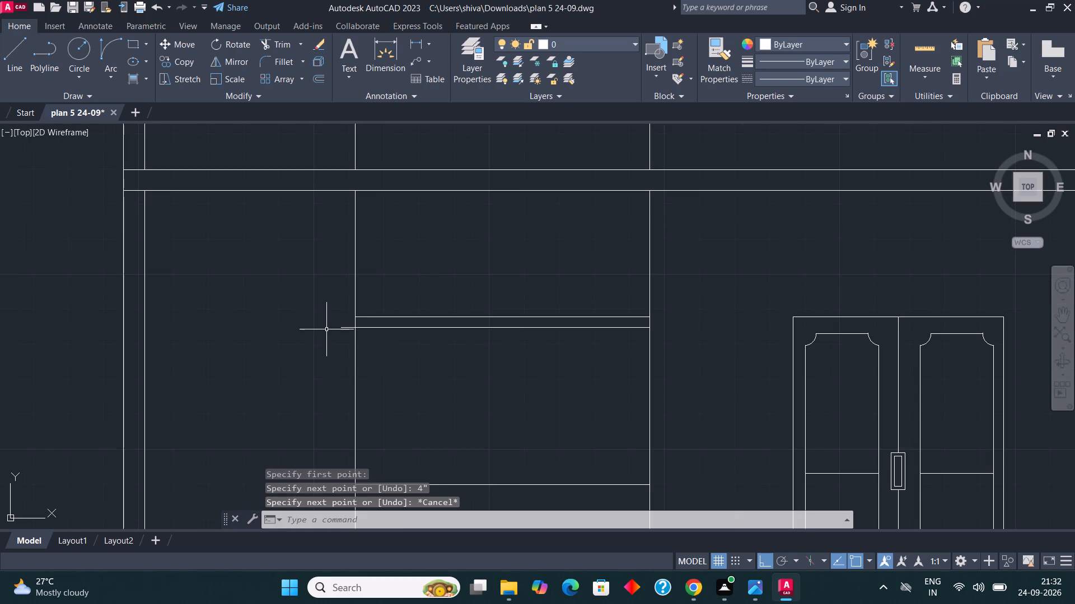
Draw a 4" horizontal line outward to the right from the right end of the pair's lower line.
{"action": "scroll", "coordinate": [733, 358], "scroll_direction": "up", "scroll_amount": 3}
{"action": "key", "text": "Escape"}
{"action": "key", "text": "Escape"}
{"action": "key", "text": "l"}
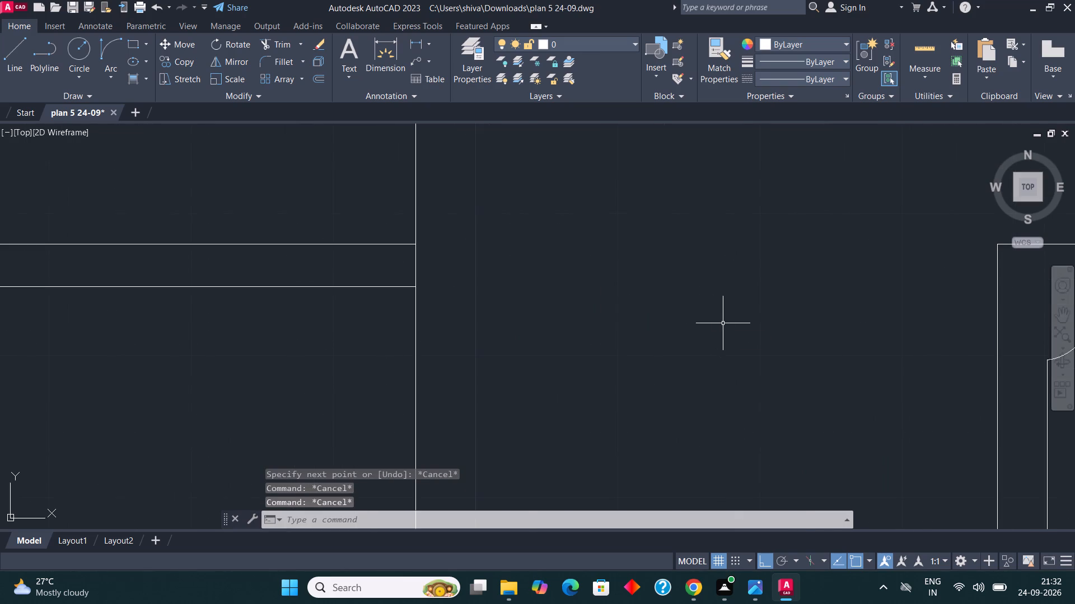
{"action": "key", "text": "Return"}
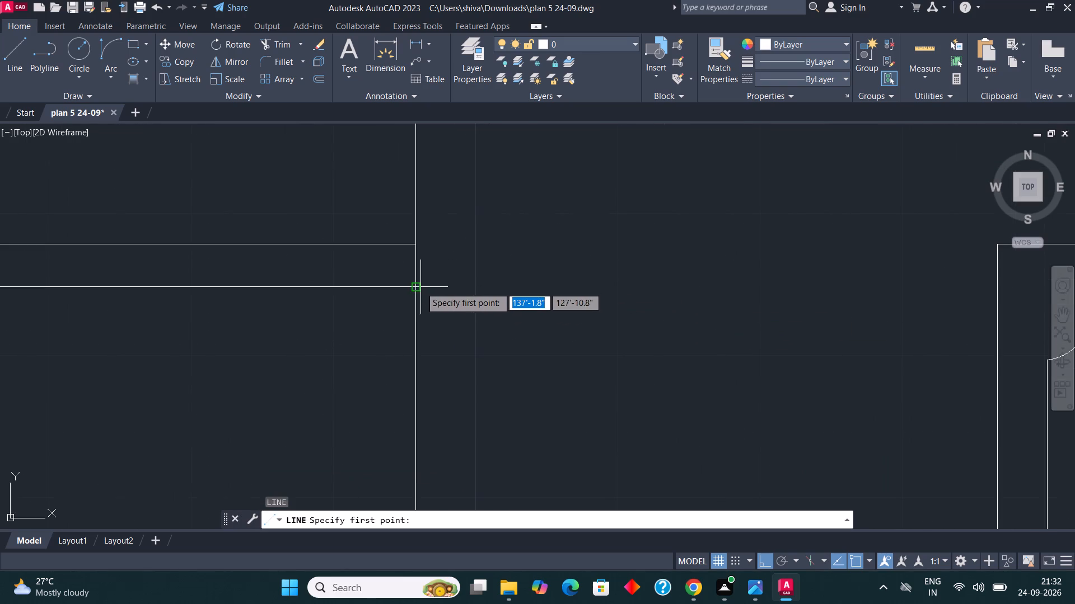
{"action": "left_click", "coordinate": [419, 288]}
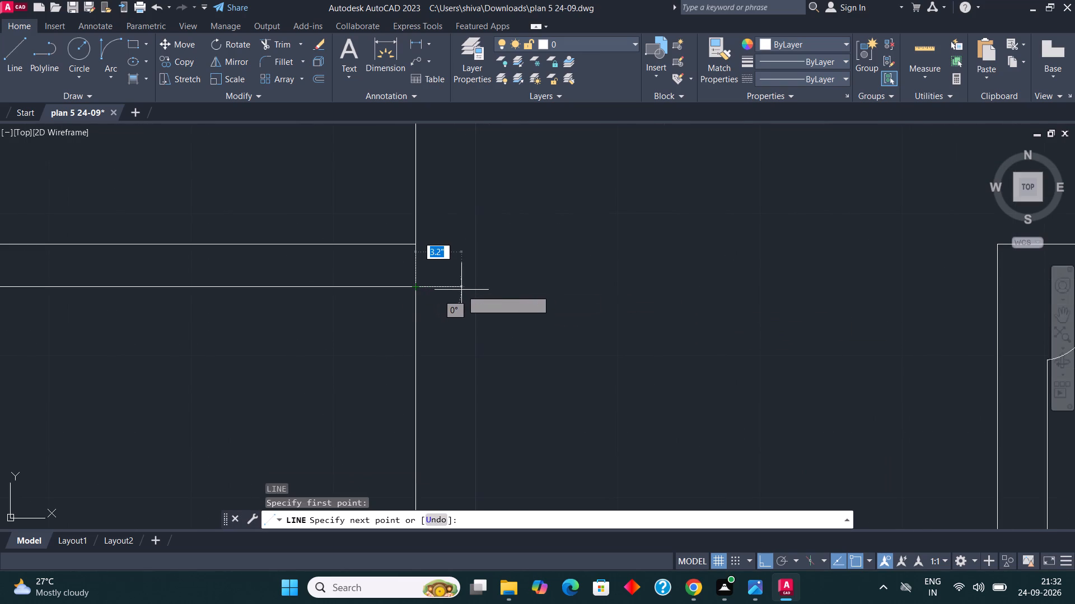
{"action": "key", "text": "4"}
{"action": "key", "text": "shift+quotedbl"}
{"action": "key", "text": "Return"}
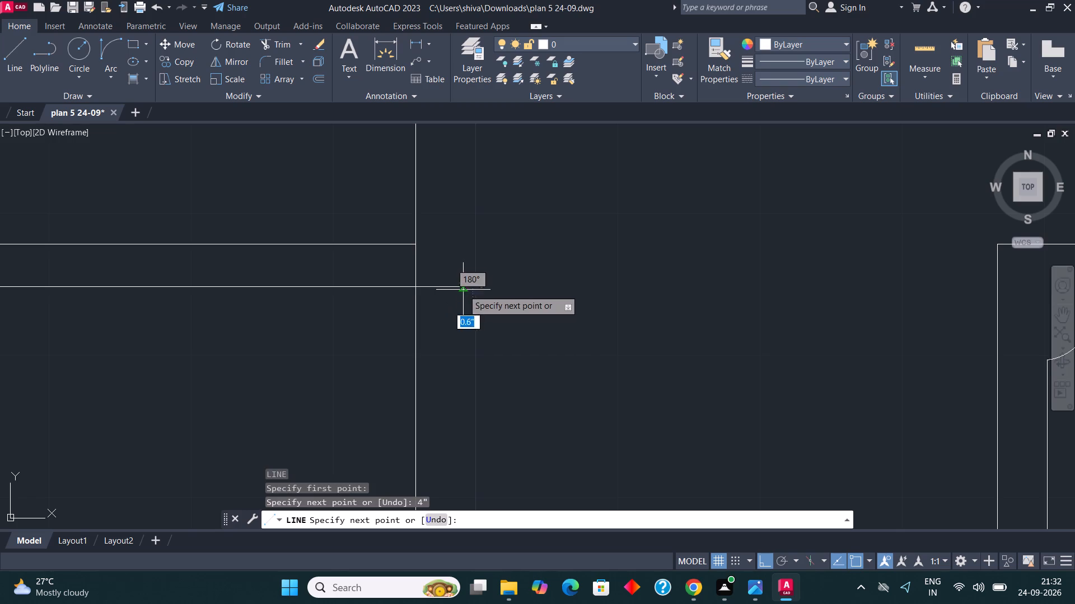
{"action": "key", "text": "Escape"}
{"action": "scroll", "coordinate": [855, 339], "scroll_direction": "down", "scroll_amount": 2}
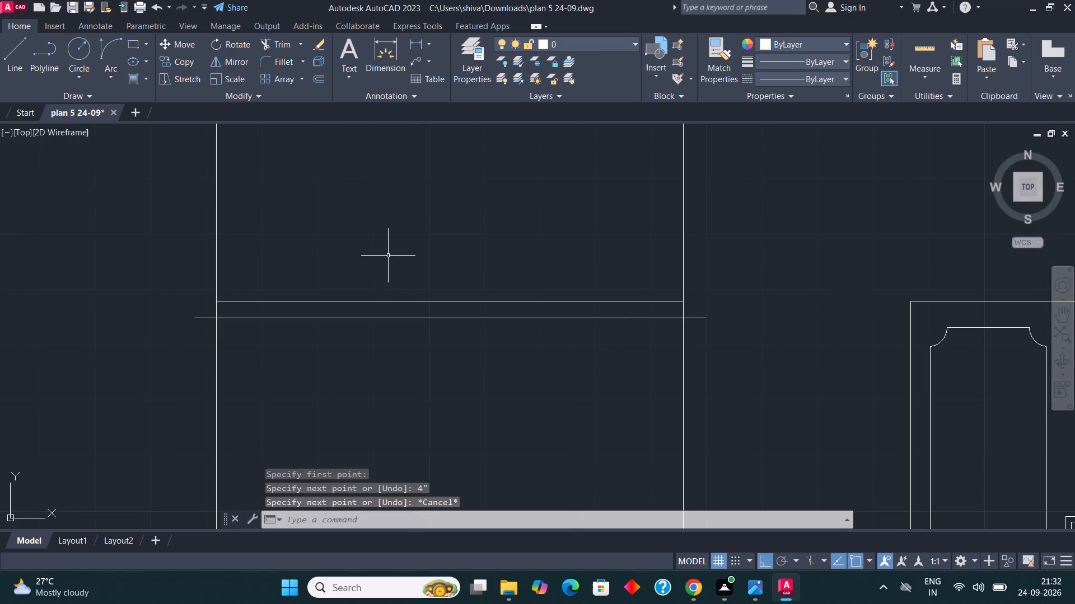
Offset the lower horizontal line between the bay's vertical walls 3" downward.
{"action": "scroll", "coordinate": [389, 254], "scroll_direction": "down", "scroll_amount": 1}
{"action": "scroll", "coordinate": [397, 294], "scroll_direction": "up", "scroll_amount": 3}
{"action": "scroll", "coordinate": [443, 297], "scroll_direction": "down", "scroll_amount": 1}
{"action": "left_click", "coordinate": [444, 307]}
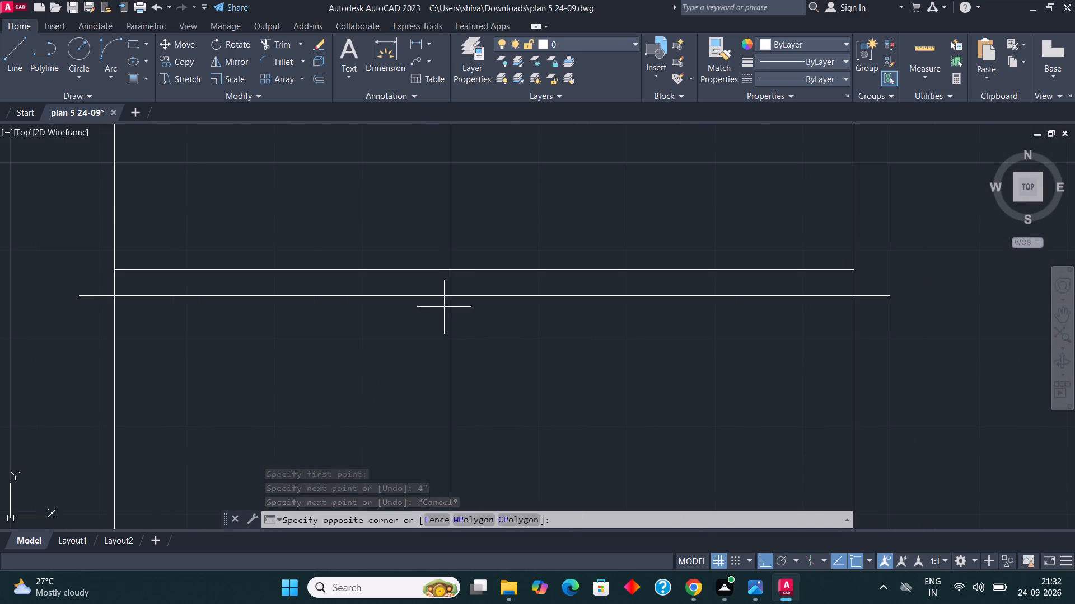
{"action": "left_click", "coordinate": [433, 290]}
{"action": "scroll", "coordinate": [469, 288], "scroll_direction": "down", "scroll_amount": 1}
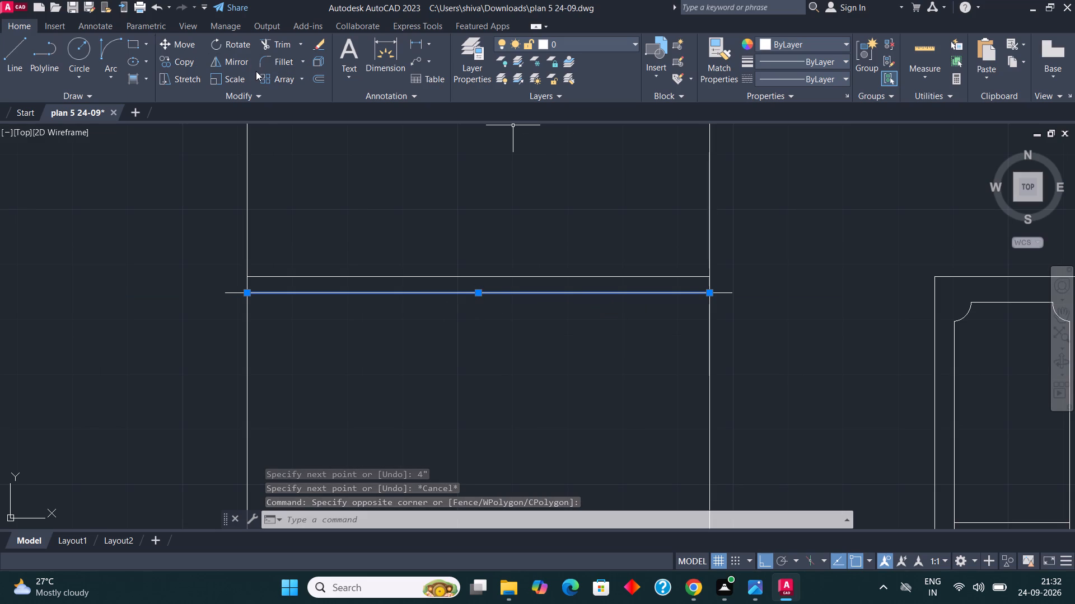
{"action": "left_click", "coordinate": [323, 79]}
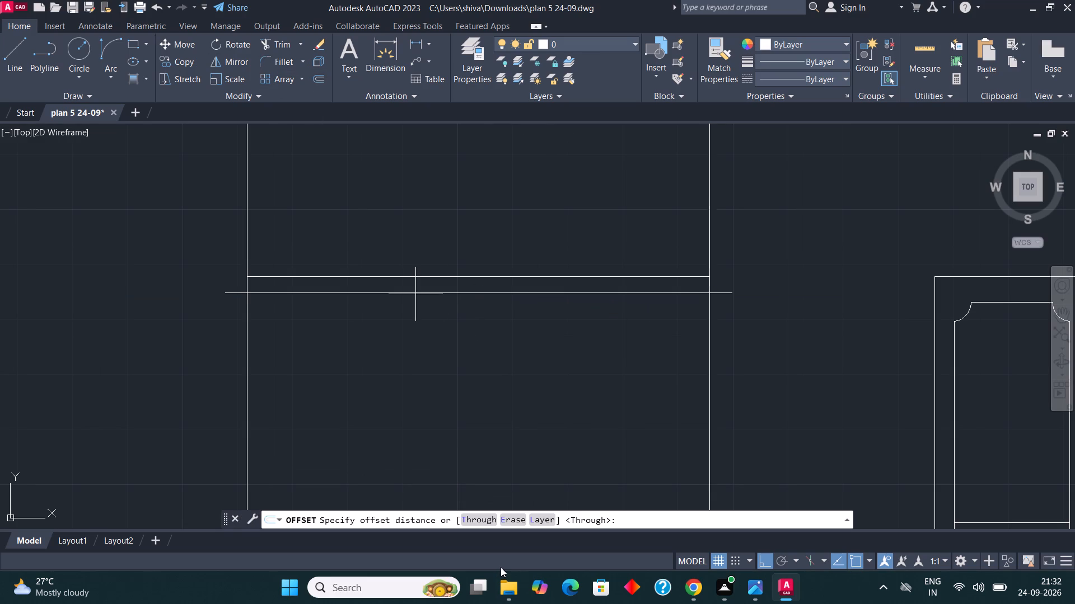
{"action": "type", "text": "4\""}
{"action": "key", "text": "Return"}
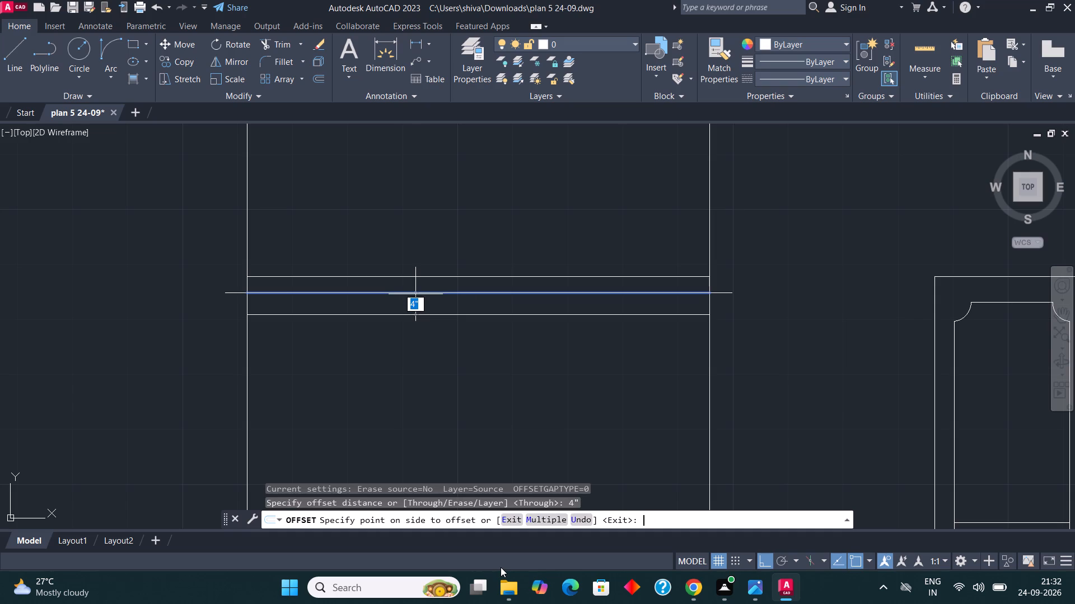
{"action": "key", "text": "BackSpace"}
{"action": "type", "text": "3\""}
{"action": "key", "text": "Return"}
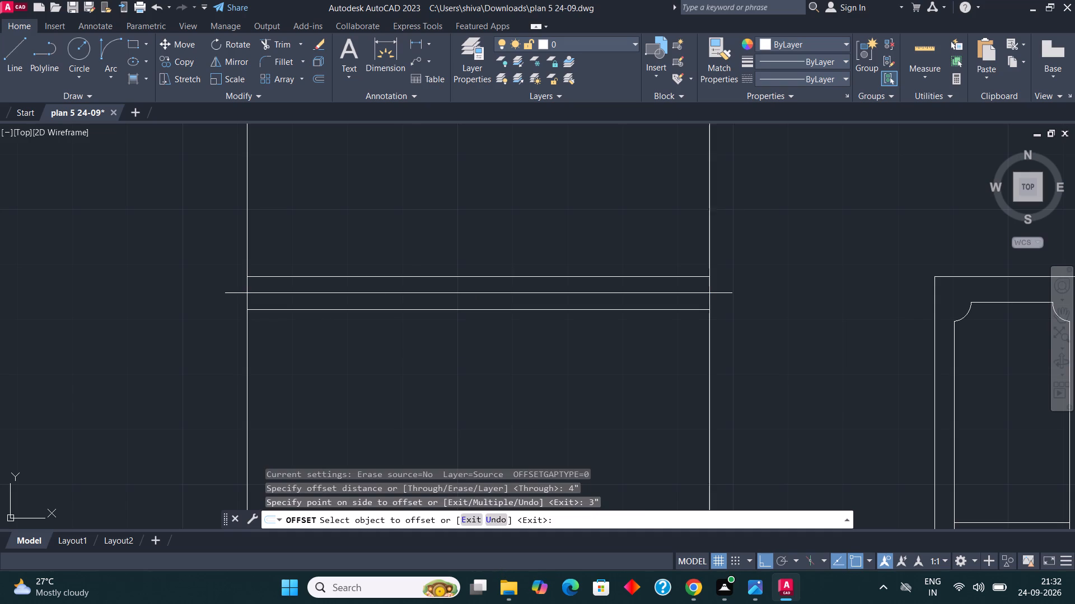
{"action": "scroll", "coordinate": [248, 342], "scroll_direction": "up", "scroll_amount": 1}
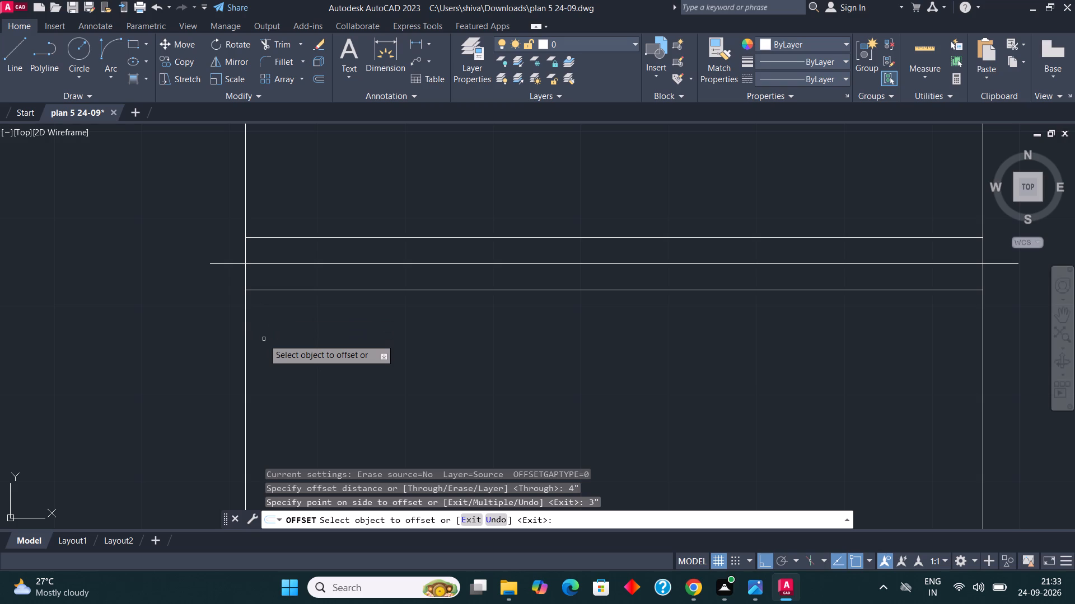
{"action": "scroll", "coordinate": [272, 305], "scroll_direction": "up", "scroll_amount": 1}
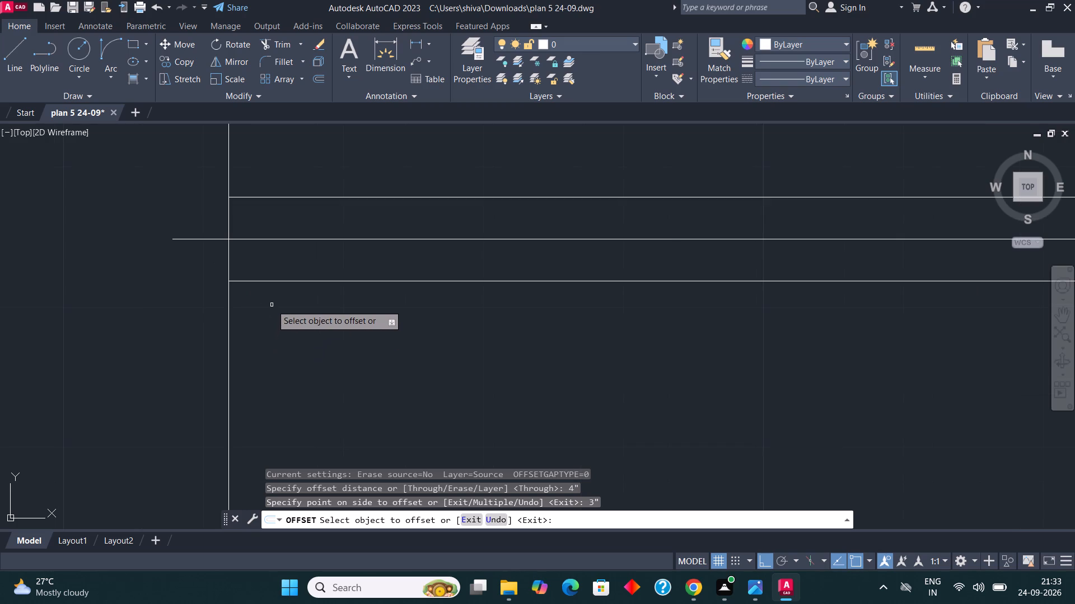
{"action": "scroll", "coordinate": [277, 303], "scroll_direction": "up", "scroll_amount": 1}
{"action": "scroll", "coordinate": [254, 350], "scroll_direction": "down", "scroll_amount": 1}
{"action": "key", "text": "Escape"}
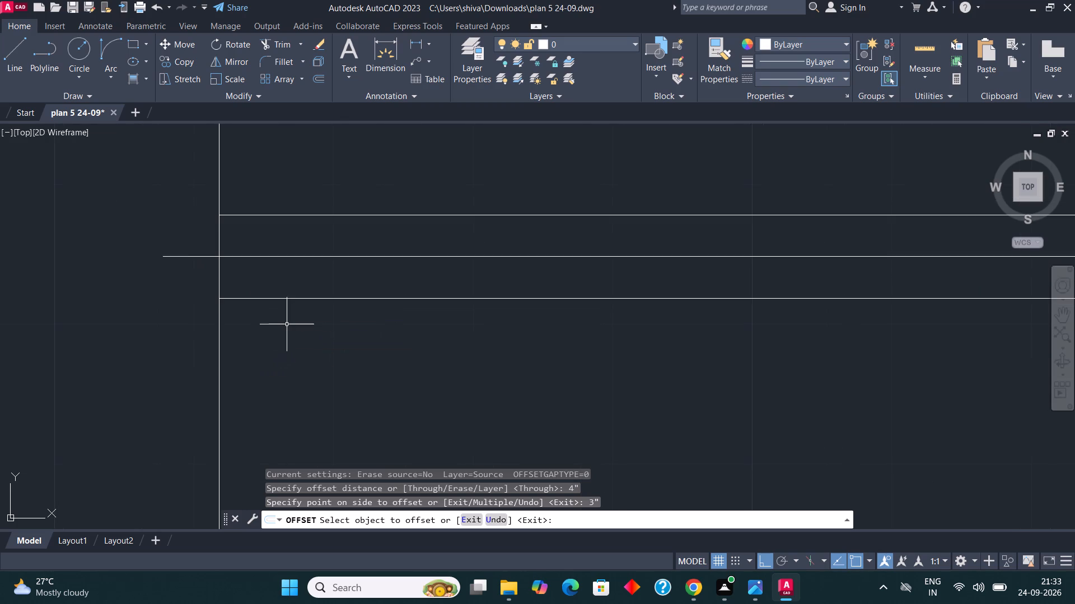
{"action": "key", "text": "Escape"}
{"action": "key", "text": "Escape"}
Draw a Start, End, Direction arc from the top line's left end to the tip of the left 4" extension.
{"action": "scroll", "coordinate": [309, 289], "scroll_direction": "down", "scroll_amount": 1}
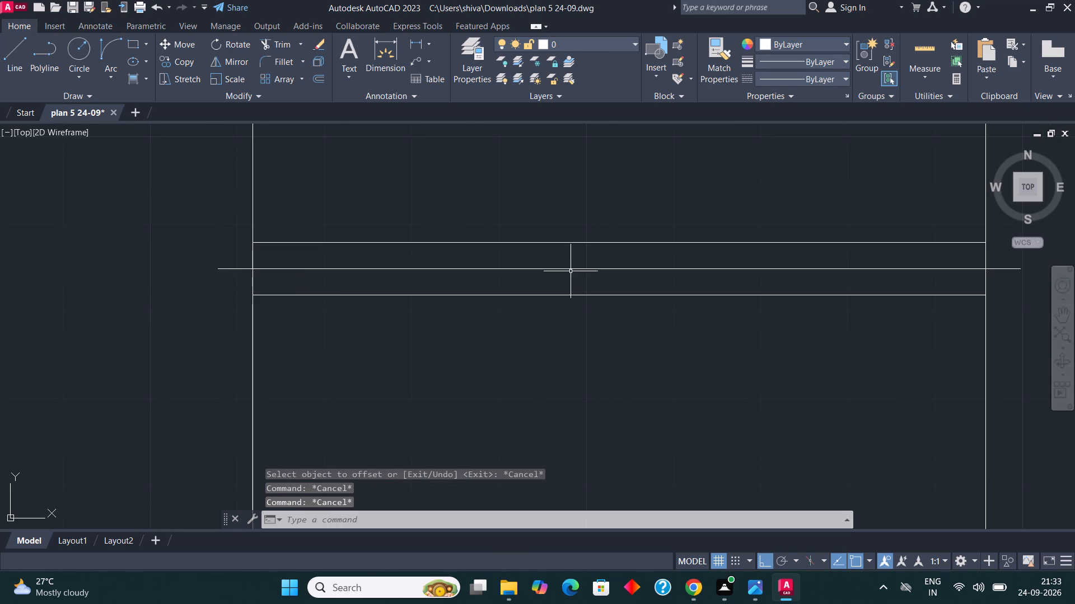
{"action": "left_click", "coordinate": [102, 73]}
{"action": "left_click", "coordinate": [150, 241]}
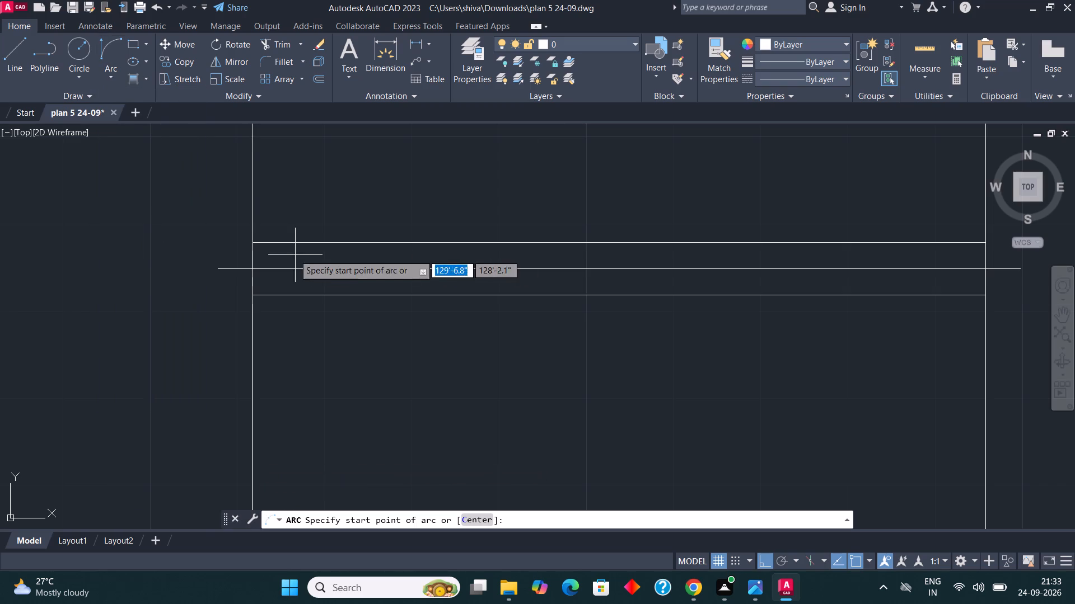
{"action": "scroll", "coordinate": [286, 252], "scroll_direction": "up", "scroll_amount": 2}
{"action": "left_click", "coordinate": [195, 228]}
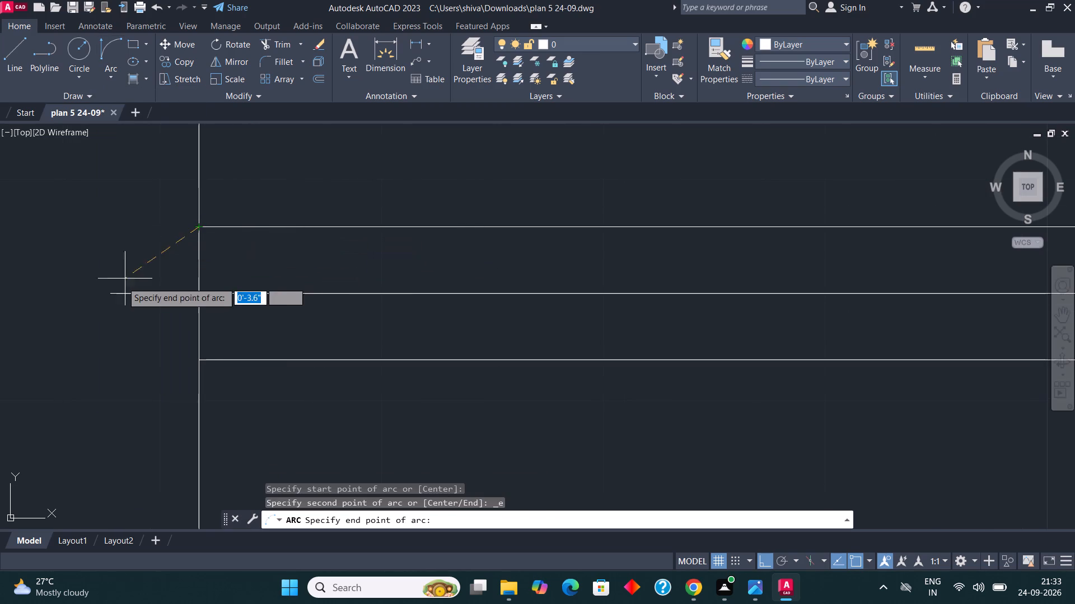
{"action": "left_click", "coordinate": [109, 290]}
{"action": "left_click", "coordinate": [99, 278]}
{"action": "scroll", "coordinate": [188, 254], "scroll_direction": "down", "scroll_amount": 2}
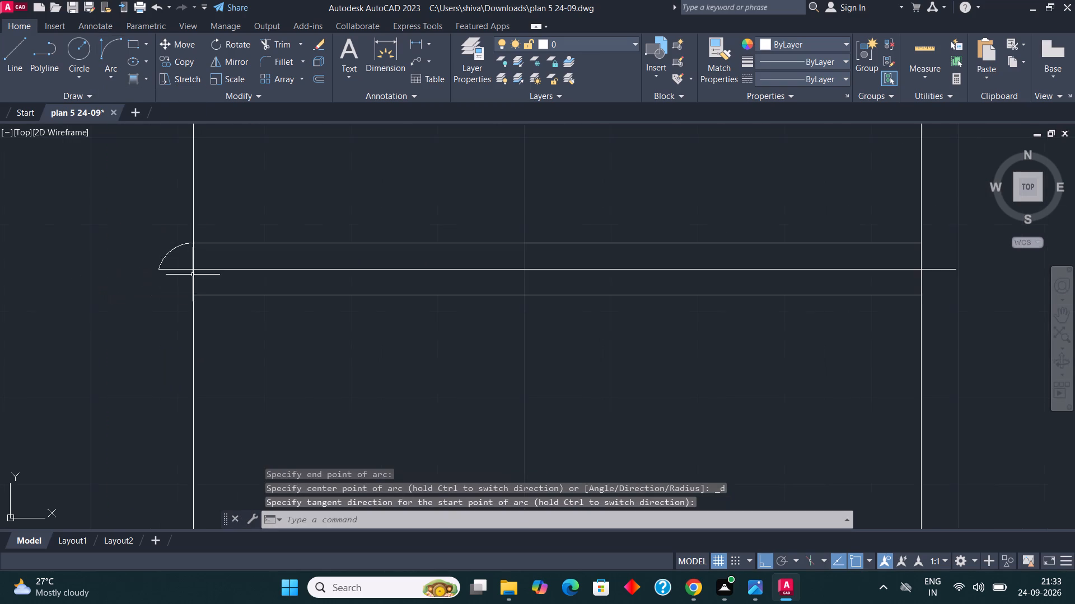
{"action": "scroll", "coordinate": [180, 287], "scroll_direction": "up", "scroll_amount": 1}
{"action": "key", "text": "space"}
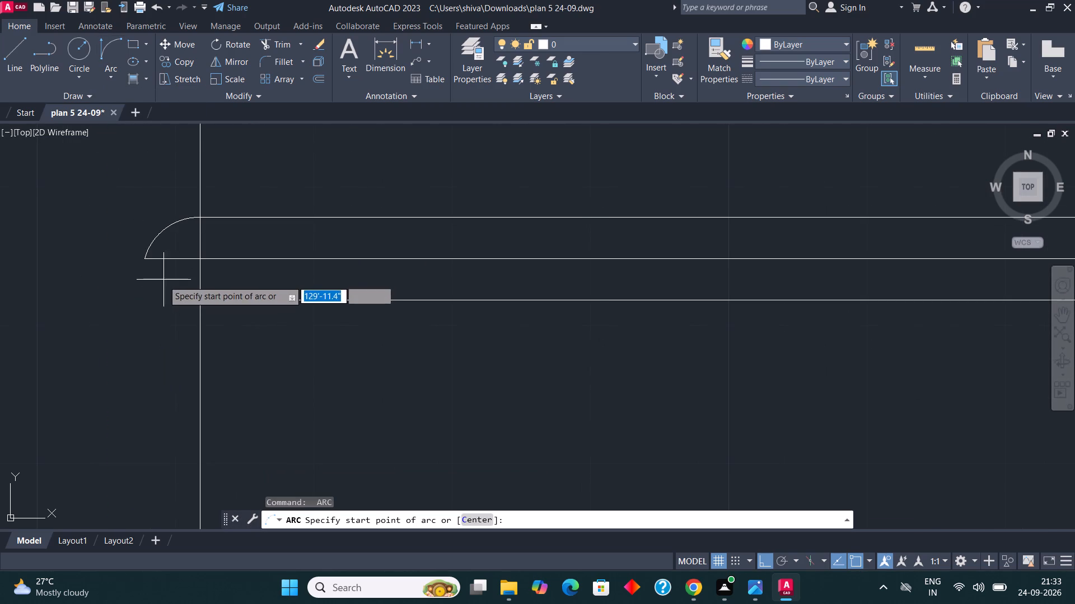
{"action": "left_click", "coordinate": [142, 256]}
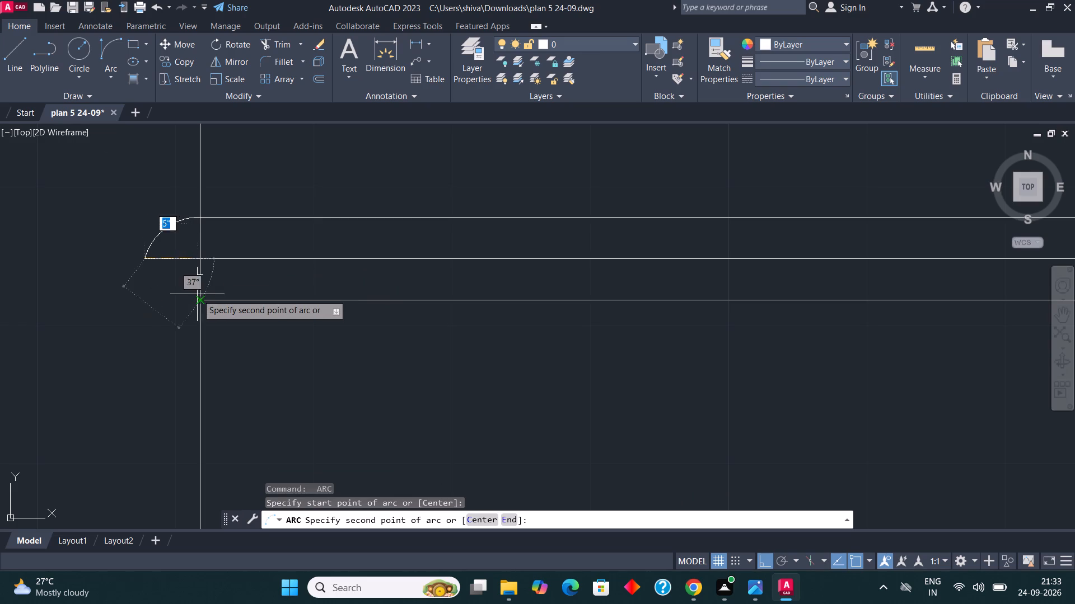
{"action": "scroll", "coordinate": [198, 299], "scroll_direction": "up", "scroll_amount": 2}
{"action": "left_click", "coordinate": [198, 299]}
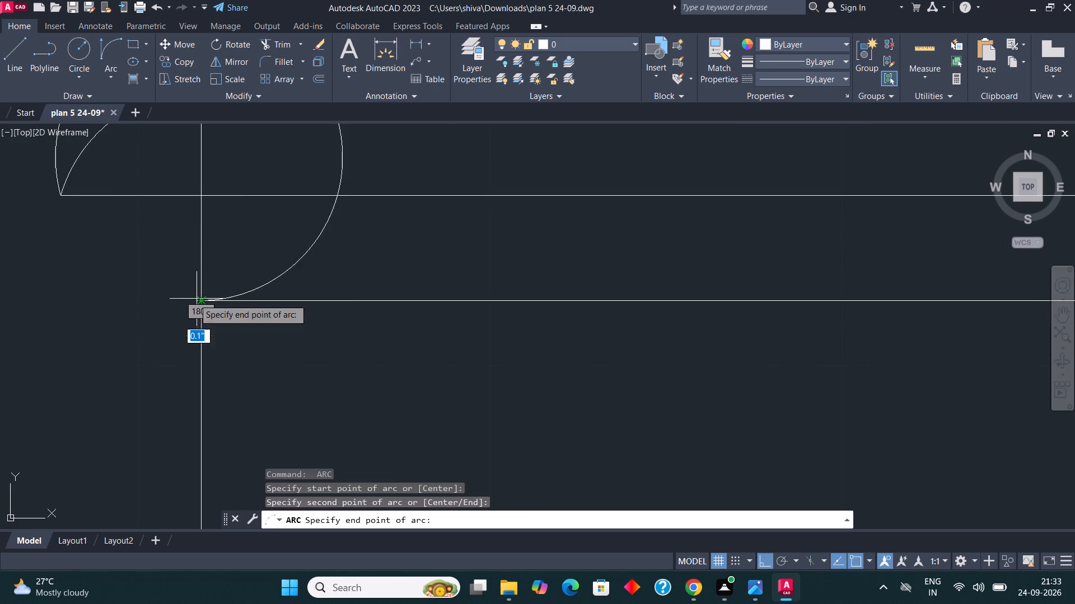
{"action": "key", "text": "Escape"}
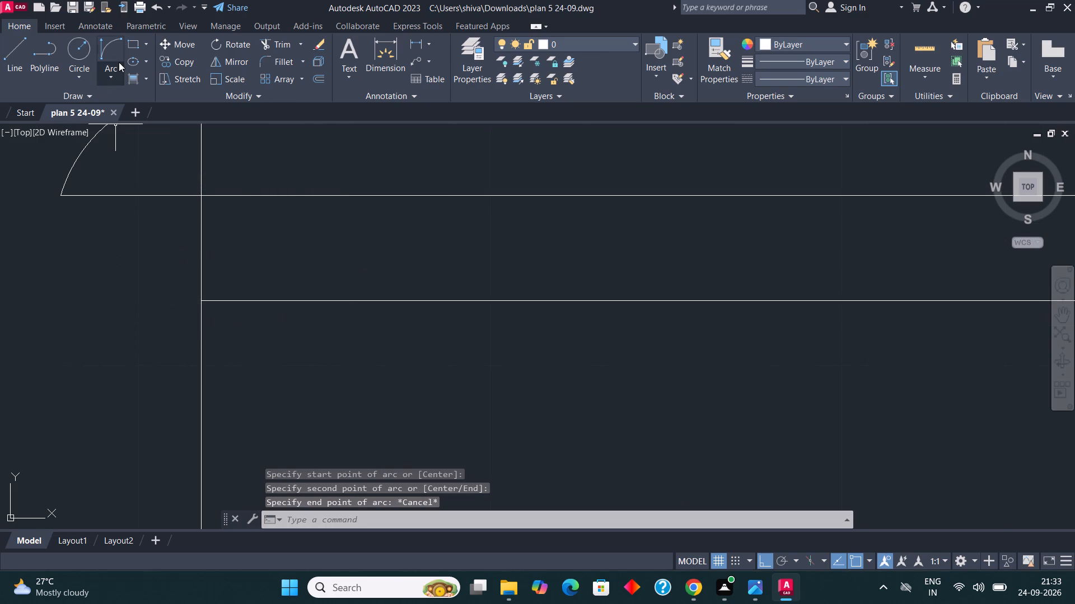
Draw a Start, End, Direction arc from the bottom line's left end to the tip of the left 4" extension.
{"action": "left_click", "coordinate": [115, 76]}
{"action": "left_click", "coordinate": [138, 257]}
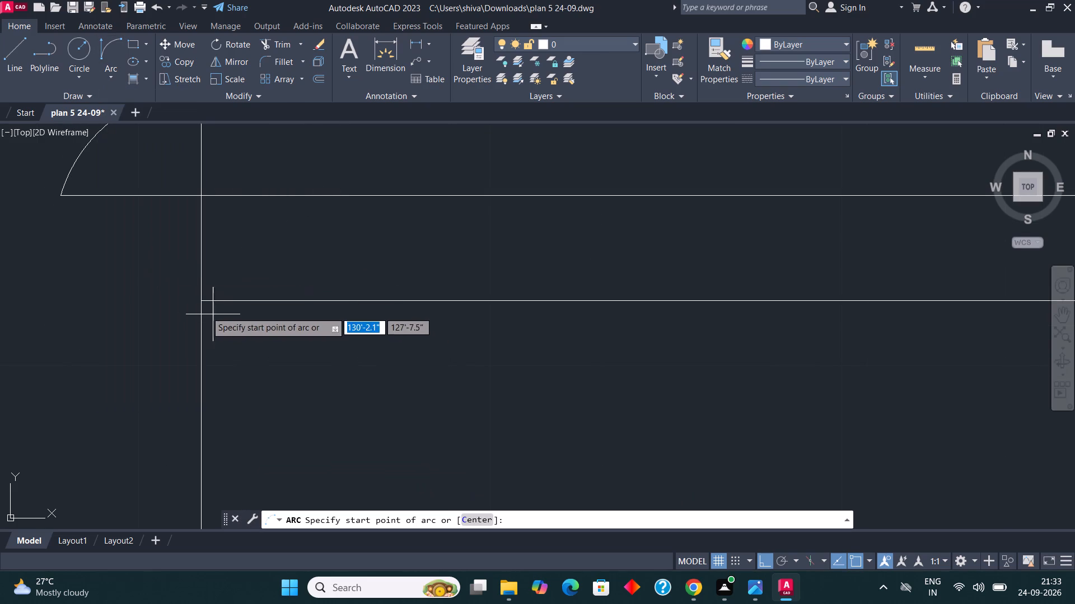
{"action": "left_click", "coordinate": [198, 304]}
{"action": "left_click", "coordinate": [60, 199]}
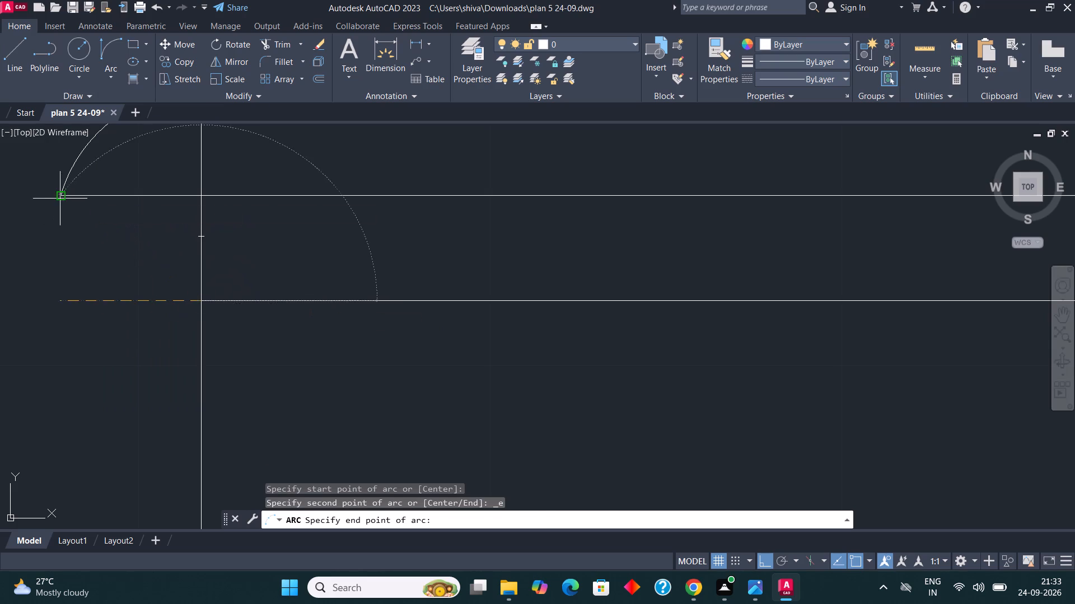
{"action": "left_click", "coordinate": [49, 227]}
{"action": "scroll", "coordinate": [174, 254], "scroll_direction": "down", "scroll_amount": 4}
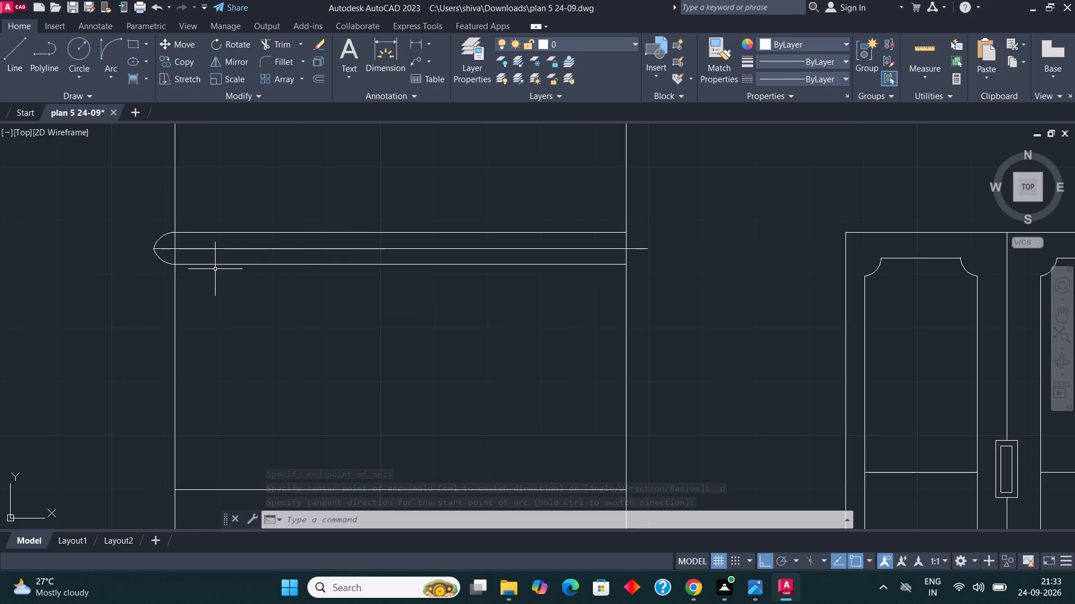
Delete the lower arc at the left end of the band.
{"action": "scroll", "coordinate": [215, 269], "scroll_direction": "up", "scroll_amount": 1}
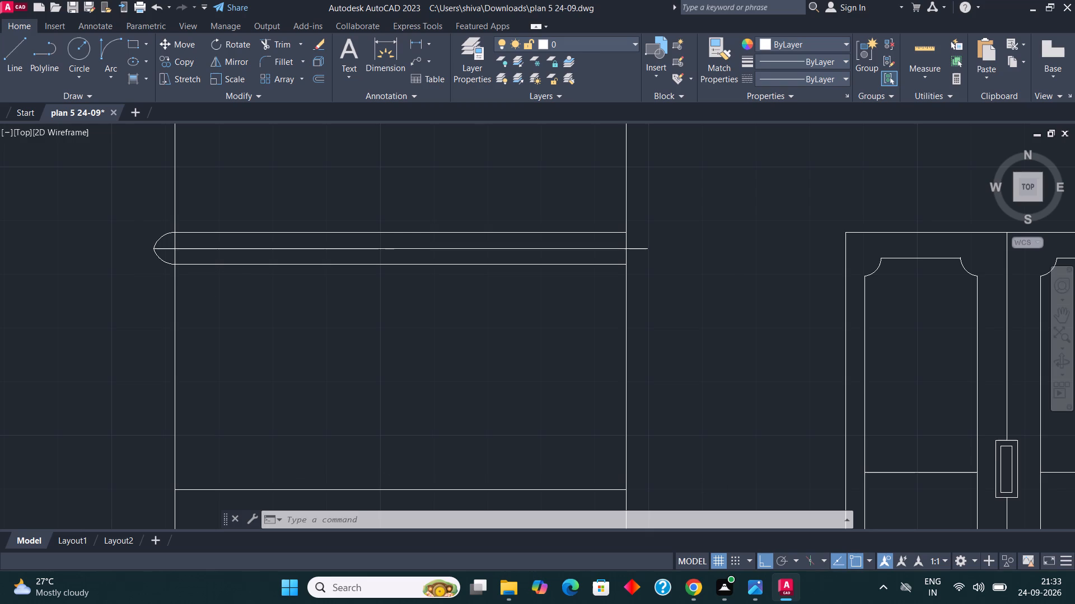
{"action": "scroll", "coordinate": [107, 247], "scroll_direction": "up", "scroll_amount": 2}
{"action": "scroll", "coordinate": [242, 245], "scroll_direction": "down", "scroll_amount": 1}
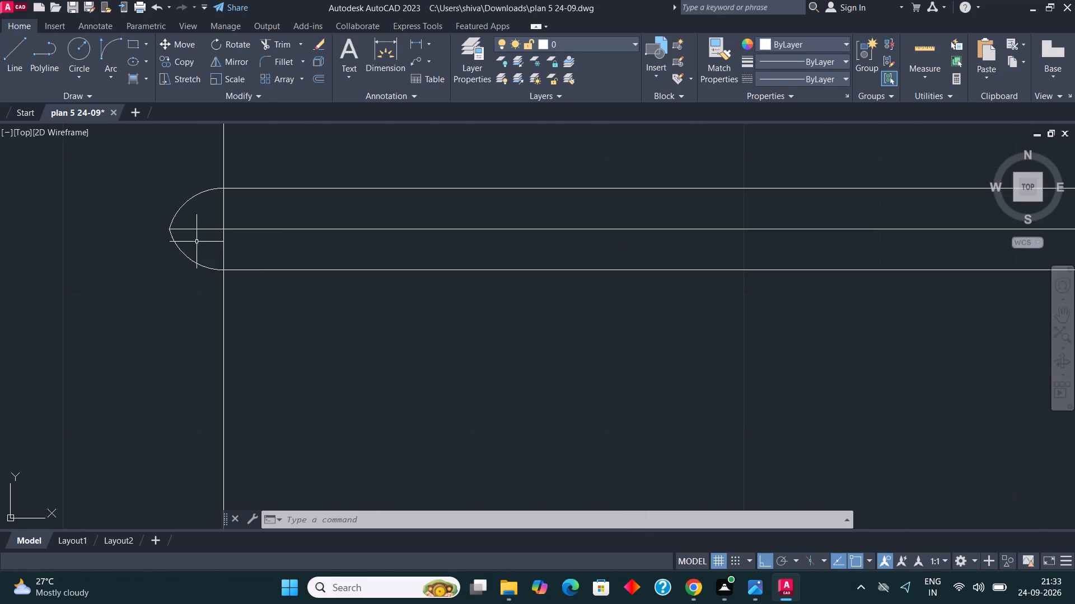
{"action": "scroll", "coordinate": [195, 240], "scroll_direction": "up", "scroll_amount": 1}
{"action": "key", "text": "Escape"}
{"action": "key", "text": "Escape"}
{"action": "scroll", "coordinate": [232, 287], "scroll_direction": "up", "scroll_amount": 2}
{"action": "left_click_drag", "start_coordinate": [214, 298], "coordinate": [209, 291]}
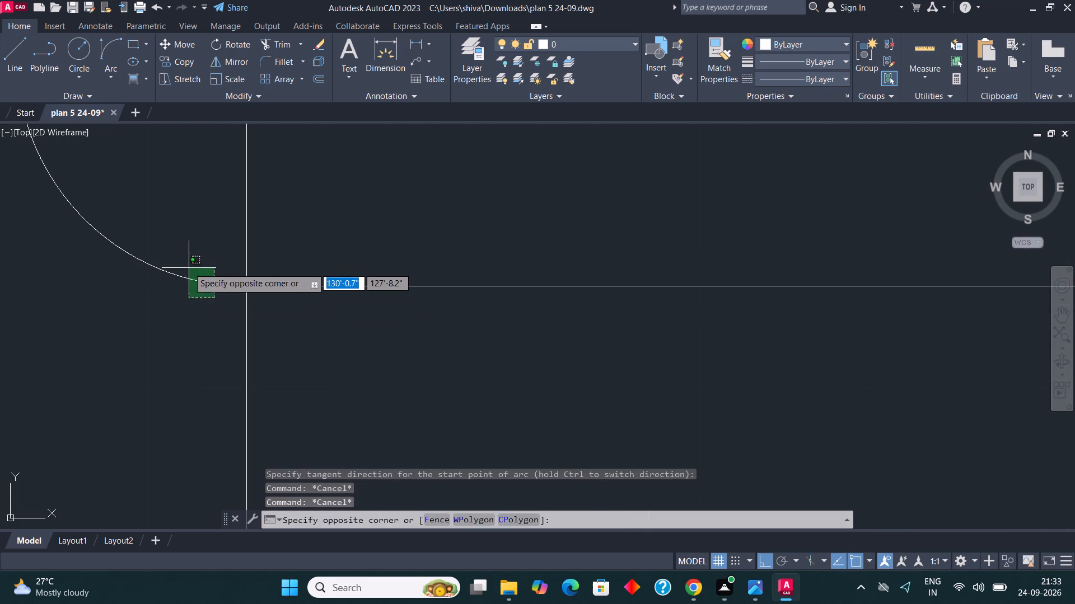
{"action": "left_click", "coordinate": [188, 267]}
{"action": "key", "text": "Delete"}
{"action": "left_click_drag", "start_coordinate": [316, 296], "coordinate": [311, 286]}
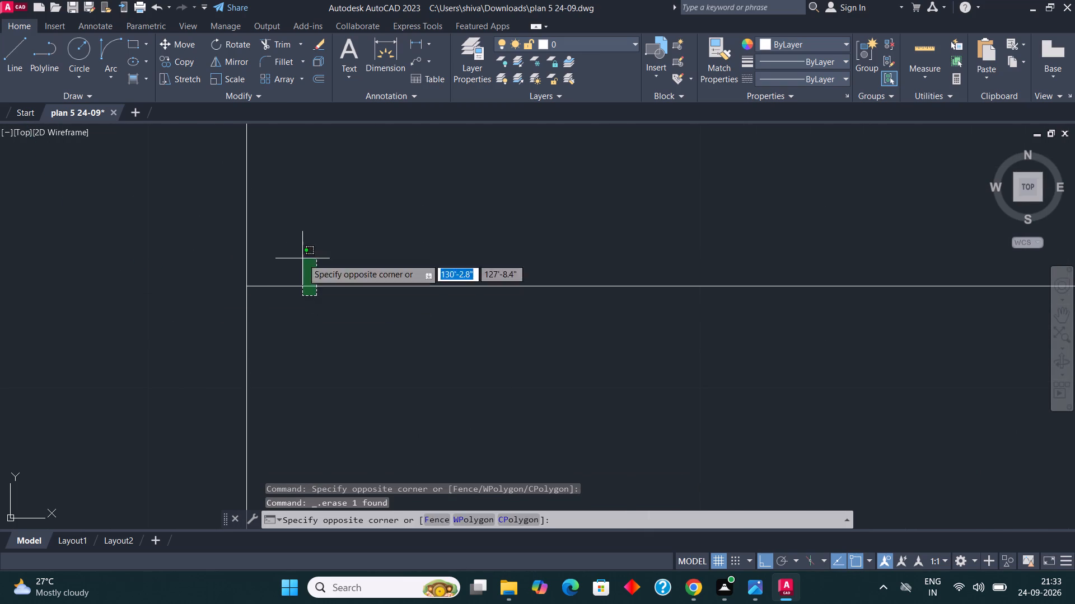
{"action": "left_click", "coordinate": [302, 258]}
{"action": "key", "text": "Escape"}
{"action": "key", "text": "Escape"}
Draw a line extending the band's bottom line 2" past the bay's left wall.
{"action": "key", "text": "l"}
{"action": "key", "text": "Return"}
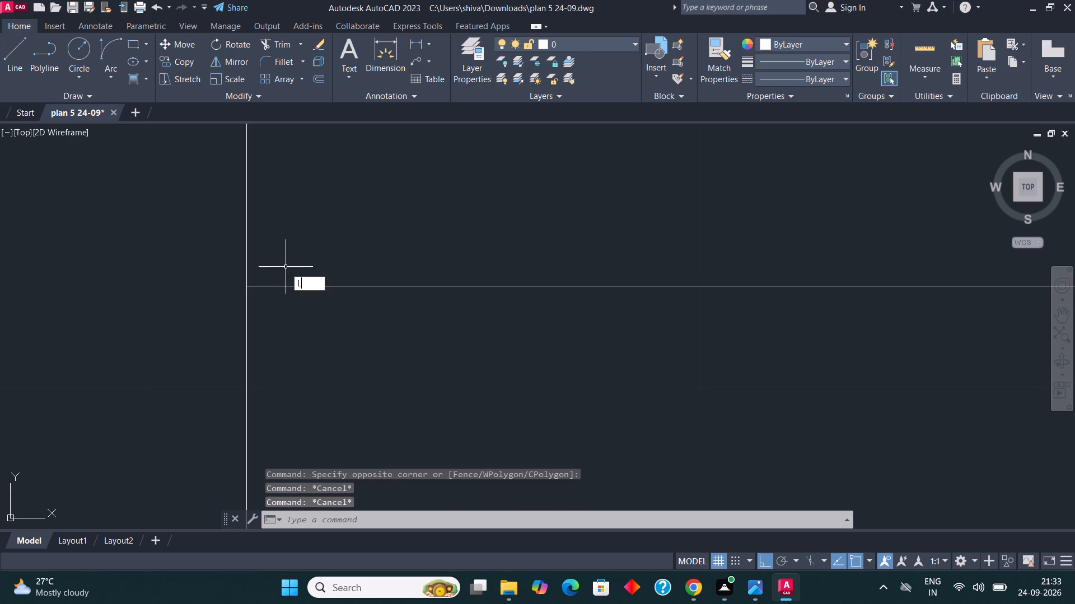
{"action": "left_click", "coordinate": [244, 286]}
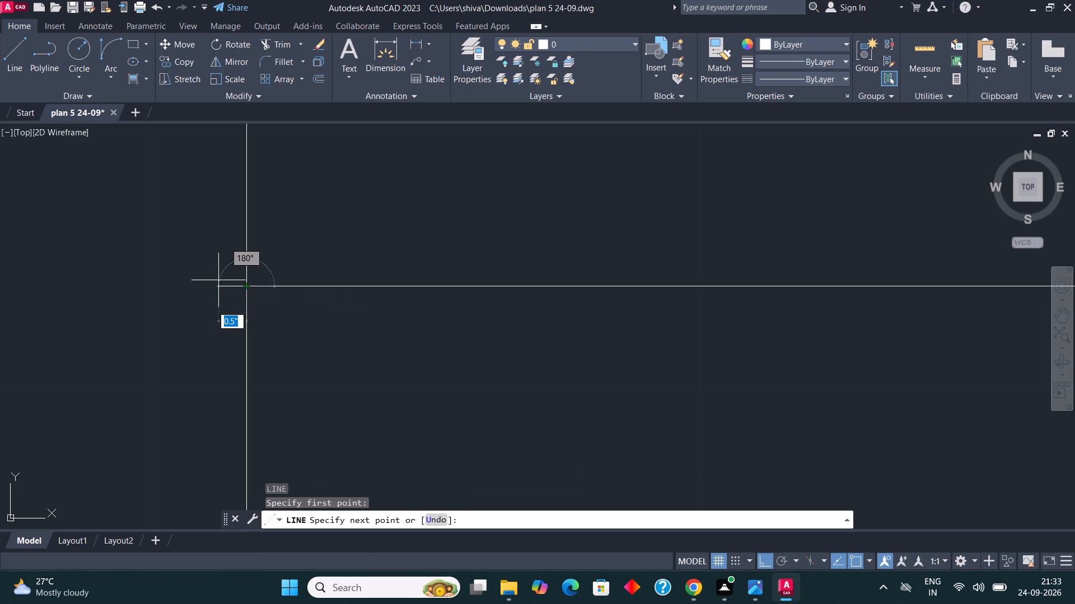
{"action": "scroll", "coordinate": [218, 280], "scroll_direction": "down", "scroll_amount": 2}
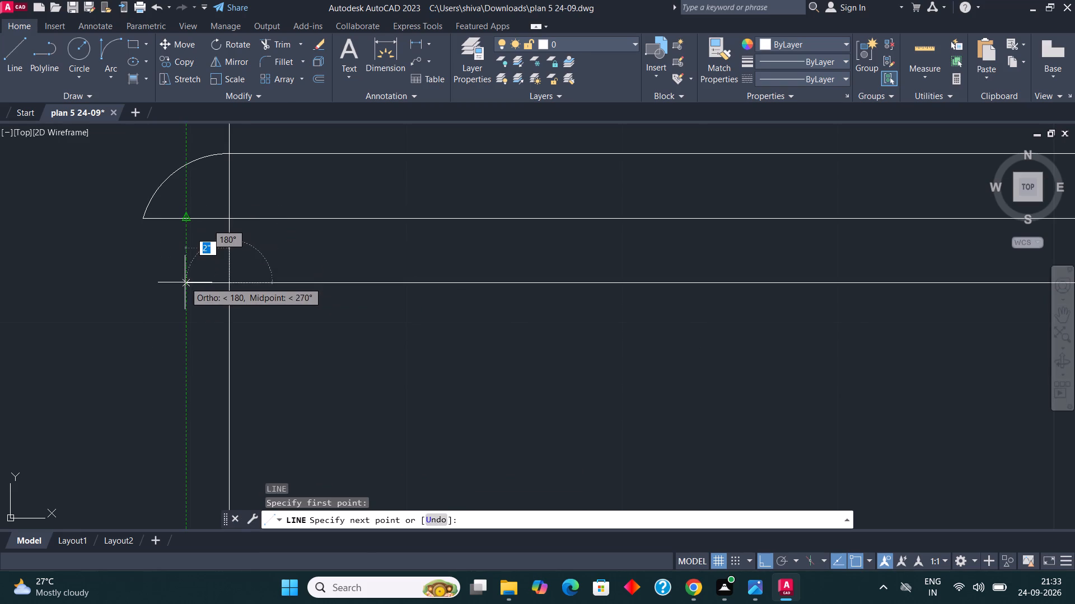
{"action": "left_click", "coordinate": [185, 282]}
{"action": "key", "text": "Escape"}
Draw a line extending the band's bottom line about 2" past the bay's right wall.
{"action": "scroll", "coordinate": [155, 232], "scroll_direction": "down", "scroll_amount": 4}
{"action": "scroll", "coordinate": [358, 232], "scroll_direction": "up", "scroll_amount": 3}
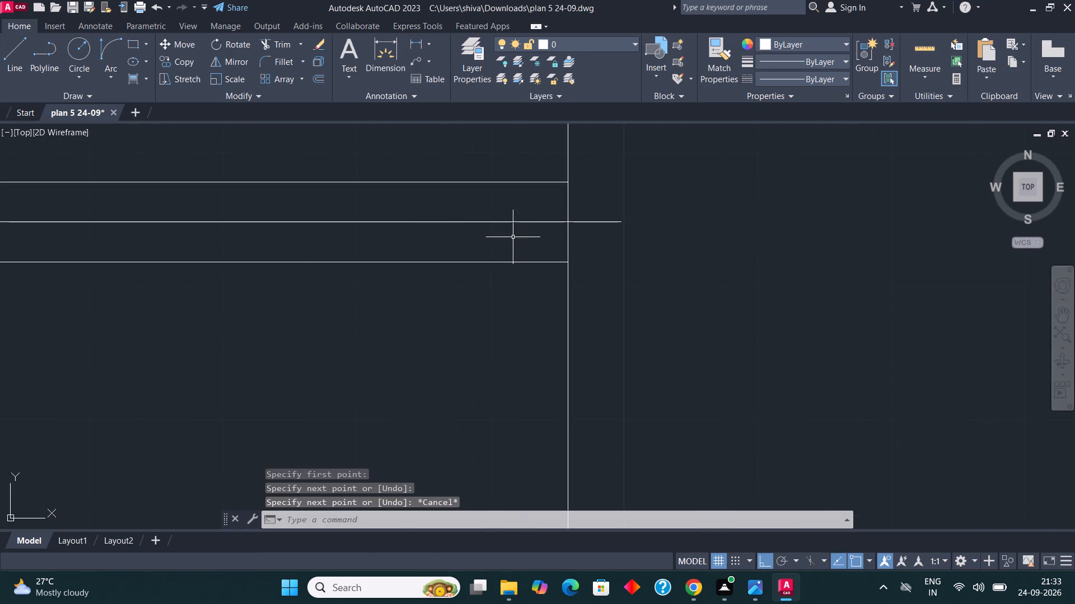
{"action": "key", "text": "space"}
{"action": "left_click", "coordinate": [565, 265]}
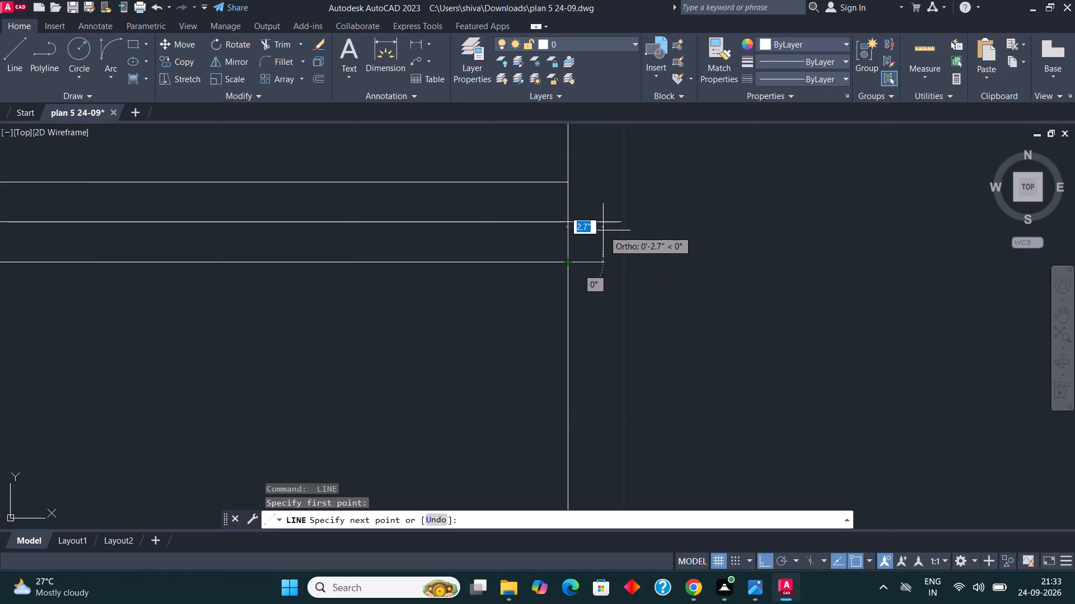
{"action": "left_click", "coordinate": [596, 259]}
{"action": "key", "text": "Escape"}
Draw a Start, End, Direction arc from the tip of the left 4" extension to the left end of the bottom 2" extension.
{"action": "scroll", "coordinate": [651, 199], "scroll_direction": "down", "scroll_amount": 2}
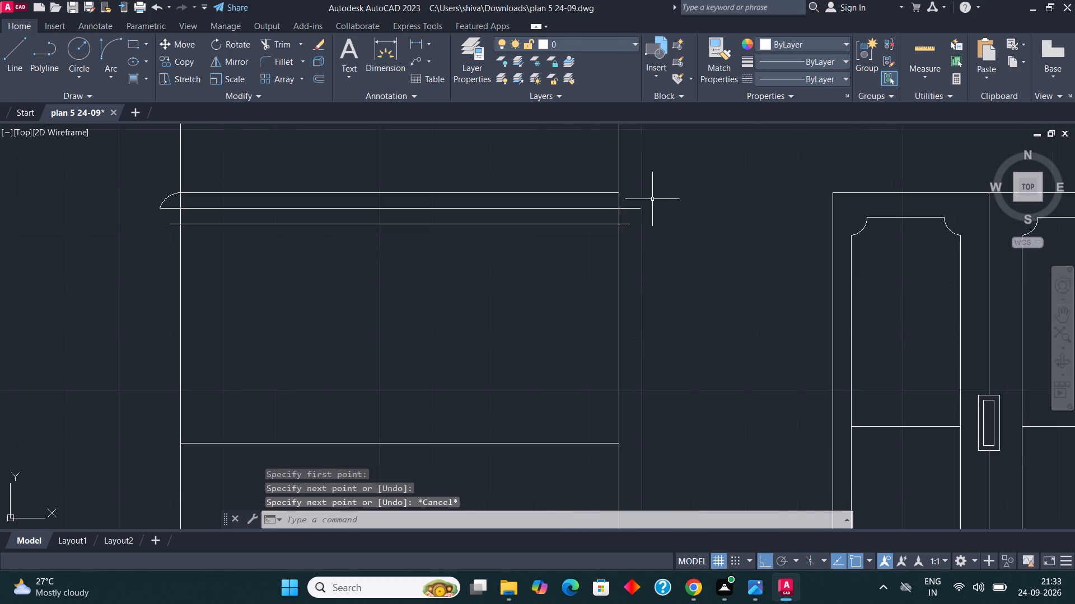
{"action": "left_click", "coordinate": [113, 81]}
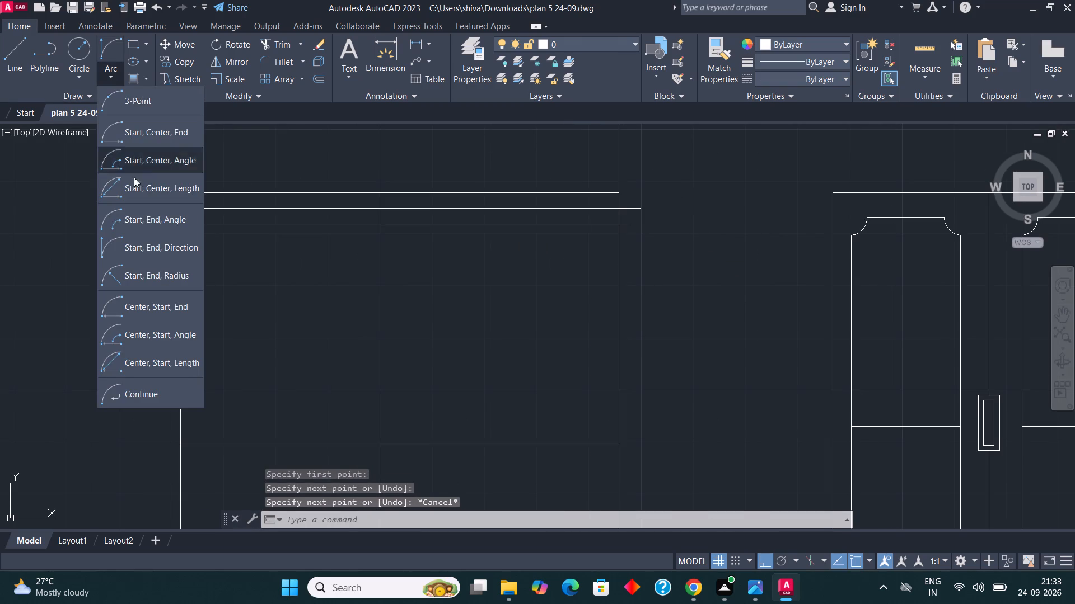
{"action": "left_click", "coordinate": [138, 244]}
{"action": "scroll", "coordinate": [160, 206], "scroll_direction": "up", "scroll_amount": 2}
{"action": "left_click", "coordinate": [160, 206]}
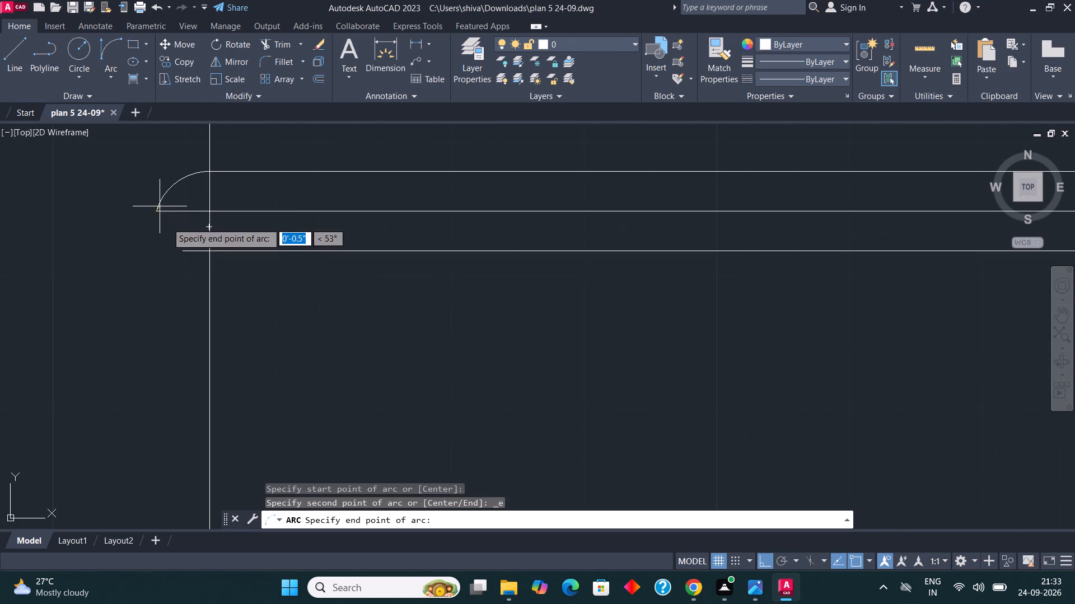
{"action": "left_click", "coordinate": [176, 249]}
{"action": "left_click", "coordinate": [158, 254]}
Draw a Start, End, Direction arc from the top line's right end to the tip of the right 4" extension.
{"action": "scroll", "coordinate": [95, 259], "scroll_direction": "down", "scroll_amount": 2}
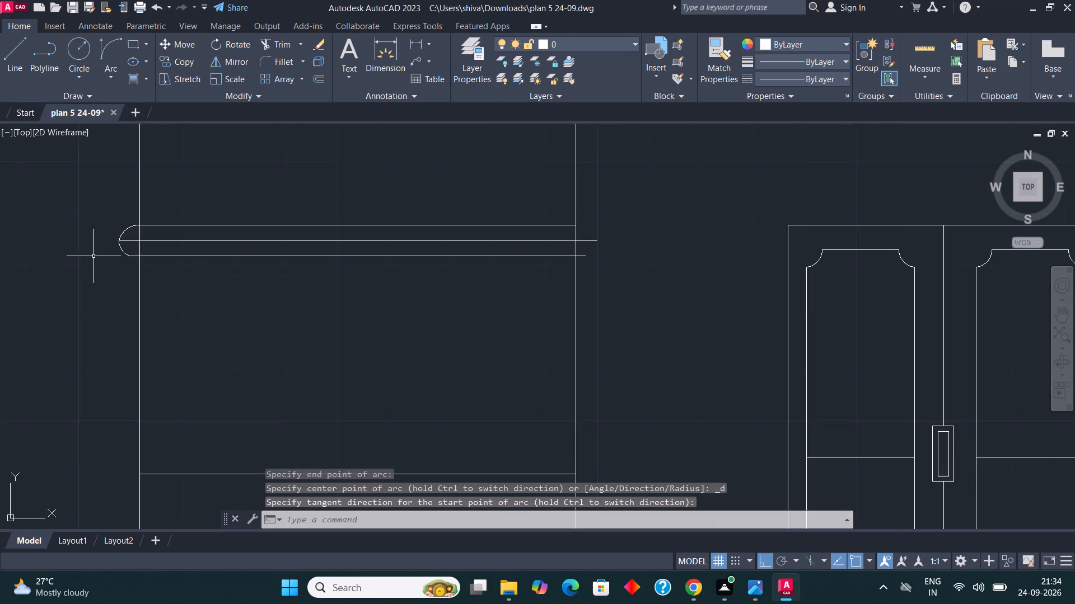
{"action": "scroll", "coordinate": [475, 266], "scroll_direction": "up", "scroll_amount": 1}
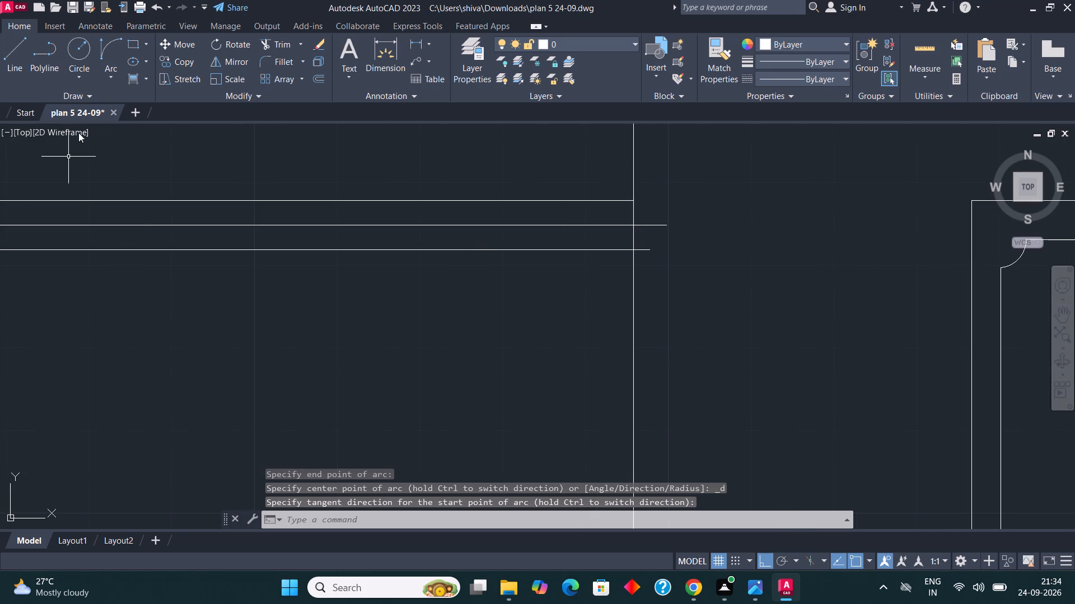
{"action": "left_click", "coordinate": [107, 78]}
{"action": "left_click", "coordinate": [146, 254]}
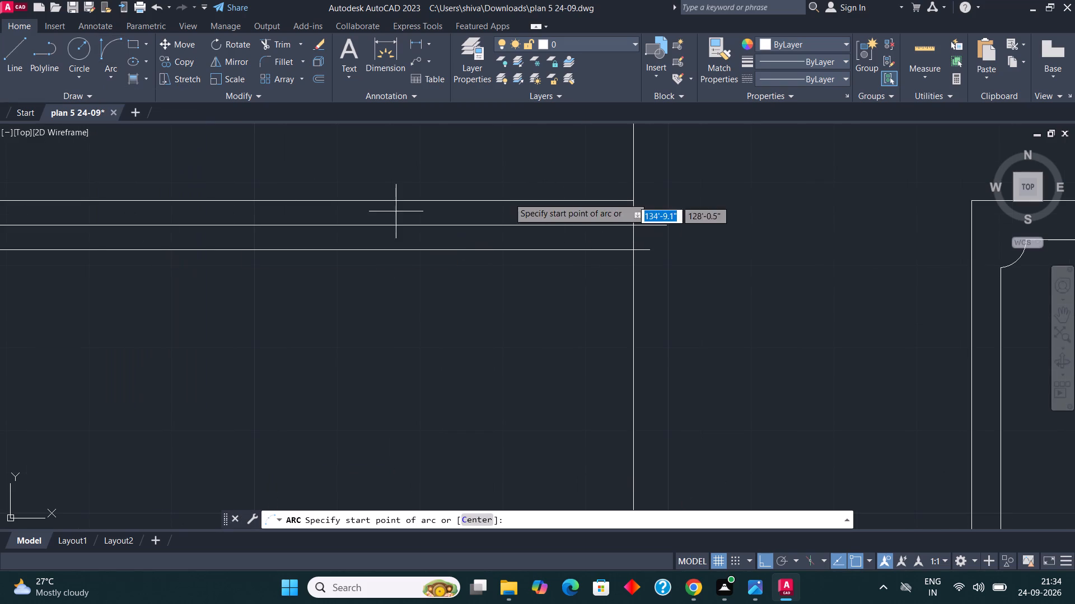
{"action": "scroll", "coordinate": [518, 181], "scroll_direction": "up", "scroll_amount": 2}
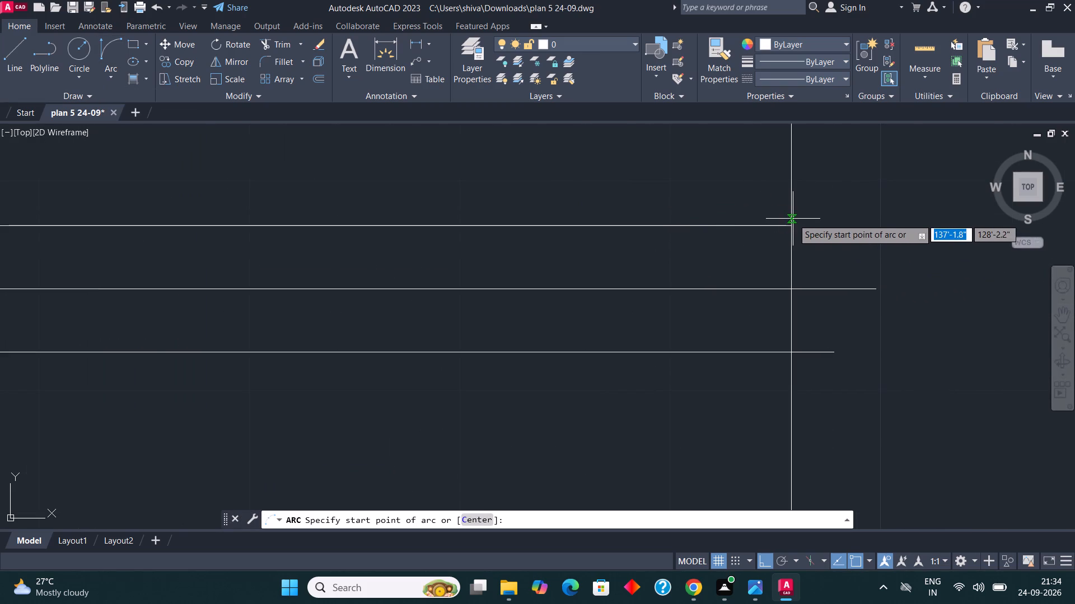
{"action": "left_click", "coordinate": [790, 226]}
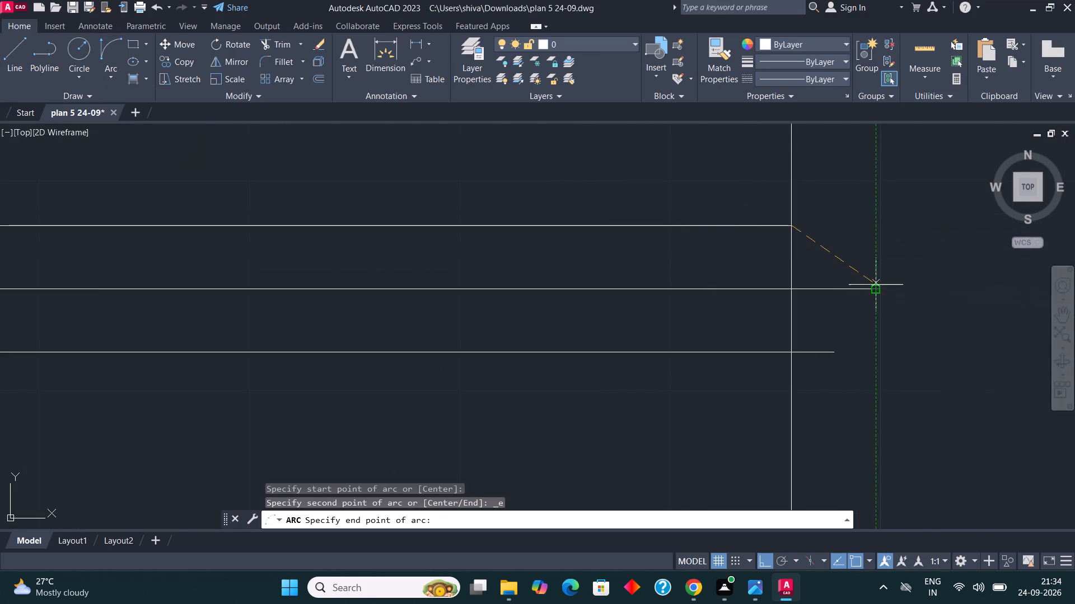
{"action": "left_click", "coordinate": [875, 285]}
{"action": "left_click", "coordinate": [885, 276]}
Draw a Start, End, Direction arc from the right end of the bottom extension to the tip of the right 4" extension.
{"action": "scroll", "coordinate": [718, 269], "scroll_direction": "down", "scroll_amount": 1}
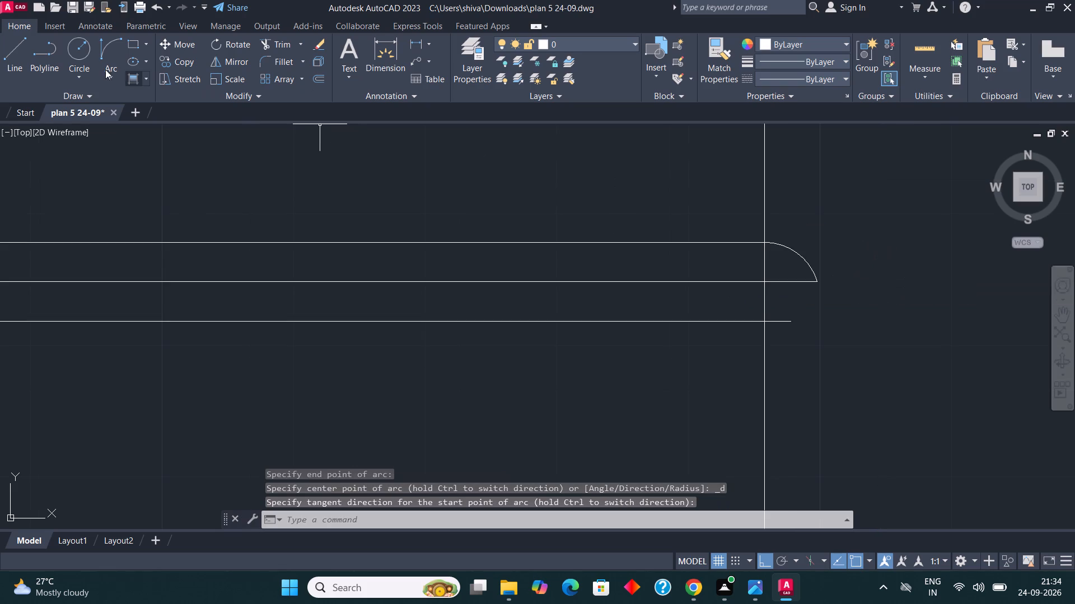
{"action": "left_click", "coordinate": [109, 74]}
{"action": "left_click", "coordinate": [147, 254]}
{"action": "scroll", "coordinate": [881, 342], "scroll_direction": "up", "scroll_amount": 1}
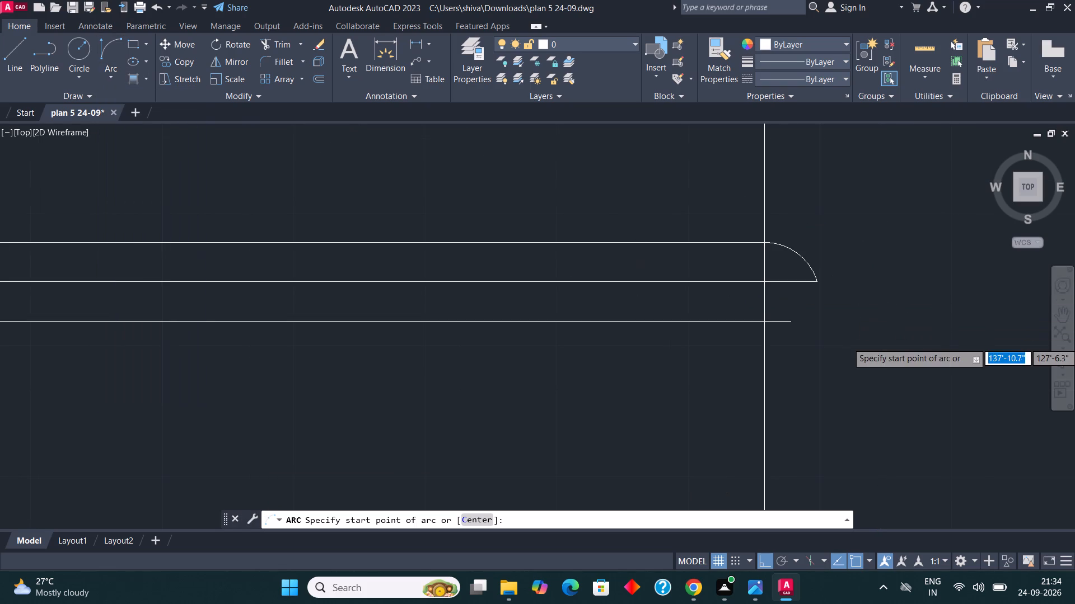
{"action": "scroll", "coordinate": [881, 342], "scroll_direction": "up", "scroll_amount": 1}
{"action": "left_click", "coordinate": [643, 295]}
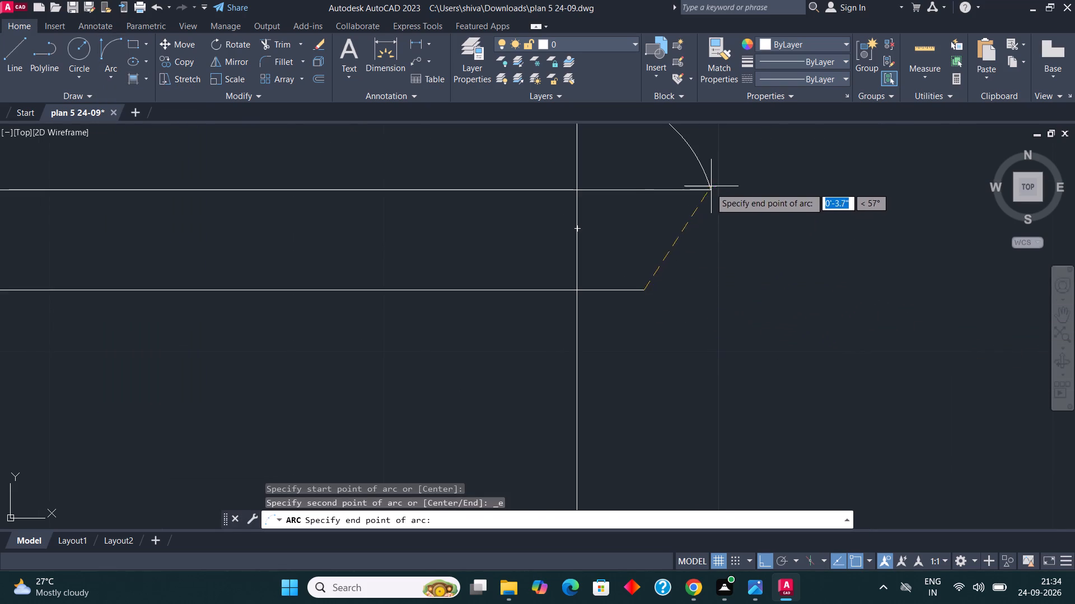
{"action": "left_click", "coordinate": [709, 188]}
{"action": "left_click", "coordinate": [744, 237]}
{"action": "scroll", "coordinate": [728, 204], "scroll_direction": "down", "scroll_amount": 3}
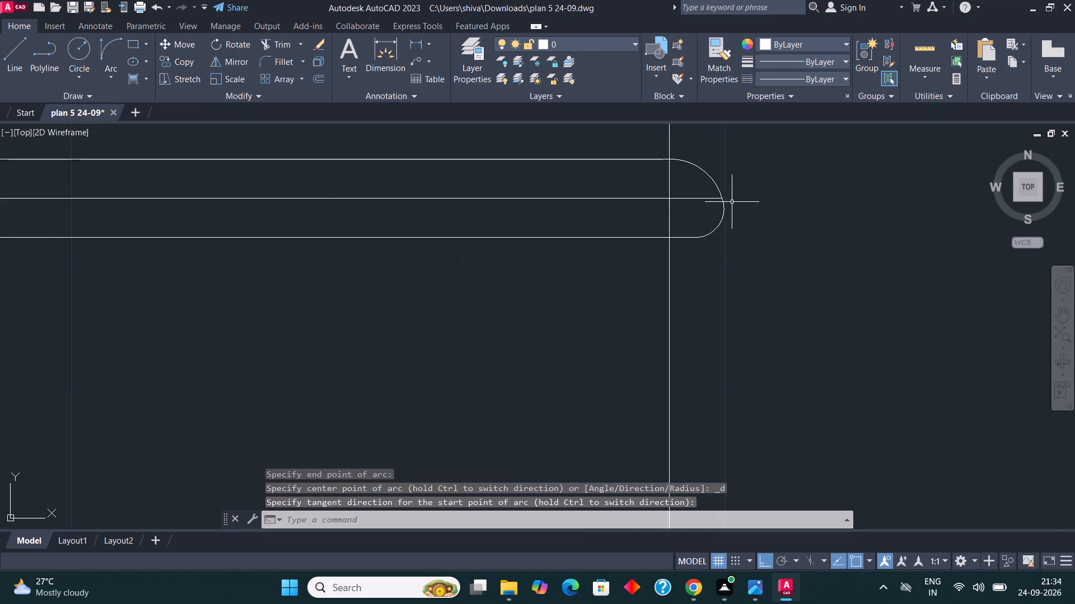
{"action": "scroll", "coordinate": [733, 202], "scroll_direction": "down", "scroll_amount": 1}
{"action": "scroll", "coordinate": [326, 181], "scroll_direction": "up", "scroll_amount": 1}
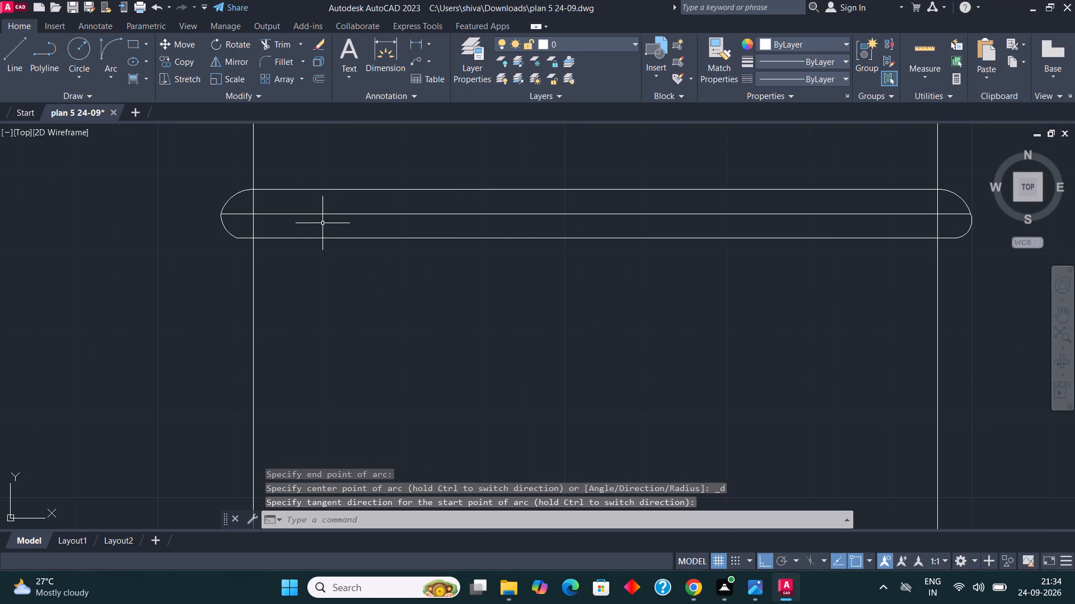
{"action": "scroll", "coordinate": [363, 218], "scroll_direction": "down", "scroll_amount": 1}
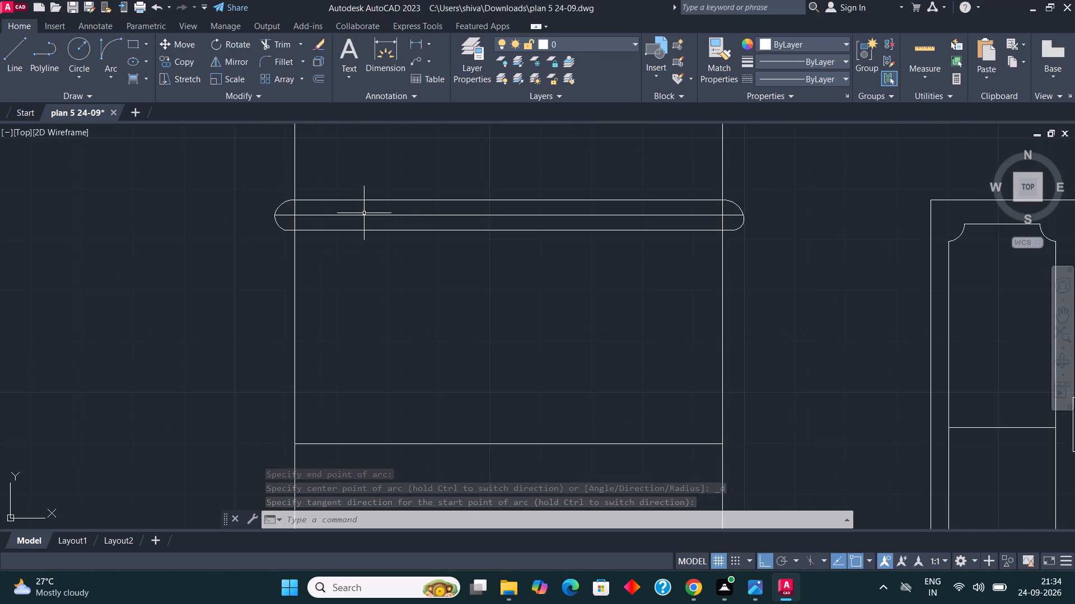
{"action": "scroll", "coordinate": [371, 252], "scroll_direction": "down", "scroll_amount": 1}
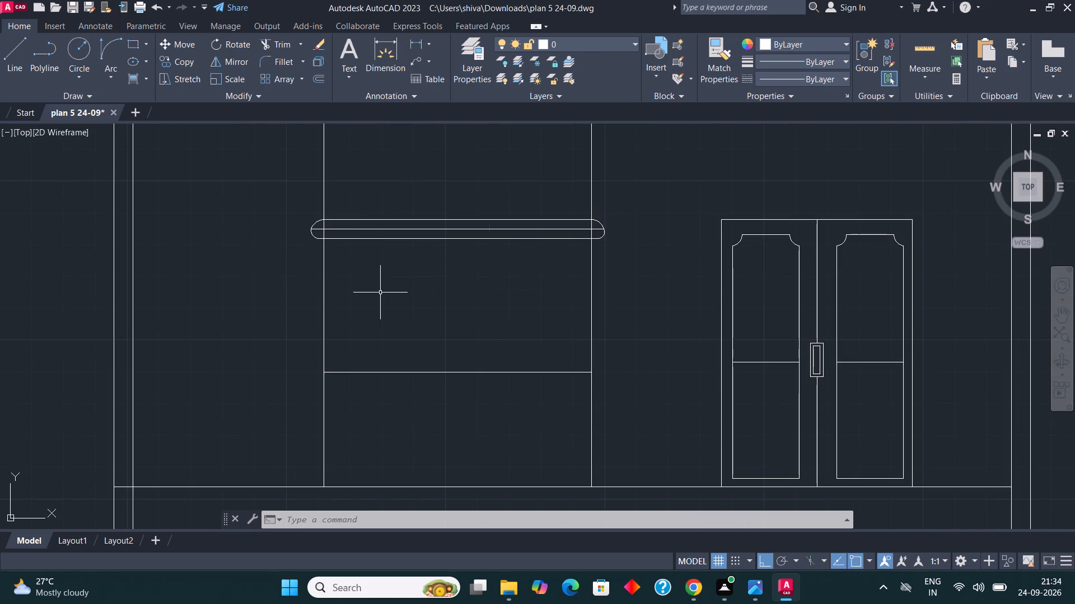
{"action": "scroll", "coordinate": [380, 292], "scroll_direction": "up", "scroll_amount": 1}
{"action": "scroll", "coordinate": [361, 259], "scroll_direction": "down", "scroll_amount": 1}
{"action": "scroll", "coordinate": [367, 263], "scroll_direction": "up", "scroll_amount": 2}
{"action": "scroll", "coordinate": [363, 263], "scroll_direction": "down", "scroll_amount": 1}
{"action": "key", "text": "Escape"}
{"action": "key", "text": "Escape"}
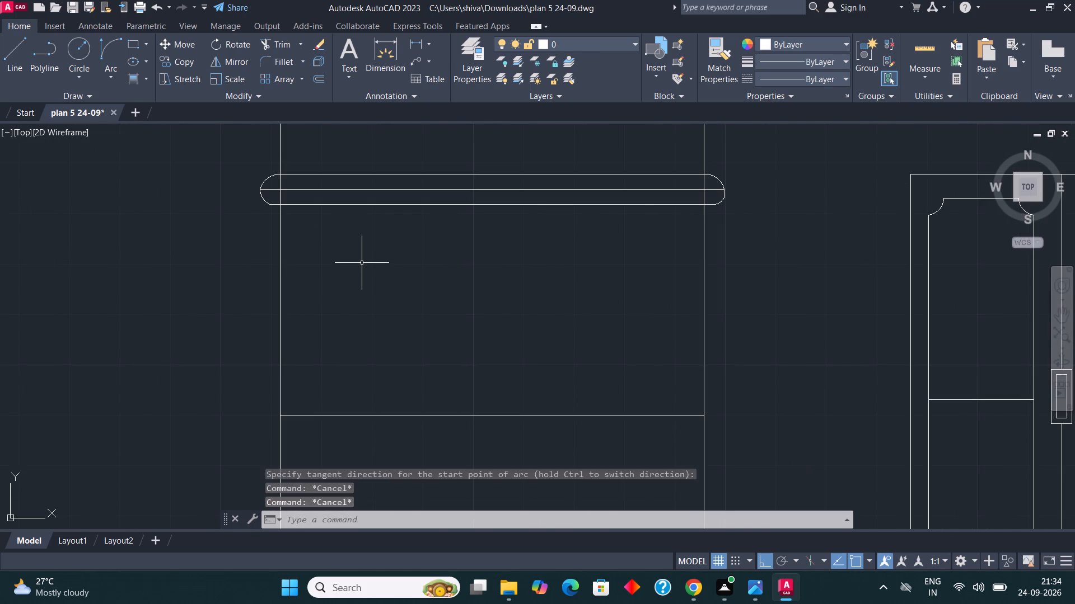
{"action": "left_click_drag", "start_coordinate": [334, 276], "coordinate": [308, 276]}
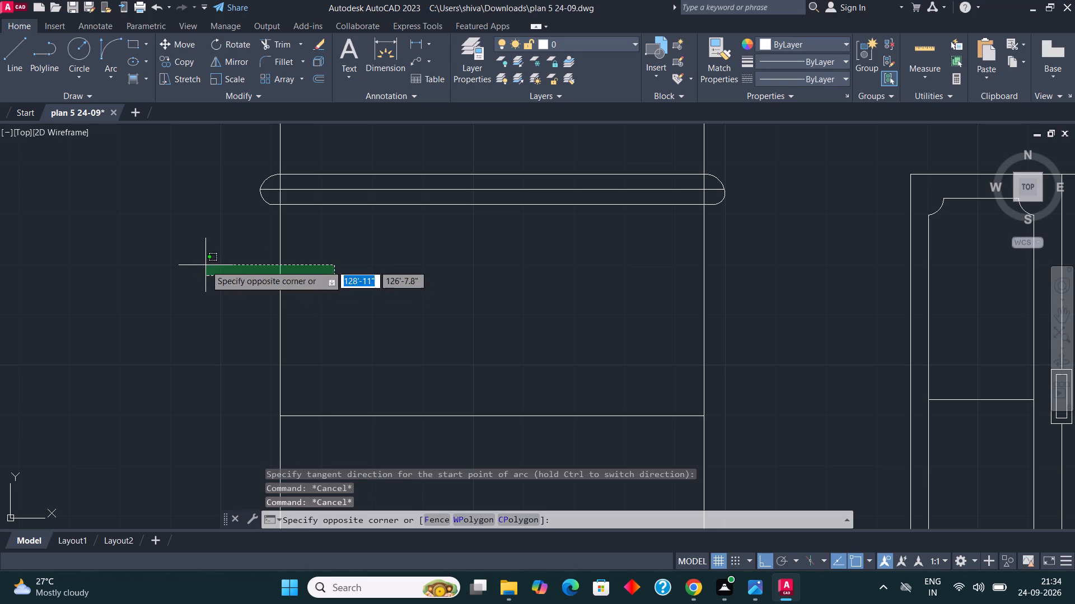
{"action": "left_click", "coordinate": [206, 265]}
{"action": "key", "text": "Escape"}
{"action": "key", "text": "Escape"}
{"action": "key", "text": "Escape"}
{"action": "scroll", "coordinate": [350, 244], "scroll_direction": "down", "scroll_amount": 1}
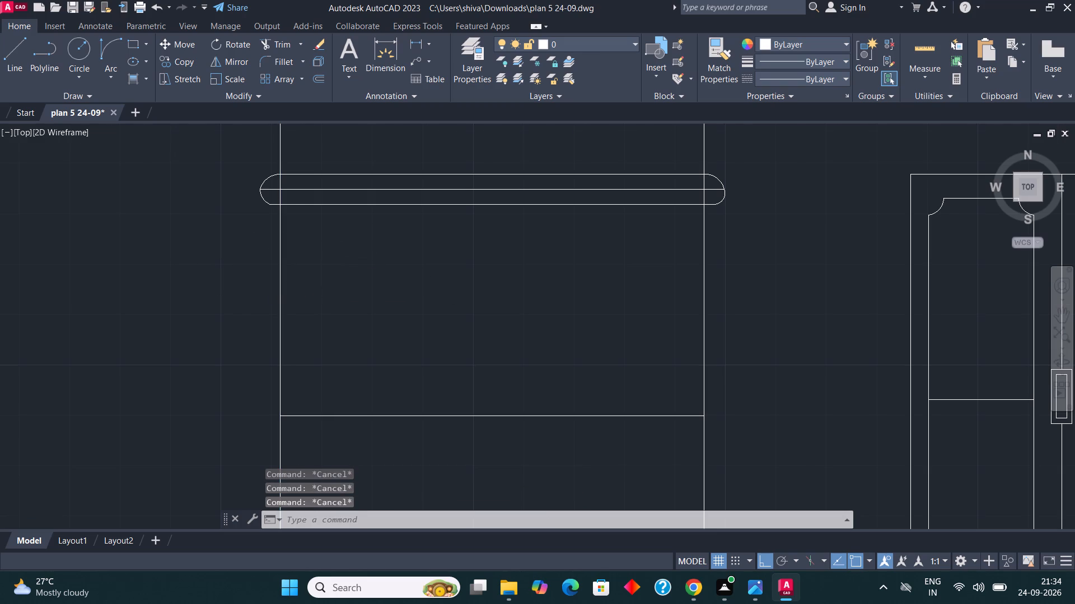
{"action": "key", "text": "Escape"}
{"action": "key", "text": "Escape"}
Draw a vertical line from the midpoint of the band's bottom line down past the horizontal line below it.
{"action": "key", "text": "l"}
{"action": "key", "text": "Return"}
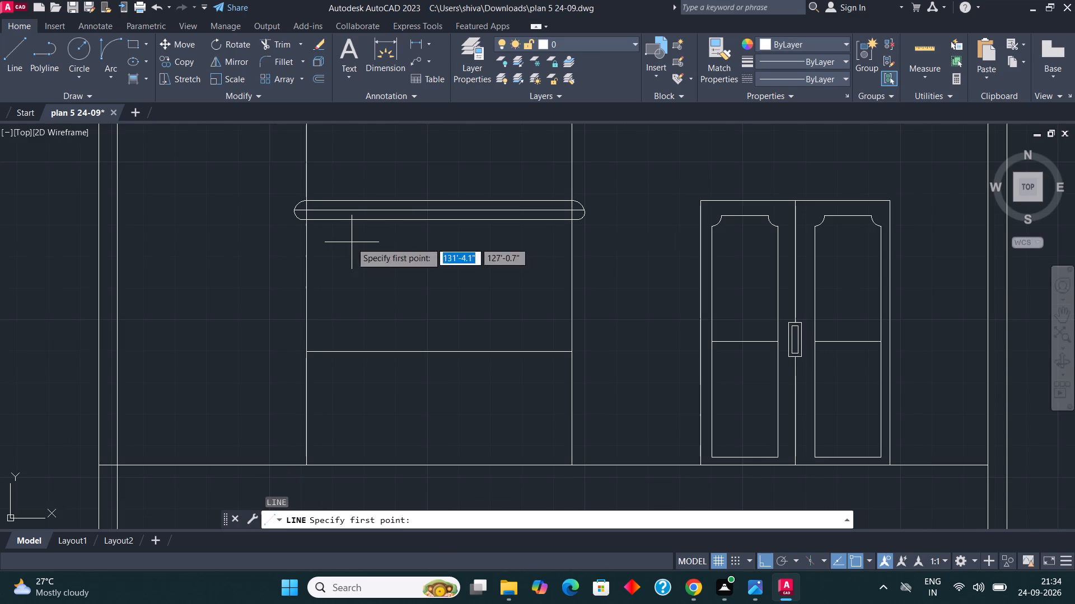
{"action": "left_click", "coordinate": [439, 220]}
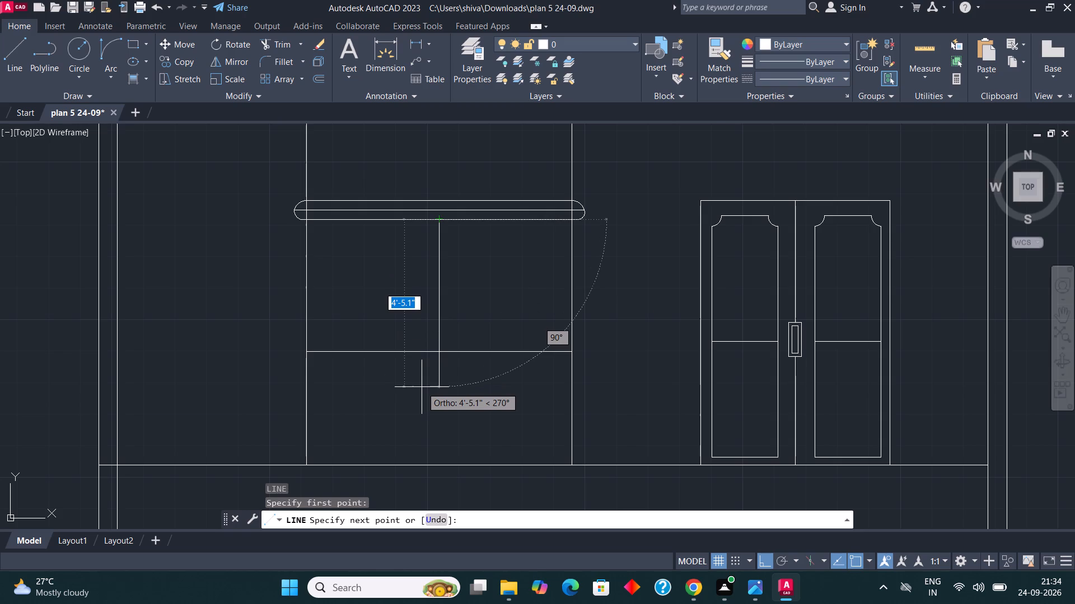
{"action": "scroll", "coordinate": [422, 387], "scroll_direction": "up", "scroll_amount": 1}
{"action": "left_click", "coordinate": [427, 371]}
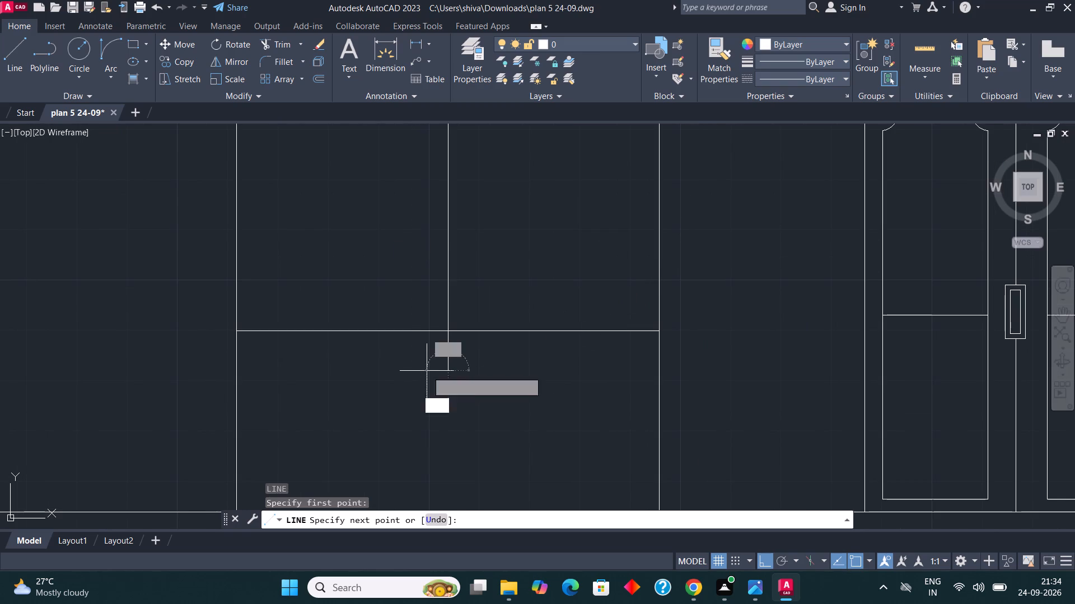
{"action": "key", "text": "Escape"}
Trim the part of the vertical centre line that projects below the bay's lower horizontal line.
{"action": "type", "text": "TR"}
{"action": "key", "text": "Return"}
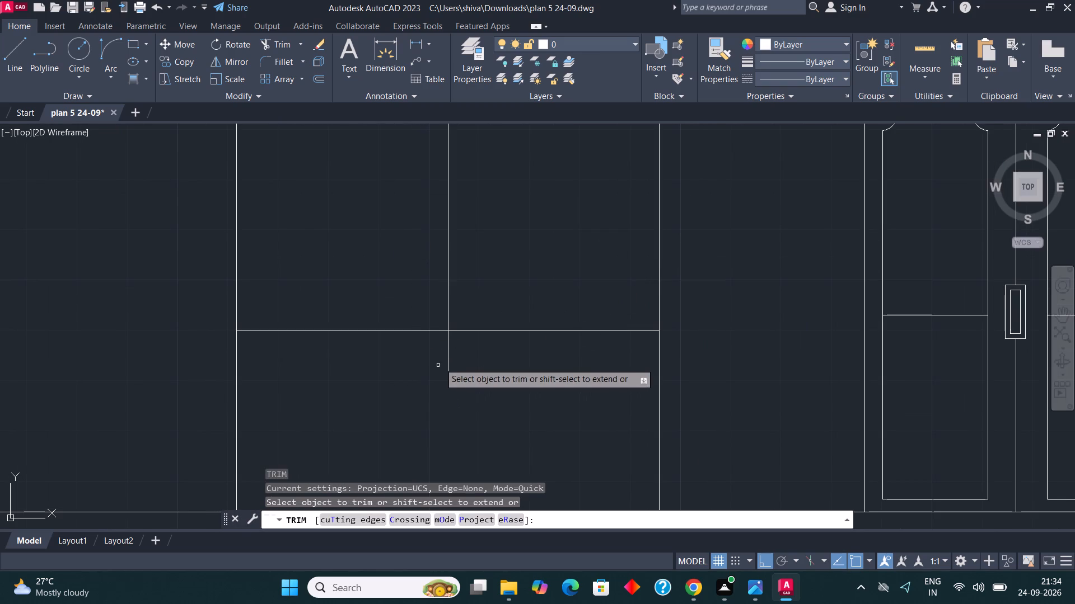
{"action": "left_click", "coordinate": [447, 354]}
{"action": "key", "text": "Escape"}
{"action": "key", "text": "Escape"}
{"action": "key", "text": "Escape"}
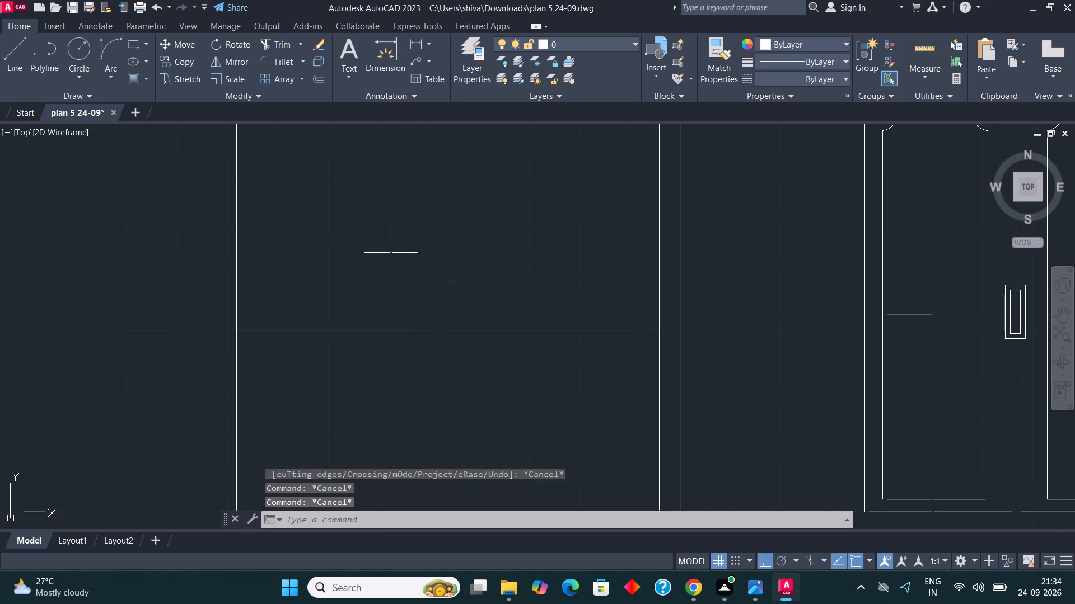
Measure the bay's width along its lower horizontal line using a linear dimension.
{"action": "left_click", "coordinate": [406, 41]}
{"action": "left_click", "coordinate": [413, 38]}
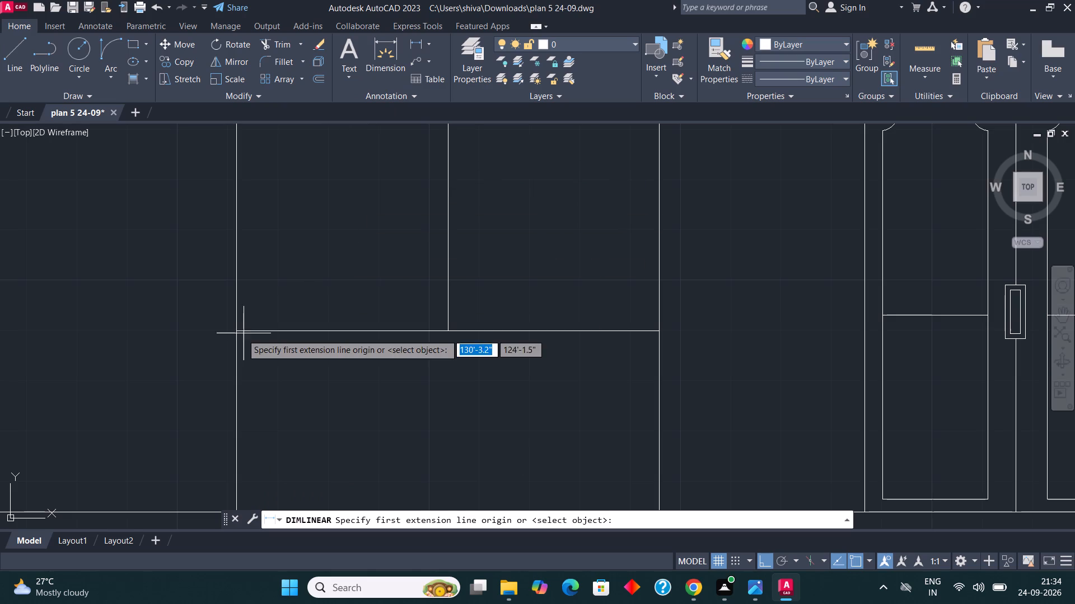
{"action": "left_click", "coordinate": [237, 328]}
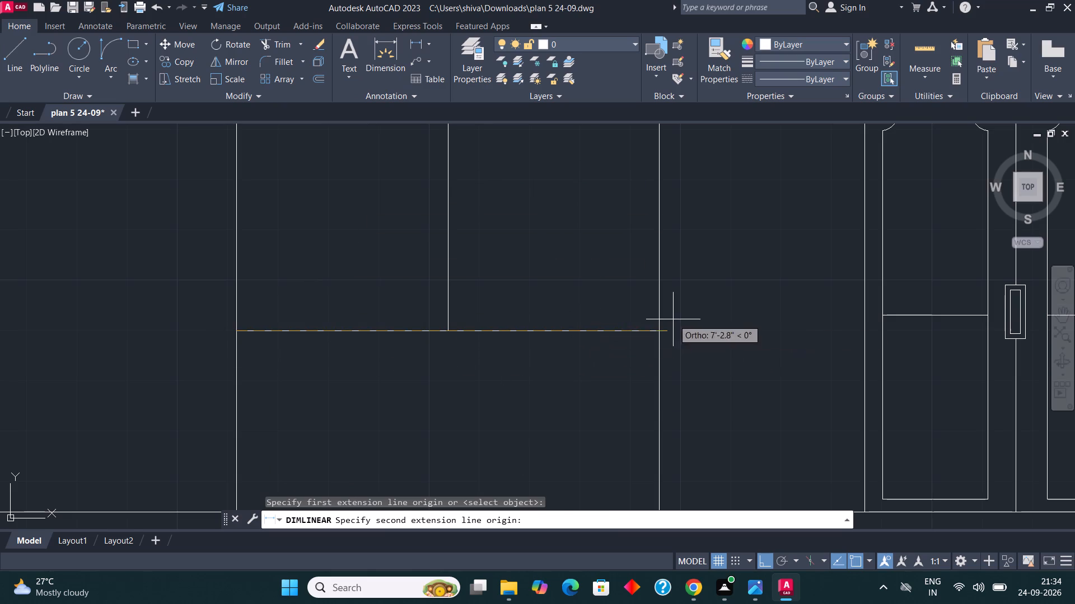
{"action": "left_click", "coordinate": [655, 329]}
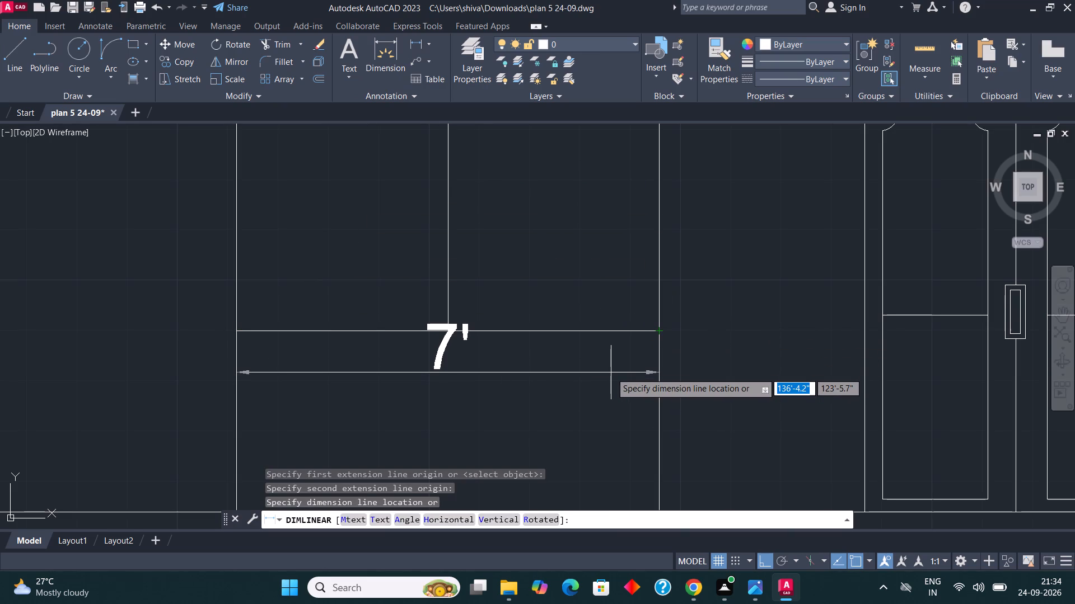
{"action": "key", "text": "Escape"}
{"action": "key", "text": "Escape"}
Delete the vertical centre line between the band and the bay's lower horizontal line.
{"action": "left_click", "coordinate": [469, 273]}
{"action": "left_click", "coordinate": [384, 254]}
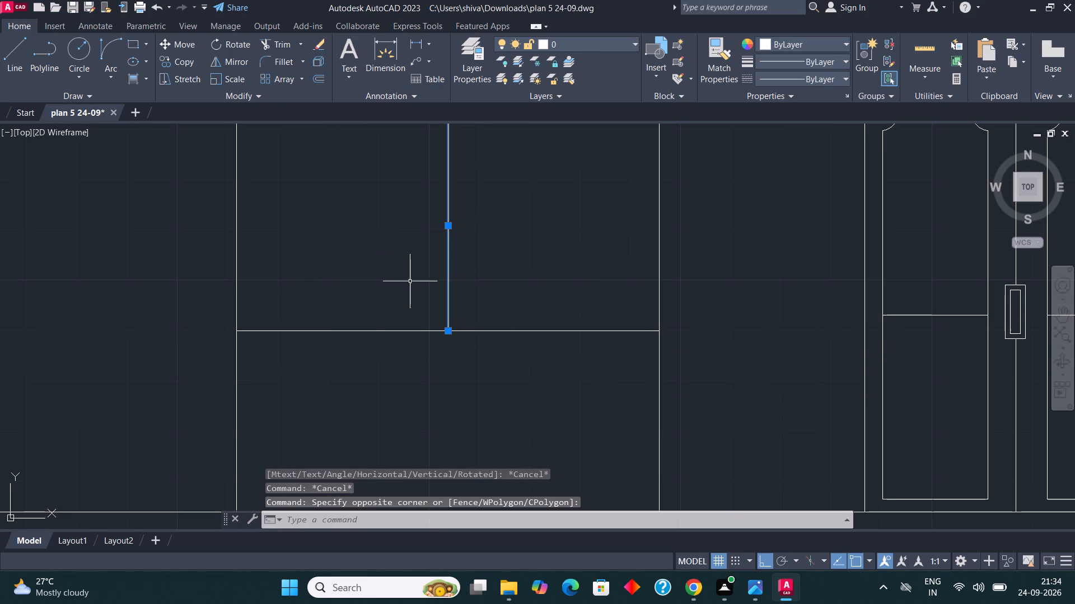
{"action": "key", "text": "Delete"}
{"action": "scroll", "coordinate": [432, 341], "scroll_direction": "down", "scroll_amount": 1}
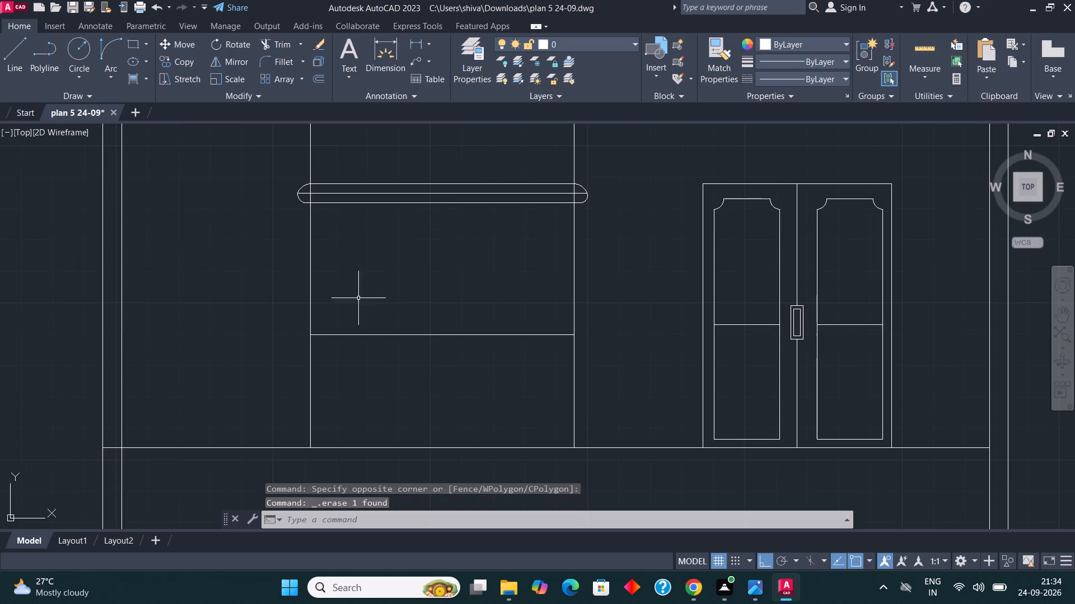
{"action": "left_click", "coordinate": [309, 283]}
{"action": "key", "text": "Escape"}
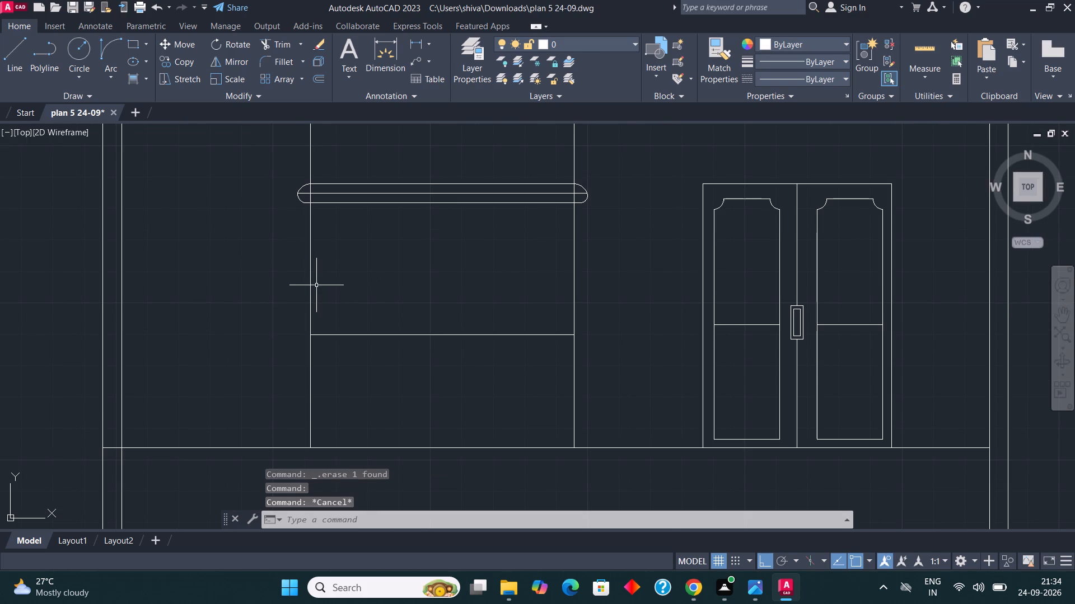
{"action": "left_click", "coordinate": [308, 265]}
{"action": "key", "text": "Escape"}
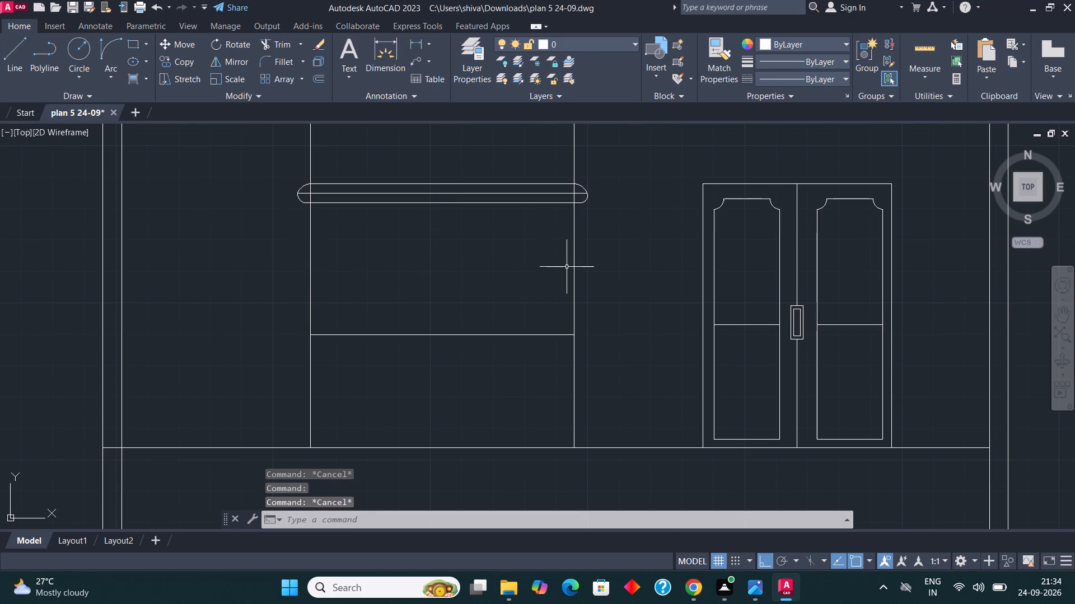
Draw a vertical line along the bay's right edge from the band's bottom line to the bay's lower horizontal line.
{"action": "left_click", "coordinate": [572, 267]}
{"action": "key", "text": "Escape"}
{"action": "key", "text": "Escape"}
{"action": "key", "text": "l"}
{"action": "key", "text": "Return"}
{"action": "scroll", "coordinate": [558, 218], "scroll_direction": "up", "scroll_amount": 1}
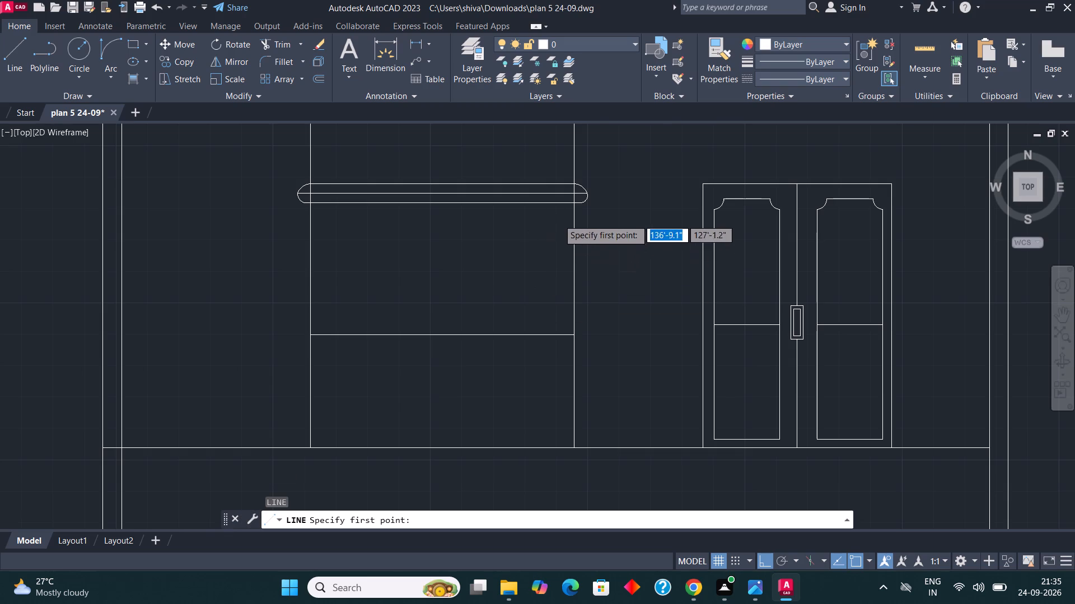
{"action": "left_click", "coordinate": [583, 195]}
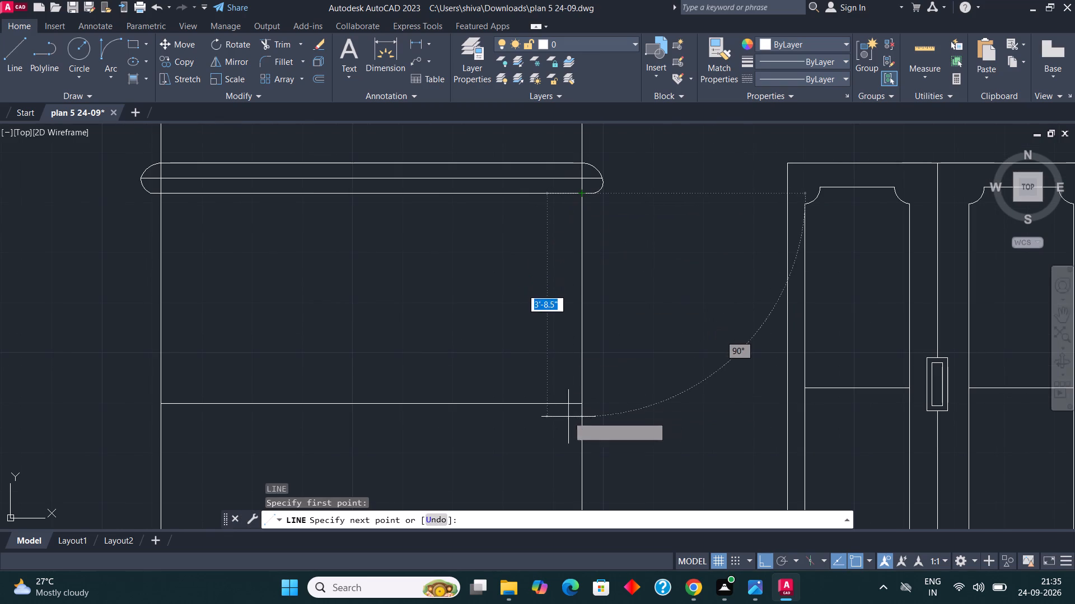
{"action": "left_click", "coordinate": [579, 408]}
{"action": "key", "text": "Escape"}
Offset the new right-edge line 2.5' into the bay as a vertical divider.
{"action": "left_click", "coordinate": [582, 366]}
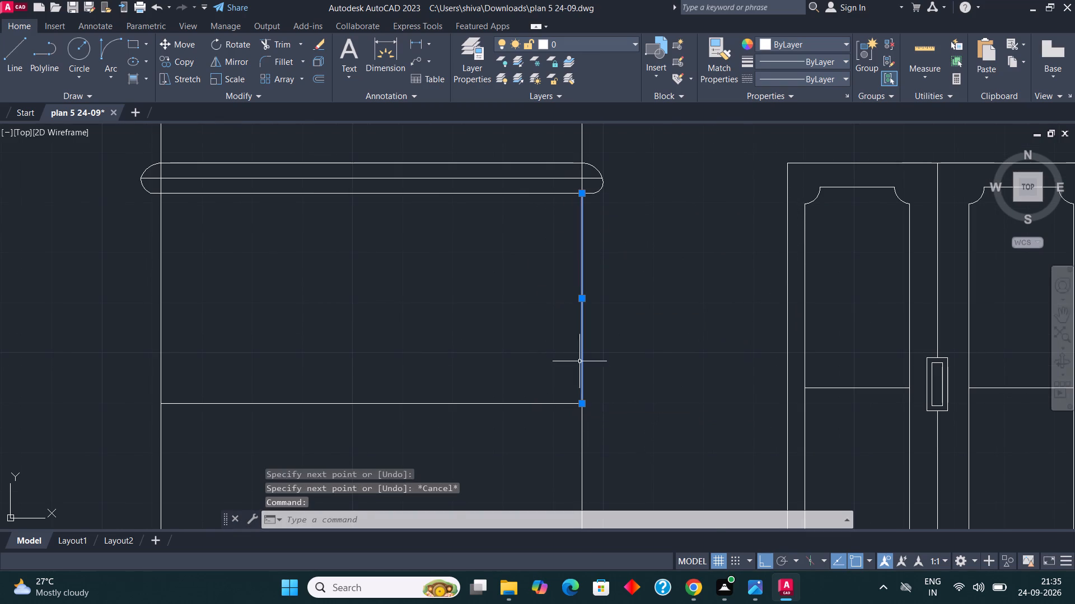
{"action": "left_click", "coordinate": [320, 83]}
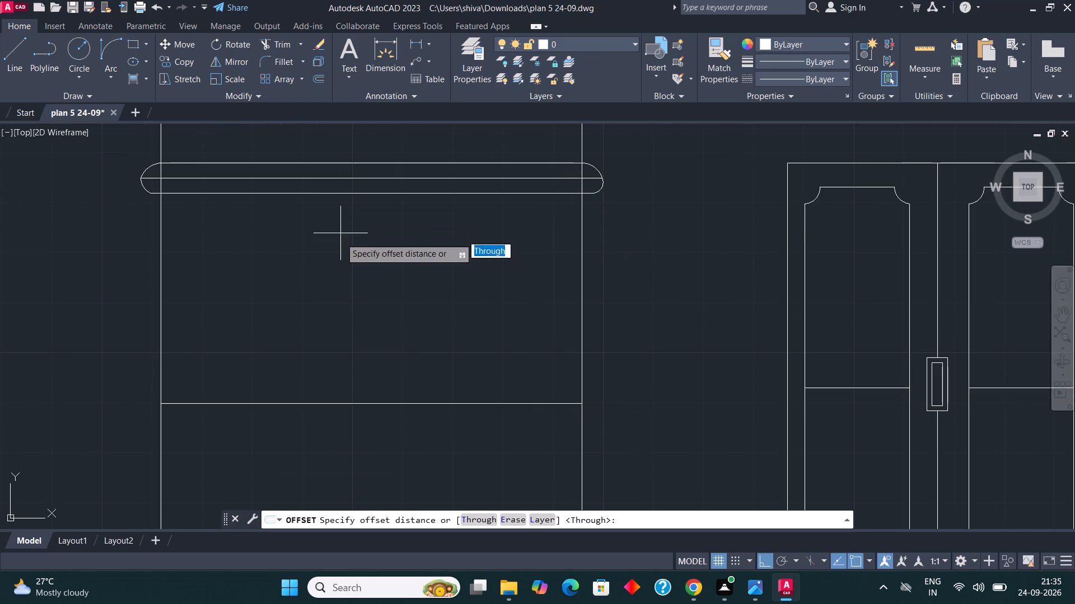
{"action": "type", "text": "2.5"}
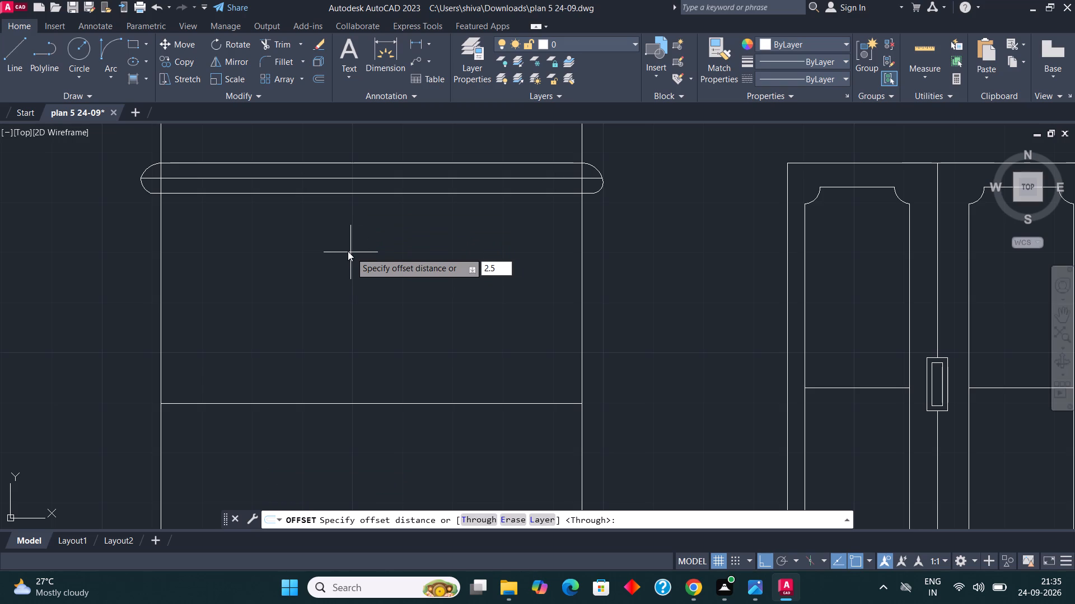
{"action": "key", "text": "shift+quotedbl"}
{"action": "key", "text": "BackSpace"}
{"action": "key", "text": "apostrophe"}
{"action": "key", "text": "Return"}
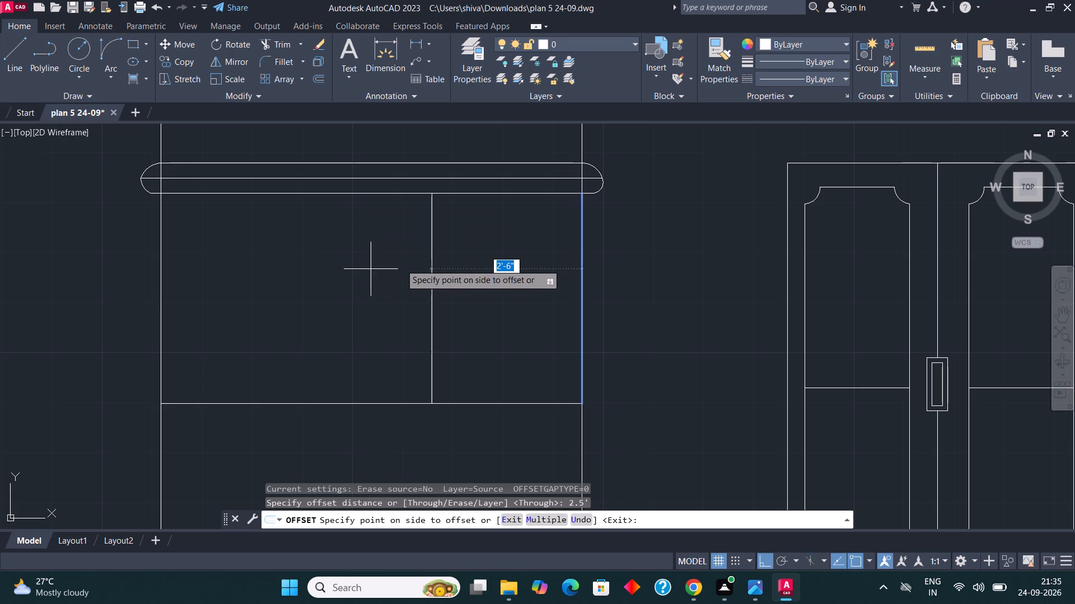
{"action": "left_click", "coordinate": [392, 262]}
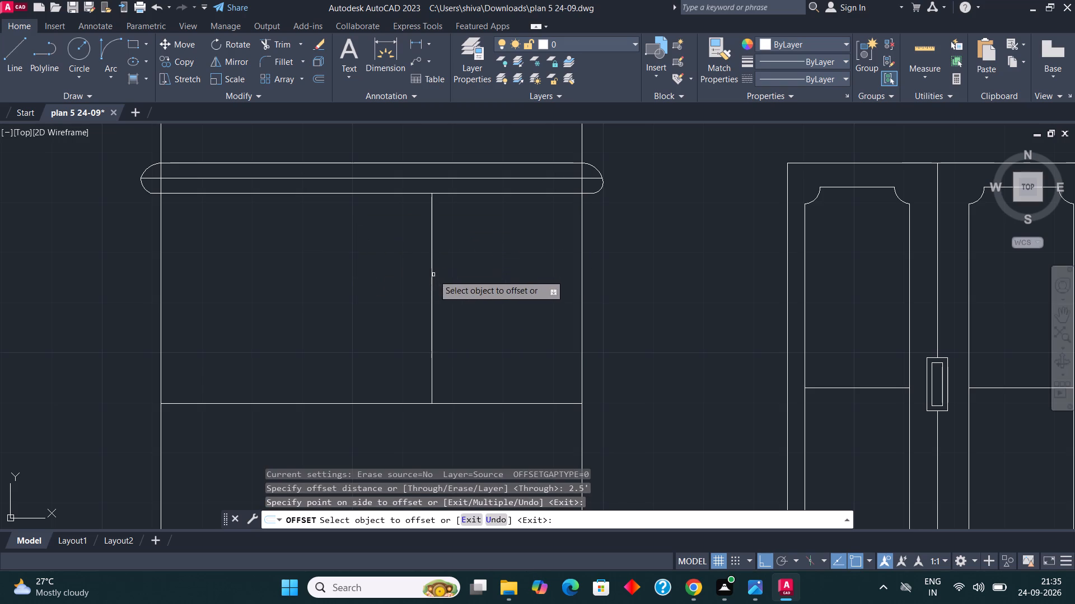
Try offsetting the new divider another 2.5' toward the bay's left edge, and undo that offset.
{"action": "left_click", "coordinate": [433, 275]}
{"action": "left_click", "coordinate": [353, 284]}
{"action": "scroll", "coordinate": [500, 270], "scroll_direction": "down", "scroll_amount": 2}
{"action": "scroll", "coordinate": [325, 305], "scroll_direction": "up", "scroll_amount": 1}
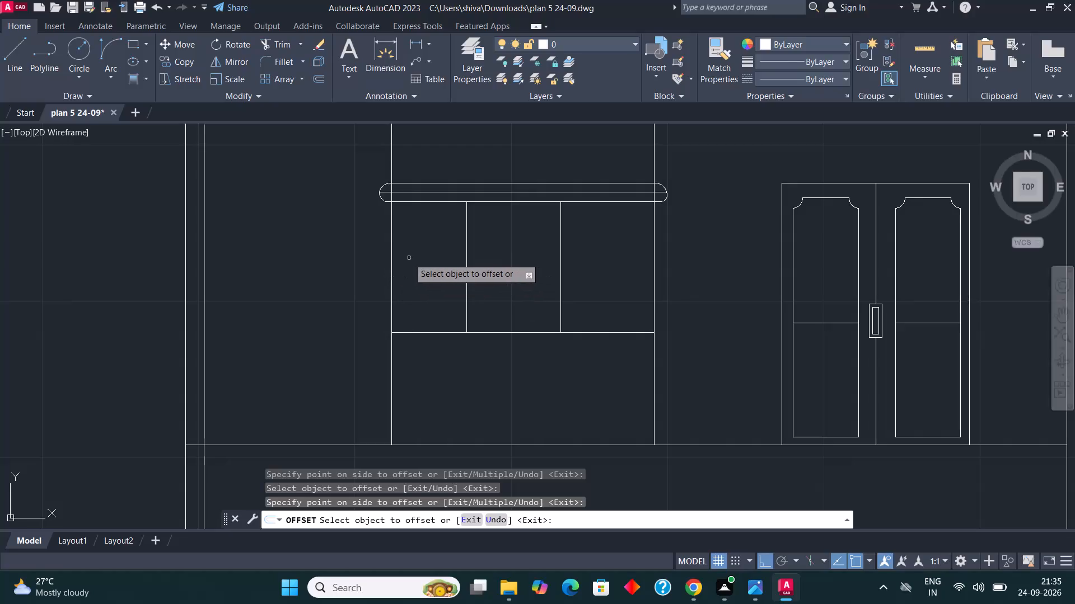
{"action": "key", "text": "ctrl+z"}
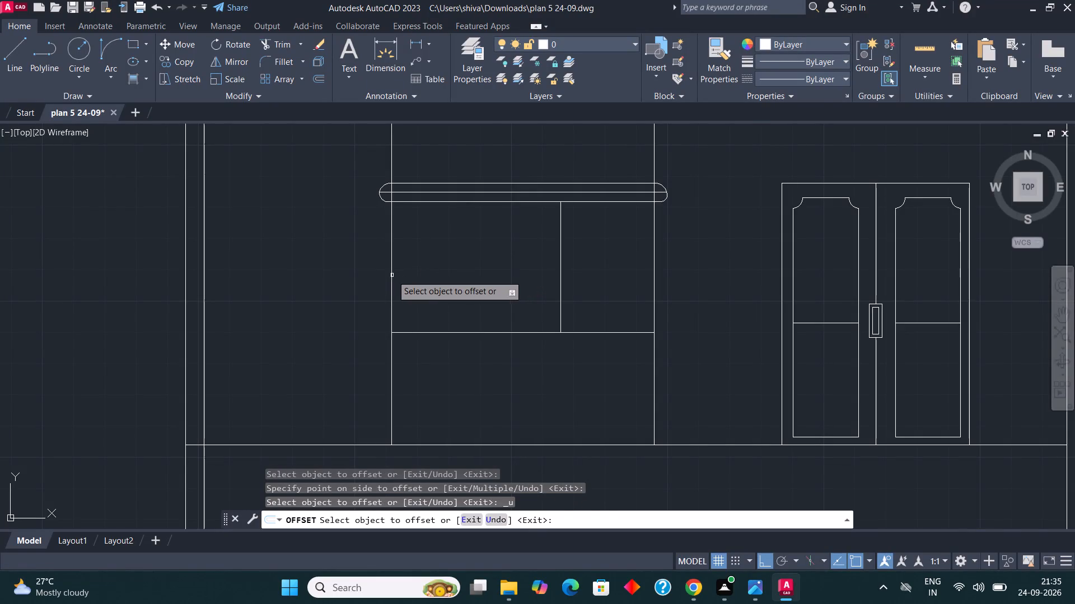
Offset the bay's left vertical edge 2.5' inward to form the second divider.
{"action": "left_click", "coordinate": [392, 275]}
{"action": "scroll", "coordinate": [412, 276], "scroll_direction": "down", "scroll_amount": 1}
{"action": "left_click", "coordinate": [427, 277]}
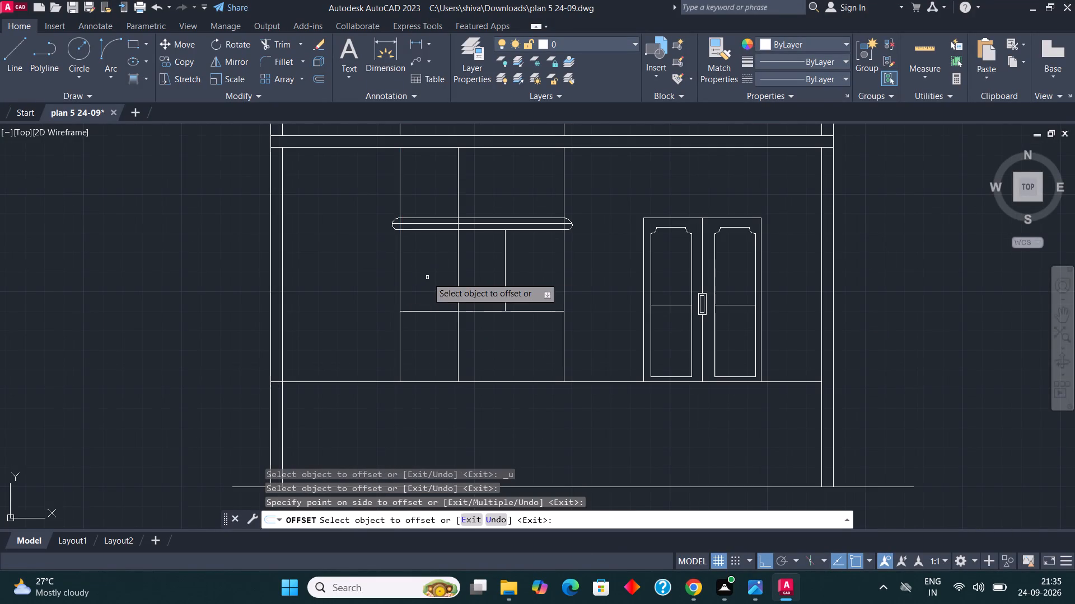
{"action": "key", "text": "Escape"}
{"action": "key", "text": "Escape"}
Trim the second divider above the band, inside the band and below the bay's lower horizontal line.
{"action": "key", "text": "t"}
{"action": "key", "text": "r"}
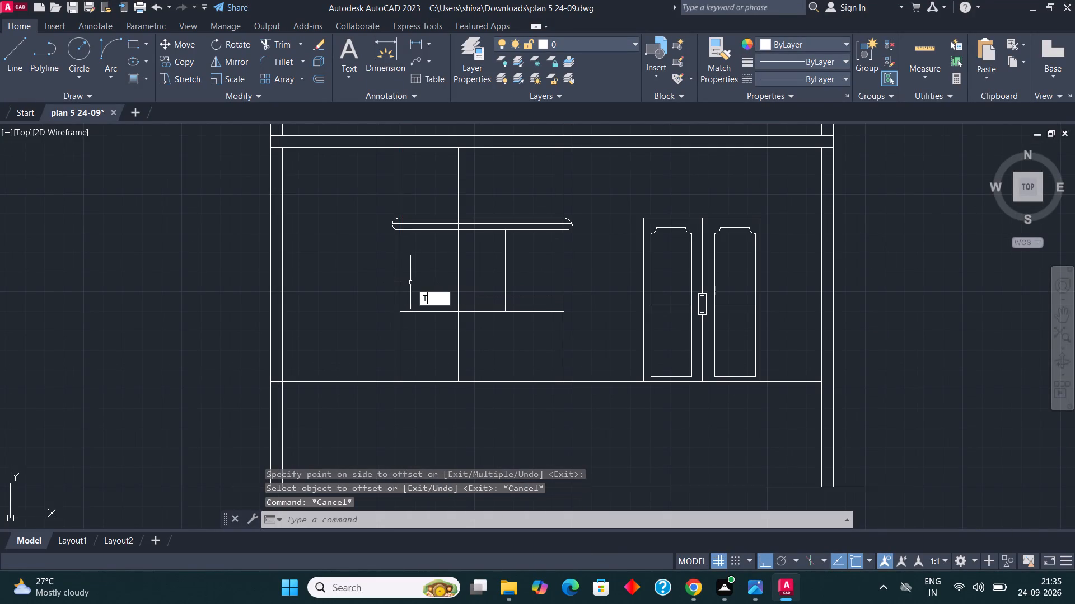
{"action": "key", "text": "Return"}
{"action": "left_click", "coordinate": [471, 188]}
{"action": "left_click", "coordinate": [435, 189]}
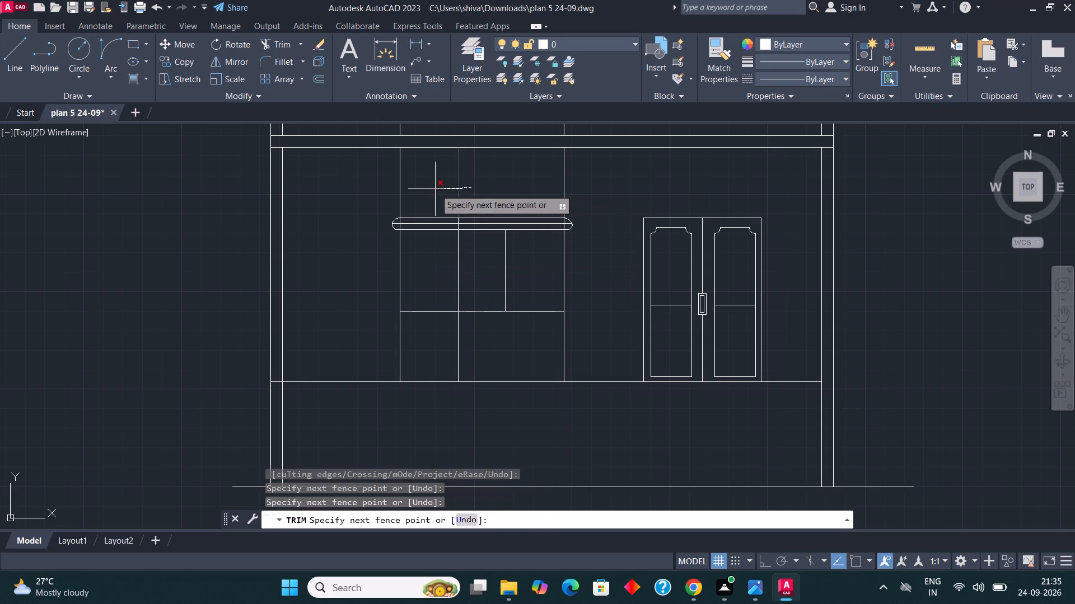
{"action": "scroll", "coordinate": [454, 213], "scroll_direction": "up", "scroll_amount": 4}
{"action": "left_click", "coordinate": [453, 233]}
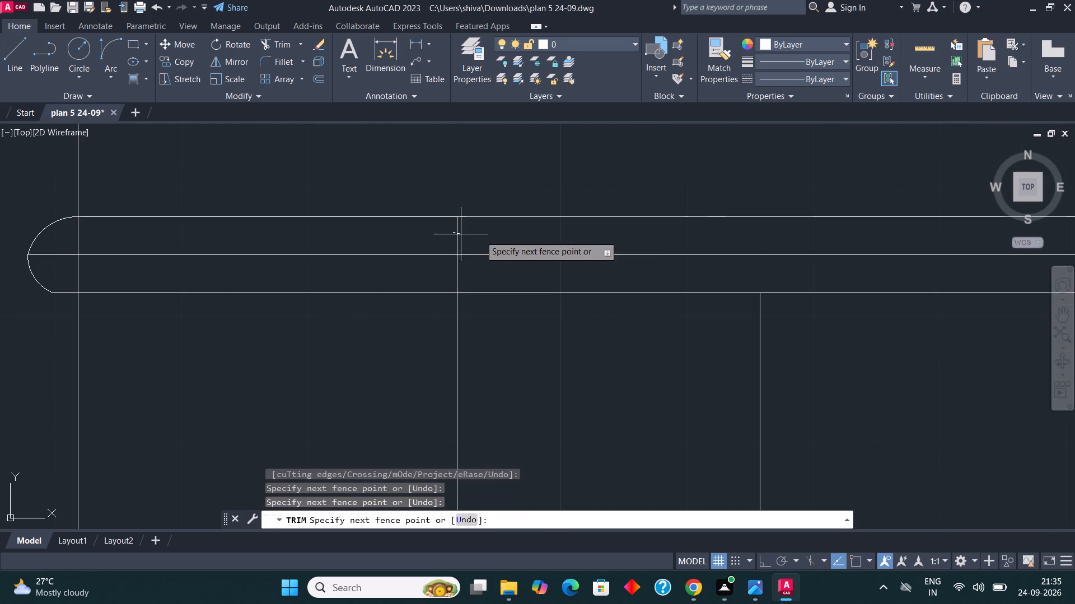
{"action": "left_click", "coordinate": [480, 235]}
{"action": "left_click_drag", "start_coordinate": [470, 276], "coordinate": [464, 276]}
{"action": "left_click", "coordinate": [433, 273]}
{"action": "scroll", "coordinate": [428, 211], "scroll_direction": "down", "scroll_amount": 5}
{"action": "scroll", "coordinate": [432, 293], "scroll_direction": "up", "scroll_amount": 2}
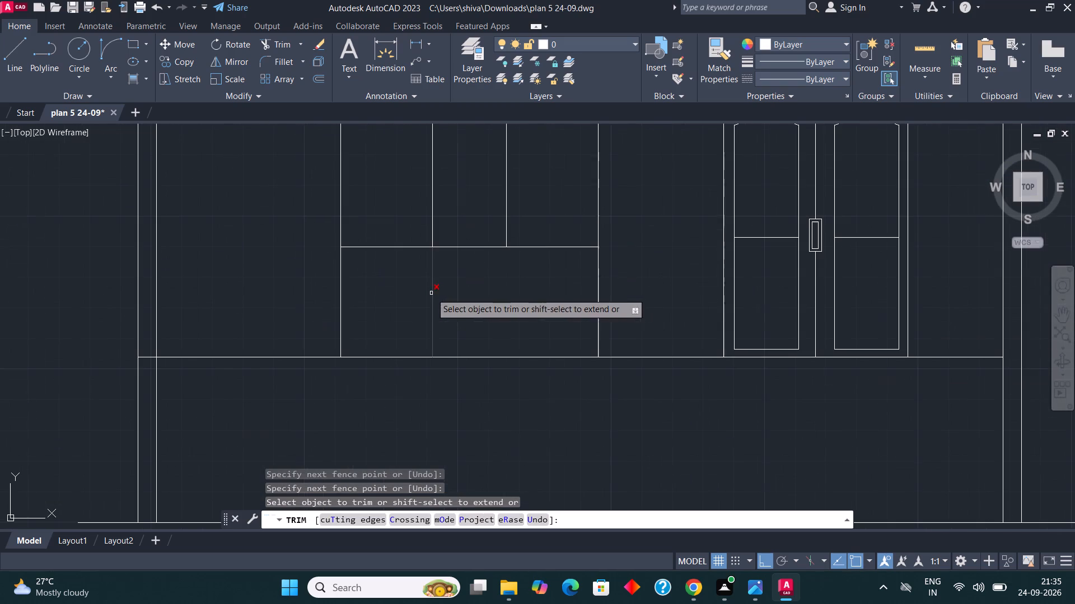
{"action": "left_click", "coordinate": [437, 294]}
{"action": "left_click", "coordinate": [404, 297]}
{"action": "key", "text": "Escape"}
{"action": "key", "text": "Escape"}
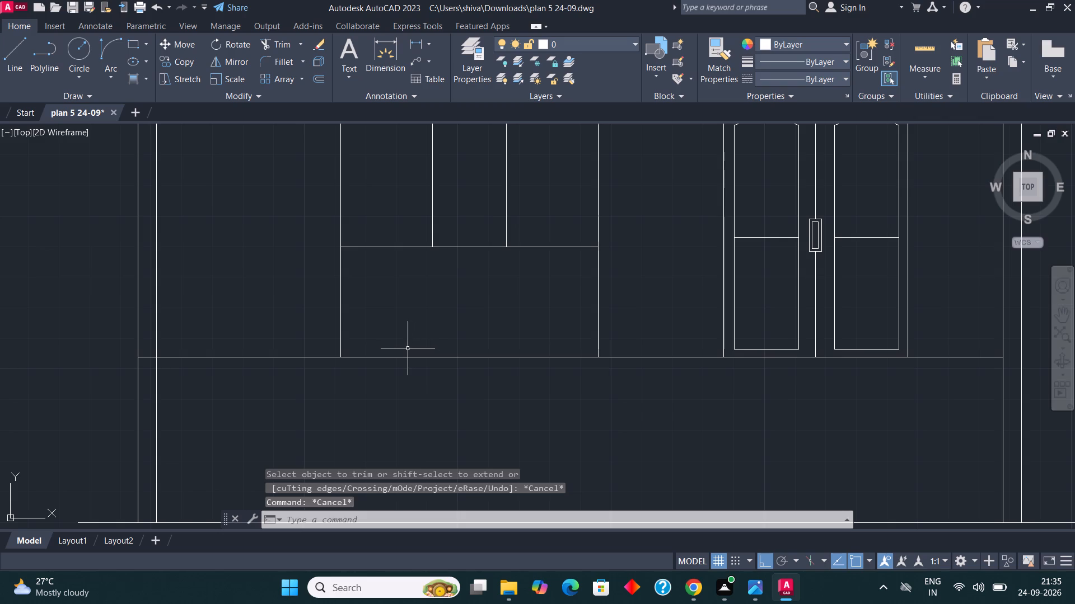
Draw an inset rectangle about 2'-3" wide by 3'-3" high inside the bay's left panel, below the band.
{"action": "scroll", "coordinate": [419, 335], "scroll_direction": "down", "scroll_amount": 2}
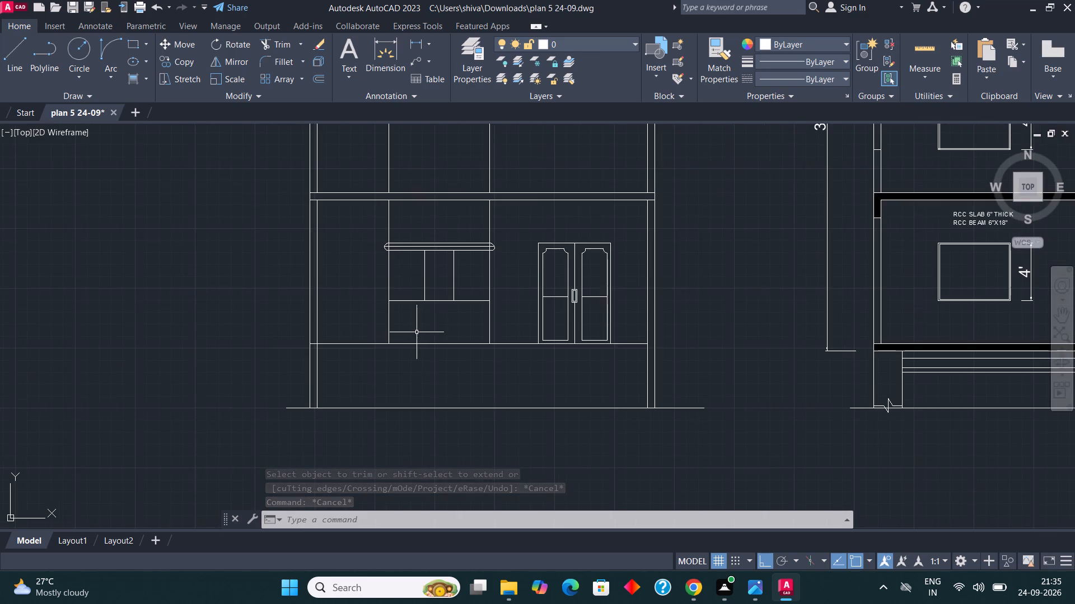
{"action": "scroll", "coordinate": [409, 266], "scroll_direction": "up", "scroll_amount": 3}
{"action": "key", "text": "Escape"}
{"action": "key", "text": "Escape"}
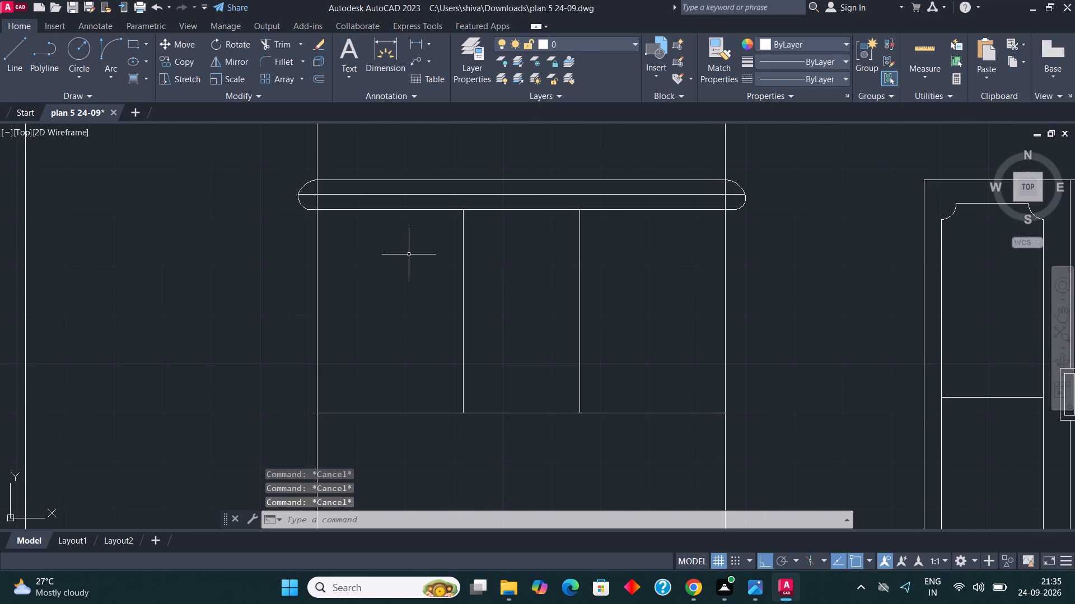
{"action": "type", "text": "RE"}
{"action": "key", "text": "c"}
{"action": "key", "text": "Return"}
{"action": "scroll", "coordinate": [402, 256], "scroll_direction": "up", "scroll_amount": 1}
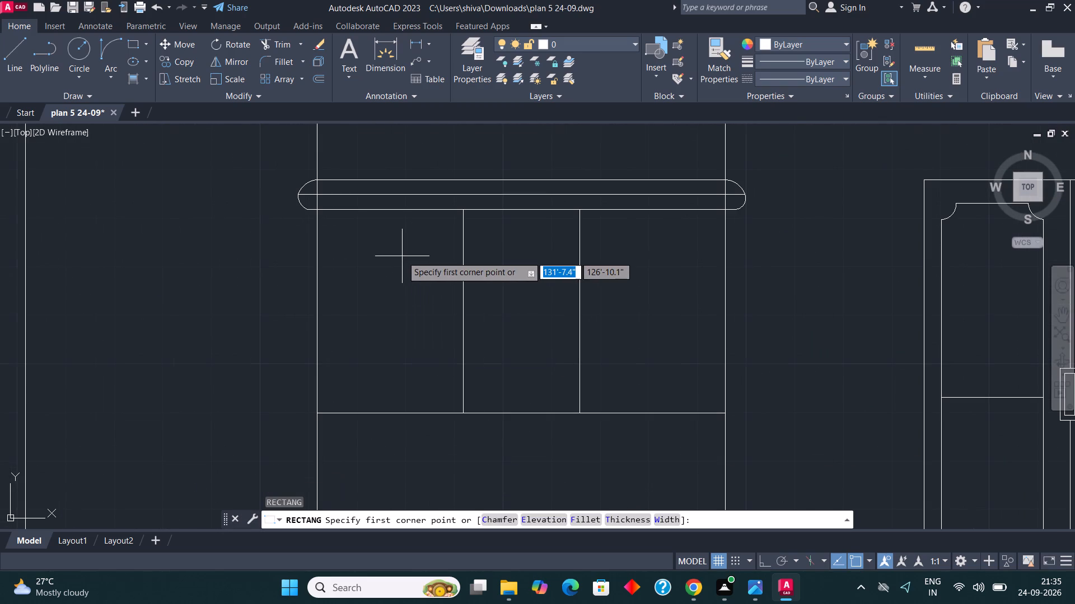
{"action": "scroll", "coordinate": [402, 256], "scroll_direction": "up", "scroll_amount": 1}
{"action": "scroll", "coordinate": [291, 216], "scroll_direction": "down", "scroll_amount": 2}
{"action": "scroll", "coordinate": [256, 199], "scroll_direction": "up", "scroll_amount": 2}
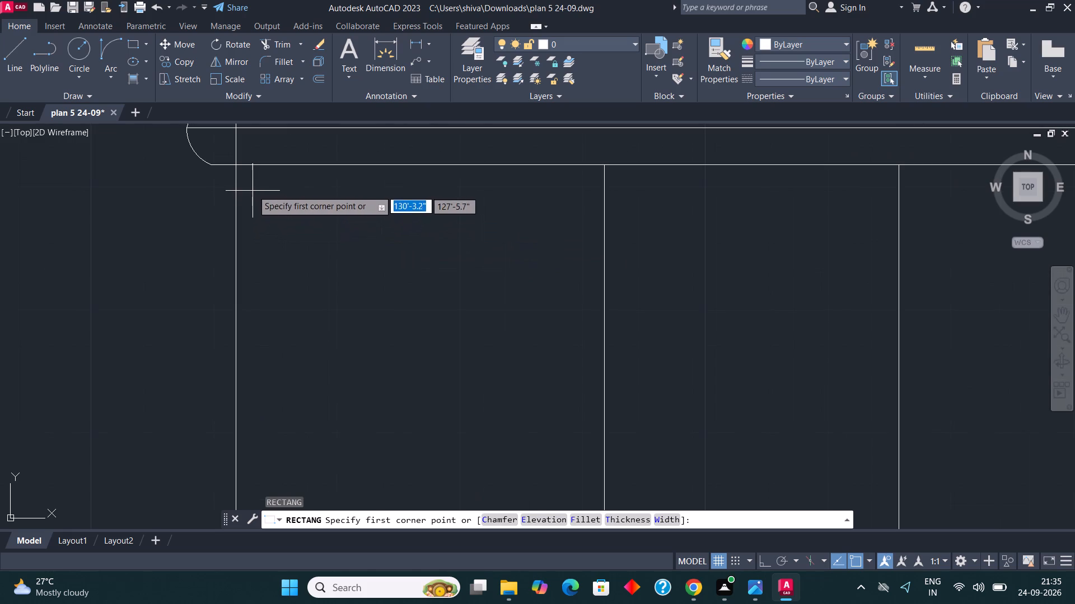
{"action": "left_click", "coordinate": [250, 185]}
{"action": "scroll", "coordinate": [298, 169], "scroll_direction": "down", "scroll_amount": 2}
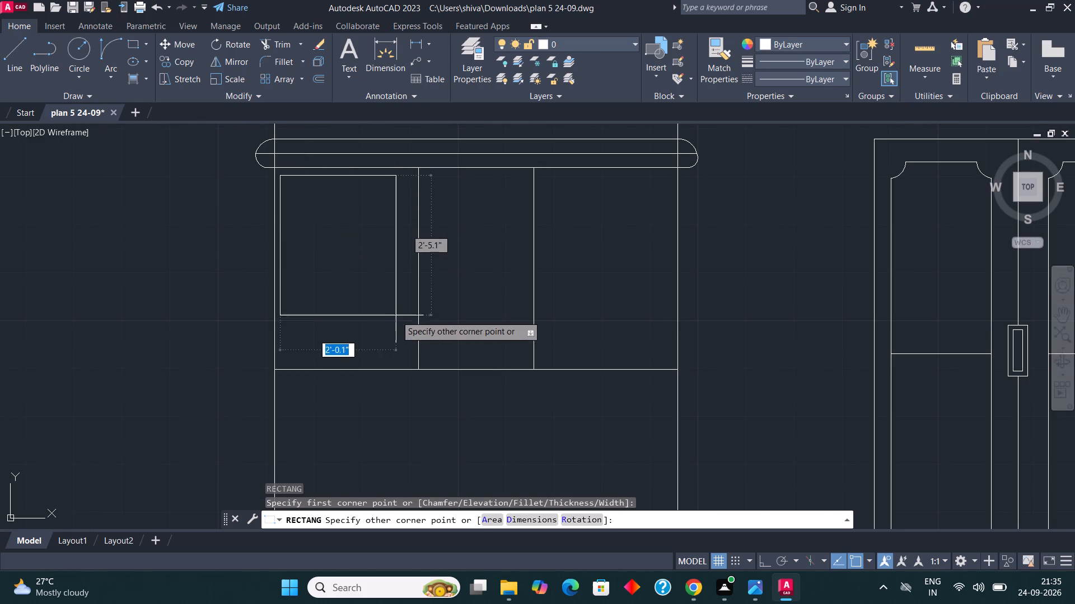
{"action": "scroll", "coordinate": [400, 341], "scroll_direction": "up", "scroll_amount": 1}
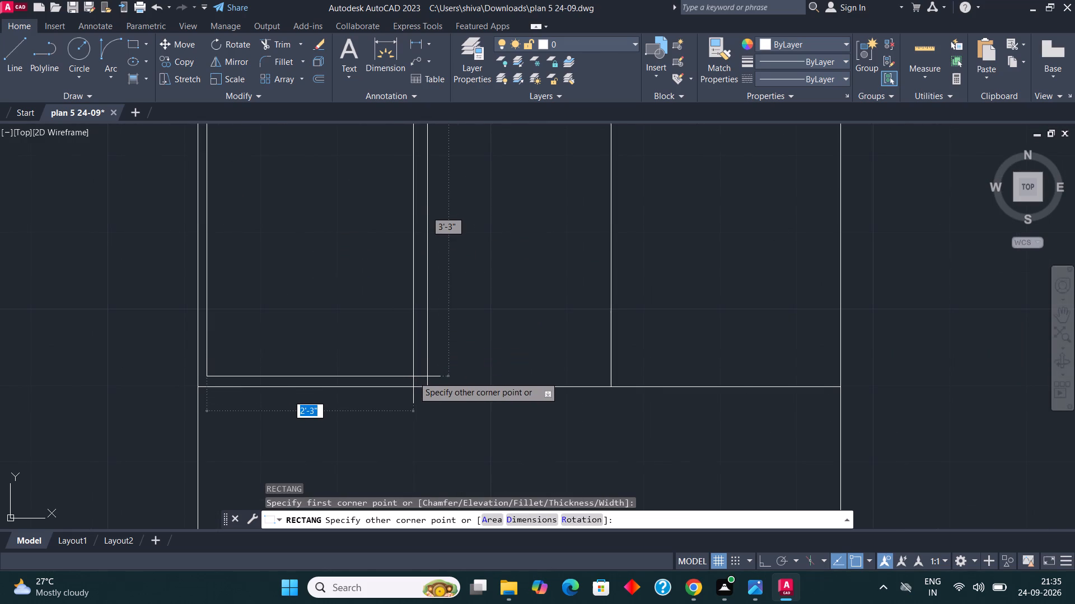
{"action": "left_click", "coordinate": [417, 379]}
{"action": "scroll", "coordinate": [390, 394], "scroll_direction": "down", "scroll_amount": 2}
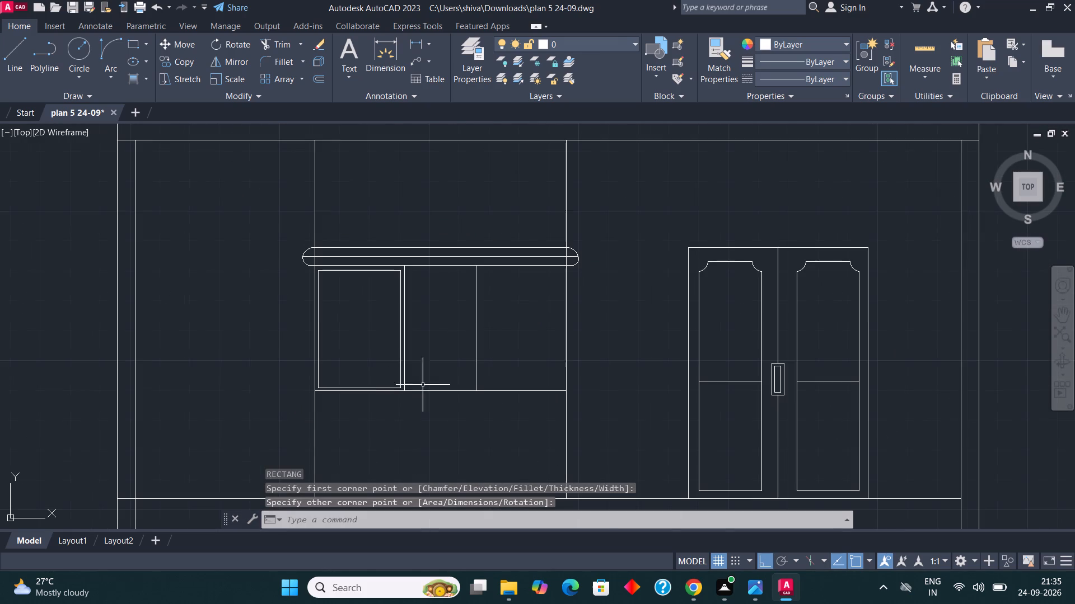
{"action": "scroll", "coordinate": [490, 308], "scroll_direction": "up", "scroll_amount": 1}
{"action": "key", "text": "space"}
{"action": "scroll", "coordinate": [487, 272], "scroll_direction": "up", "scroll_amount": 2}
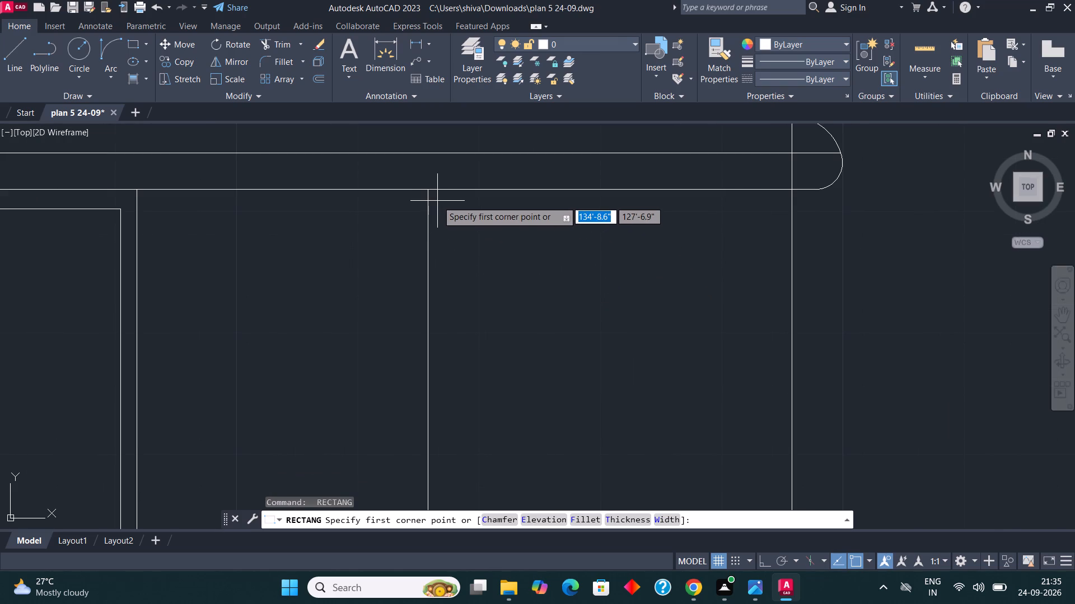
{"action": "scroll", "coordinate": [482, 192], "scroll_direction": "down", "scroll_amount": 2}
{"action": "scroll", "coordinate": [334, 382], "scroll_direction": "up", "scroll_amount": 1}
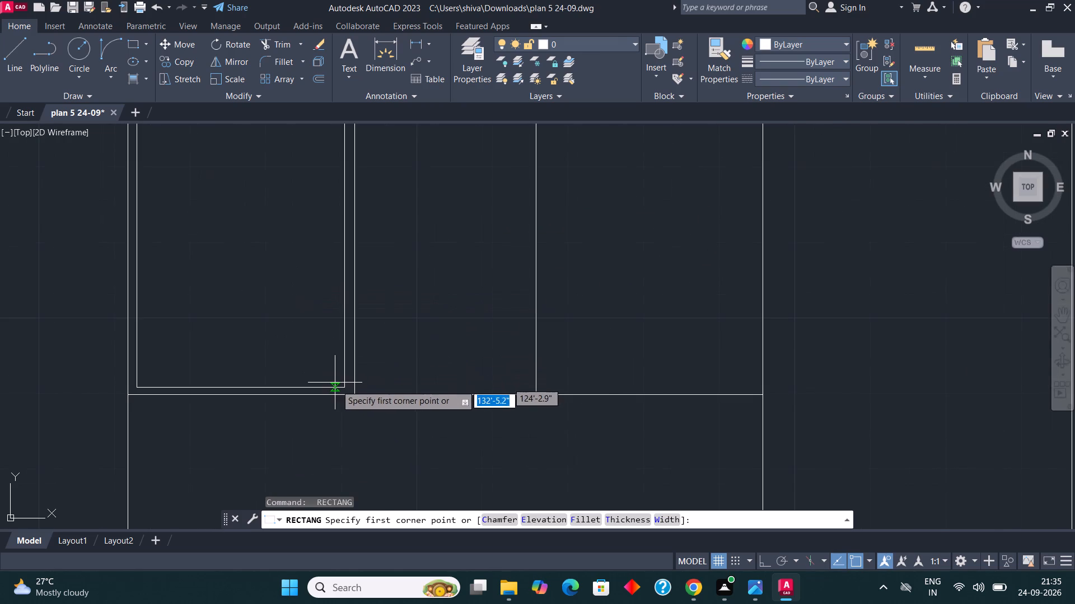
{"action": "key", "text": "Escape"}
Copy the left panel's inset rectangle about 4'-6" horizontally into the bay's right panel.
{"action": "left_click", "coordinate": [339, 388]}
{"action": "scroll", "coordinate": [343, 376], "scroll_direction": "down", "scroll_amount": 2}
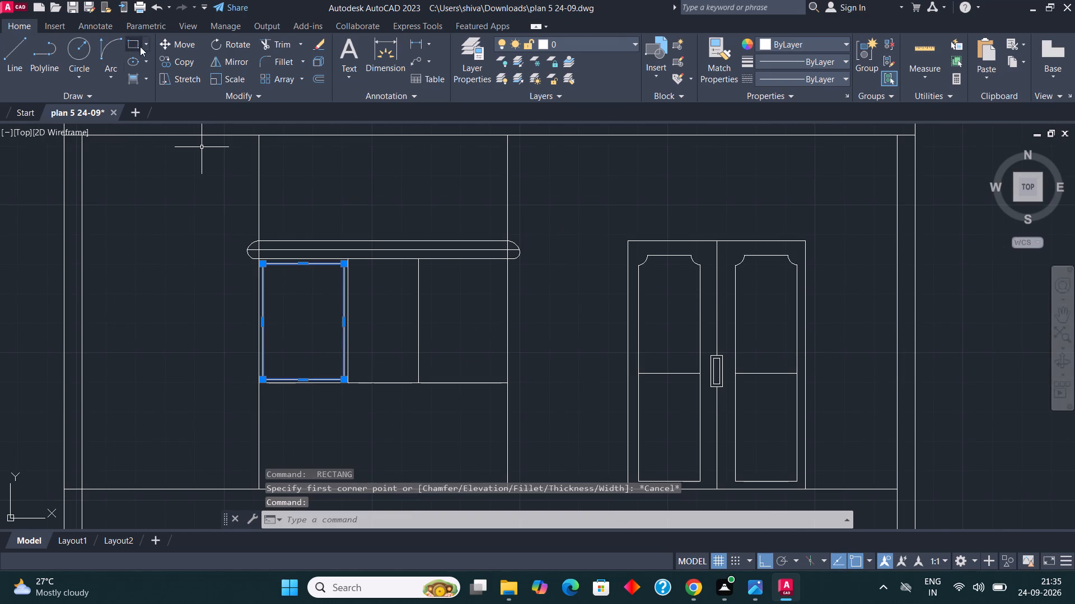
{"action": "left_click", "coordinate": [170, 63]}
{"action": "scroll", "coordinate": [289, 259], "scroll_direction": "up", "scroll_amount": 1}
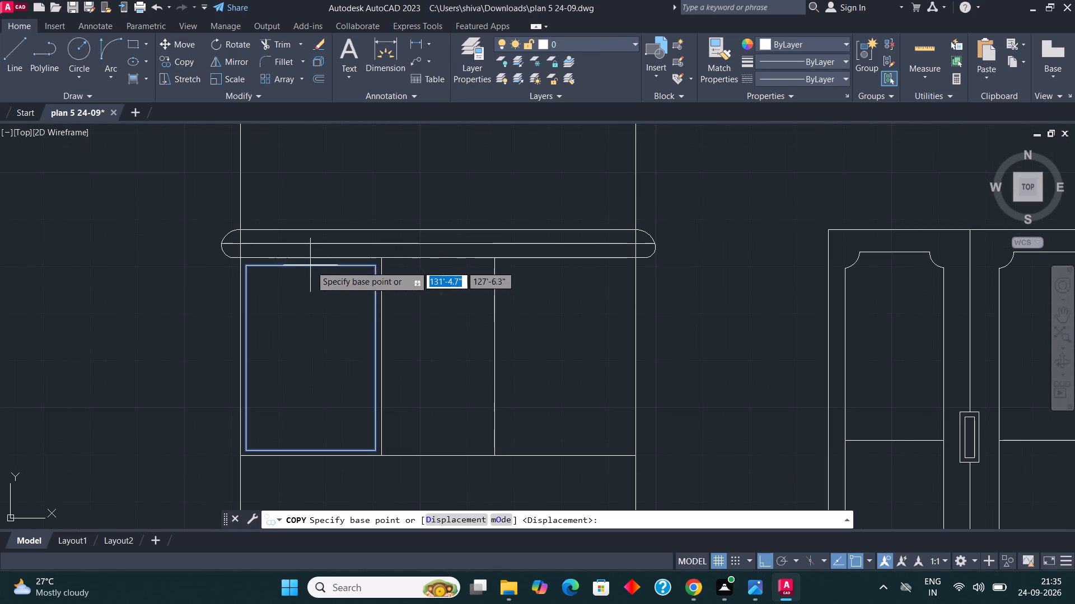
{"action": "left_click", "coordinate": [248, 270]}
{"action": "scroll", "coordinate": [484, 296], "scroll_direction": "up", "scroll_amount": 1}
{"action": "scroll", "coordinate": [527, 285], "scroll_direction": "up", "scroll_amount": 2}
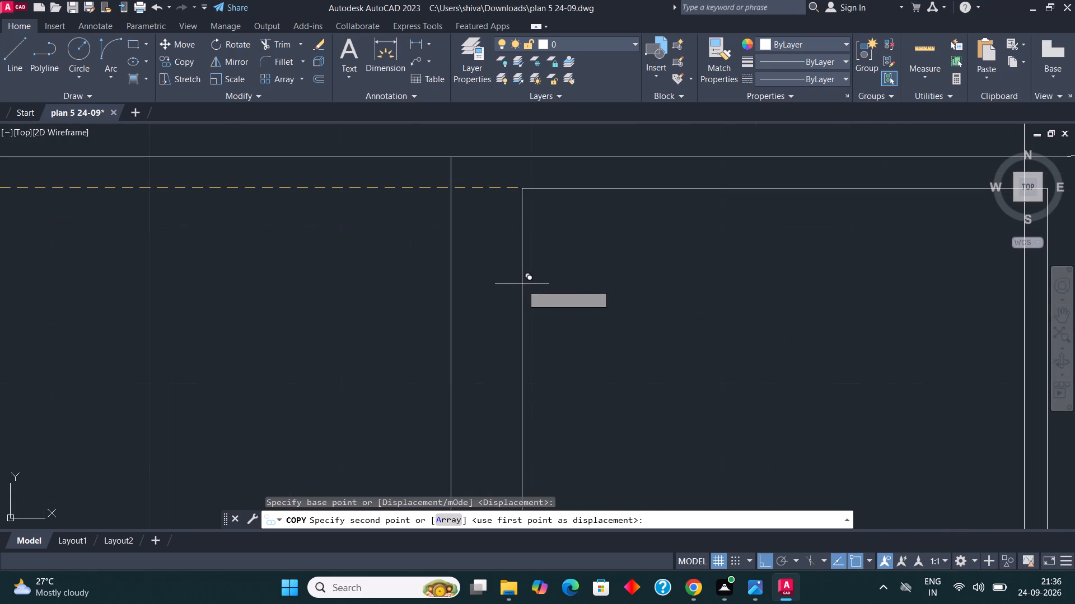
{"action": "left_click", "coordinate": [476, 267]}
{"action": "scroll", "coordinate": [522, 240], "scroll_direction": "down", "scroll_amount": 4}
{"action": "scroll", "coordinate": [468, 260], "scroll_direction": "up", "scroll_amount": 2}
{"action": "scroll", "coordinate": [416, 258], "scroll_direction": "up", "scroll_amount": 1}
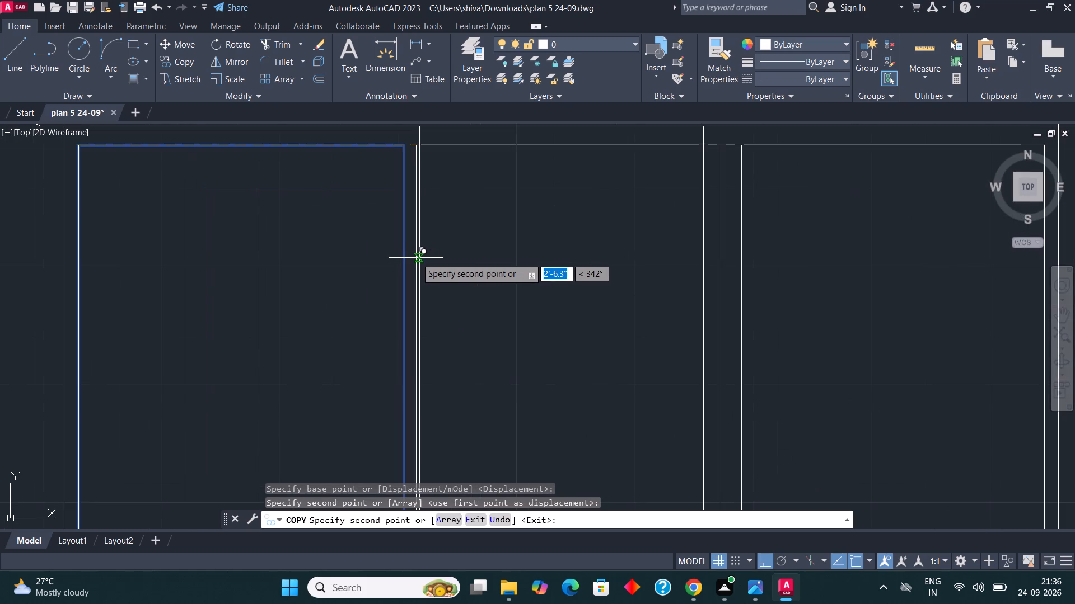
{"action": "key", "text": "Escape"}
{"action": "scroll", "coordinate": [414, 245], "scroll_direction": "down", "scroll_amount": 2}
{"action": "scroll", "coordinate": [438, 216], "scroll_direction": "up", "scroll_amount": 1}
{"action": "key", "text": "Escape"}
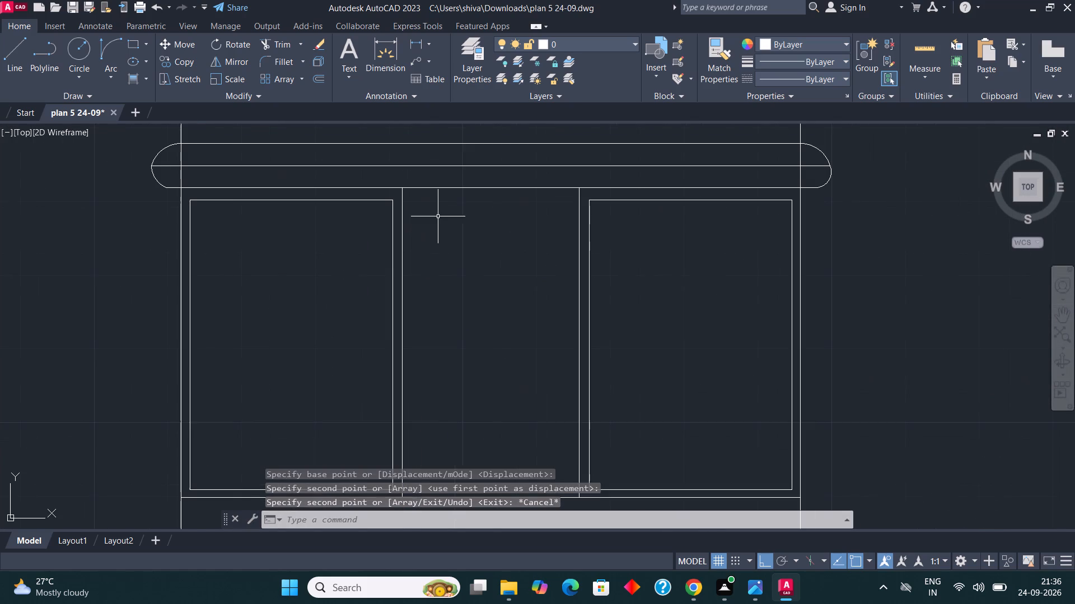
{"action": "key", "text": "Escape"}
Draw a horizontal line across the middle panel joining the facing top corners of the two inset rectangles.
{"action": "key", "text": "l"}
{"action": "key", "text": "Return"}
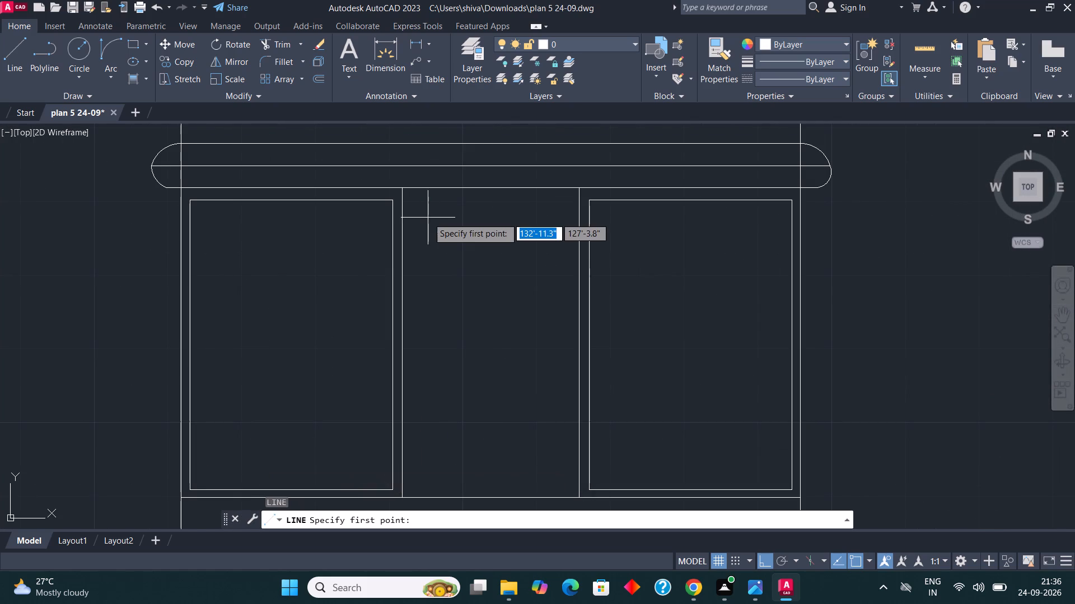
{"action": "scroll", "coordinate": [419, 218], "scroll_direction": "up", "scroll_amount": 2}
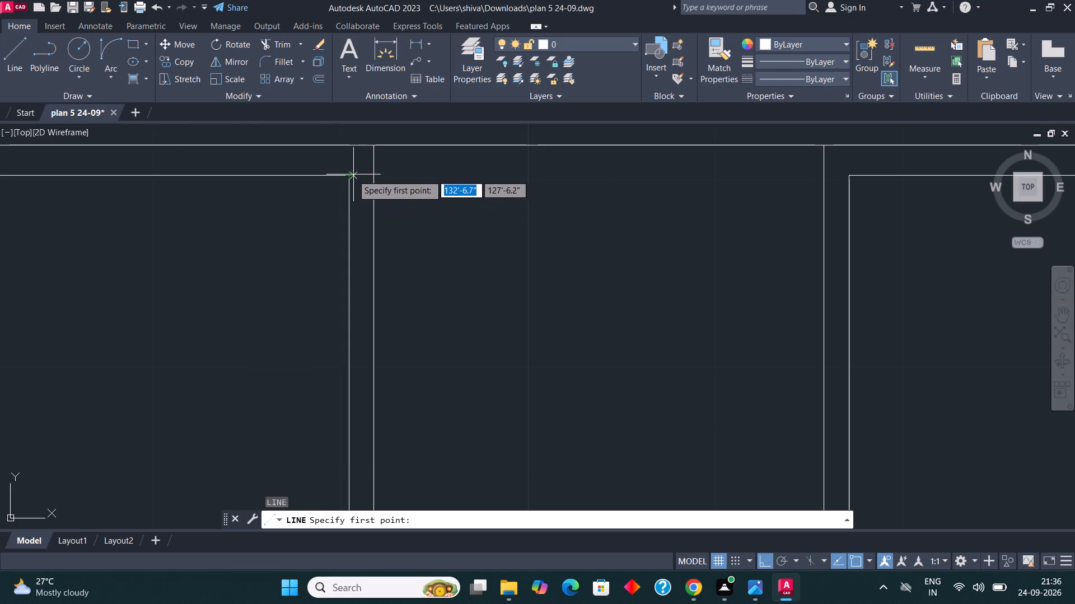
{"action": "left_click", "coordinate": [351, 174]}
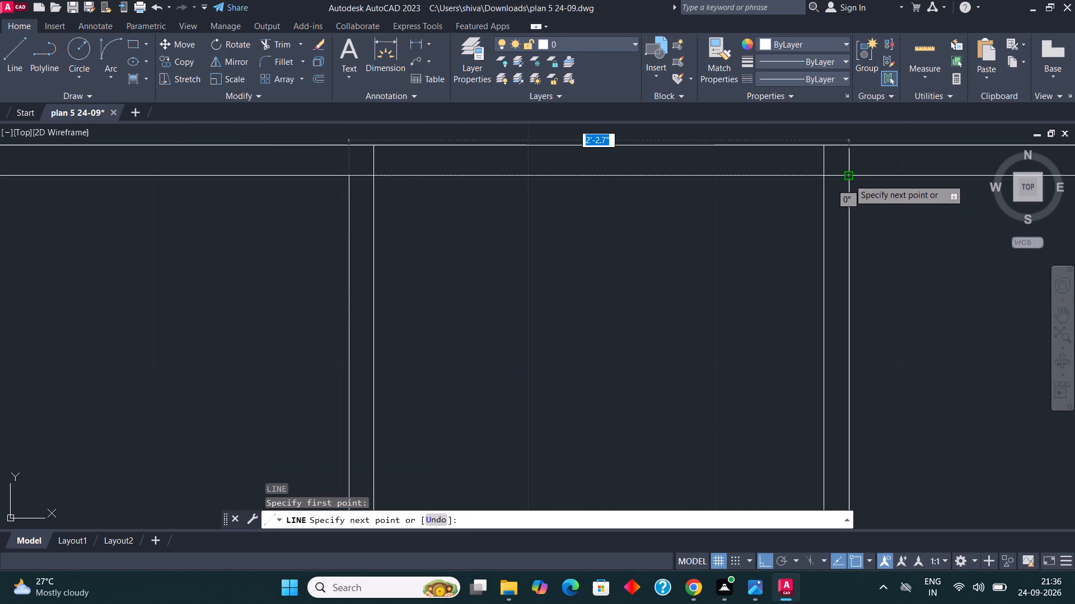
{"action": "left_click", "coordinate": [849, 179]}
{"action": "key", "text": "Escape"}
{"action": "scroll", "coordinate": [432, 179], "scroll_direction": "down", "scroll_amount": 1}
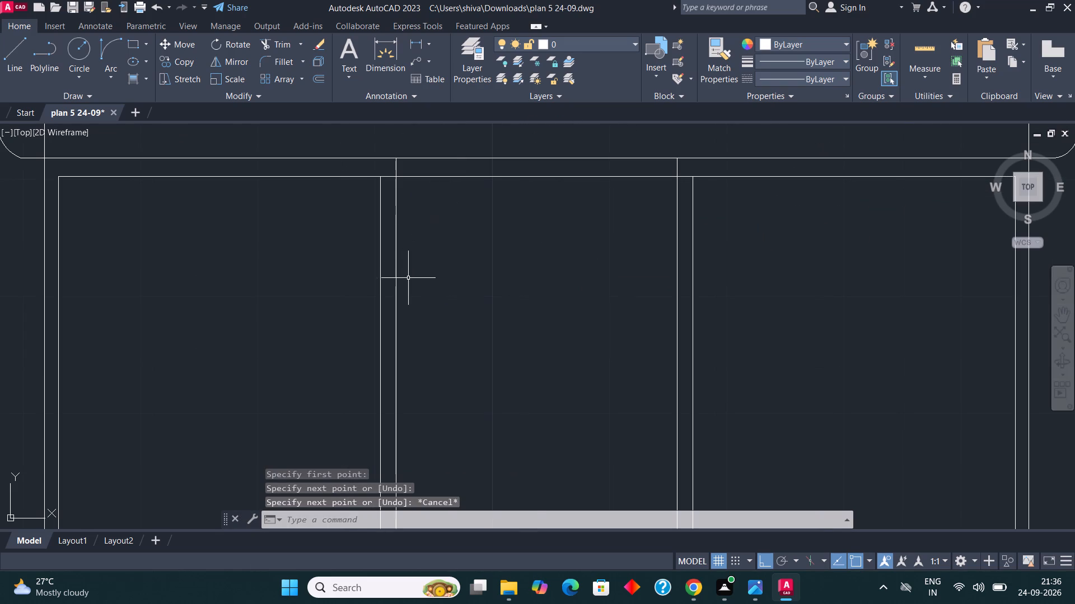
Offset both window dividers 2" inward into the middle panel.
{"action": "left_click", "coordinate": [410, 278]}
{"action": "left_click", "coordinate": [393, 278]}
{"action": "scroll", "coordinate": [422, 215], "scroll_direction": "down", "scroll_amount": 2}
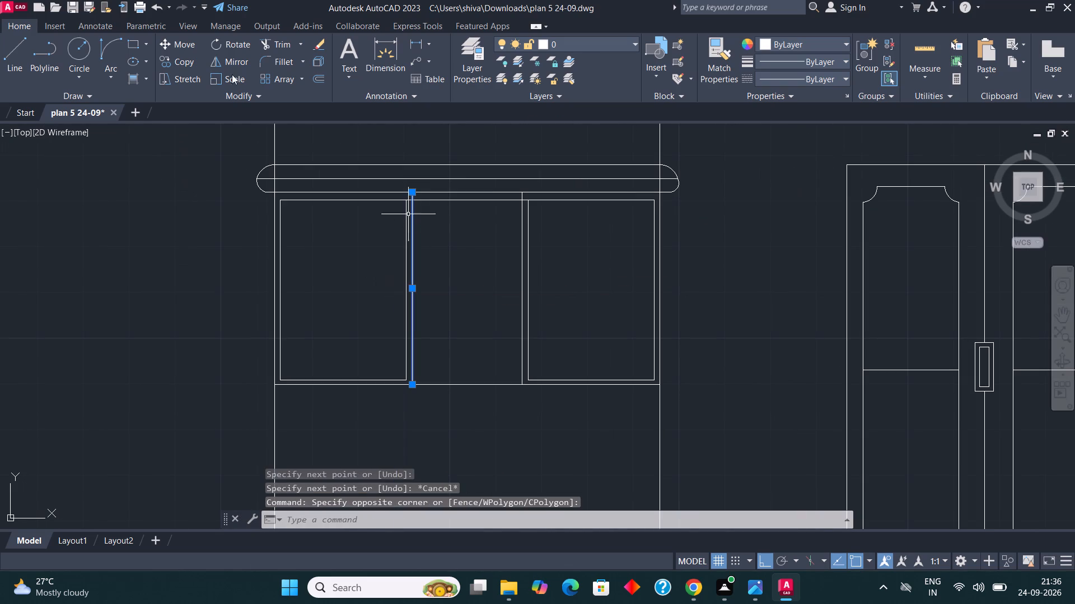
{"action": "left_click", "coordinate": [314, 81]}
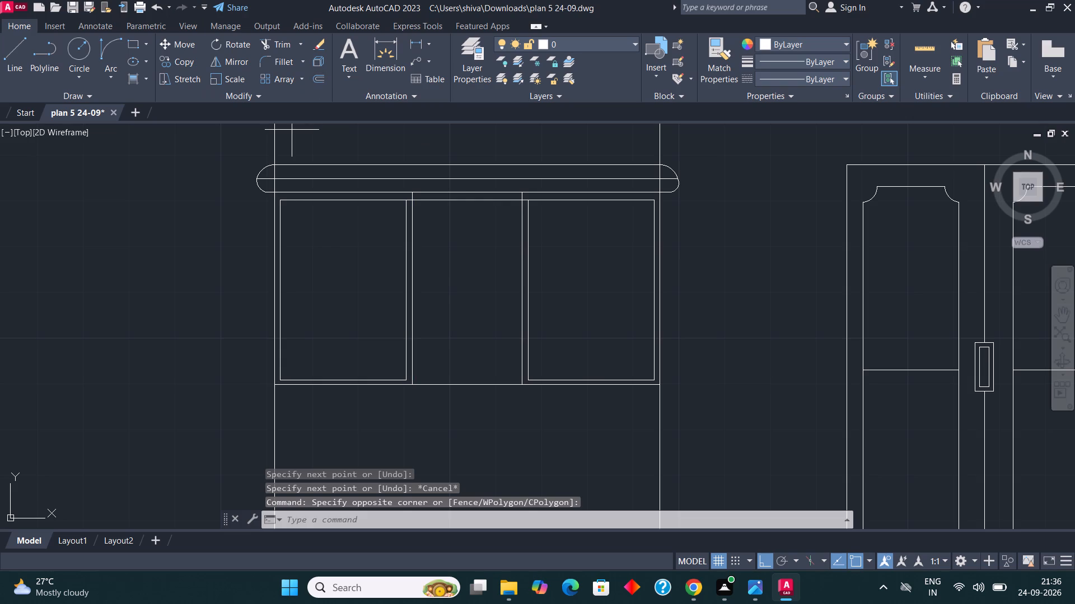
{"action": "type", "text": "2\""}
{"action": "key", "text": "Return"}
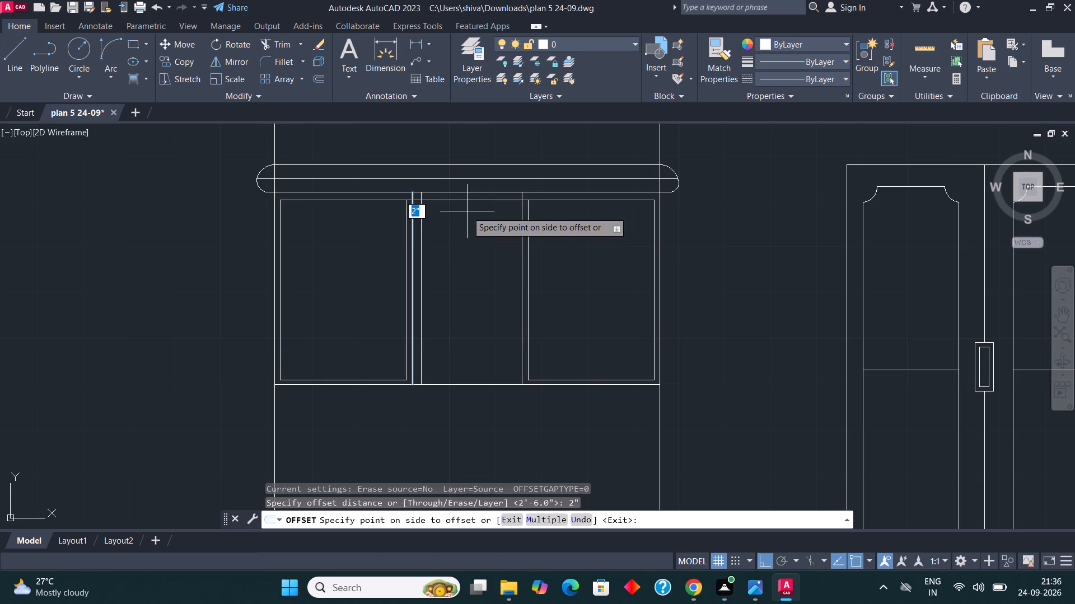
{"action": "left_click", "coordinate": [467, 211]}
{"action": "left_click", "coordinate": [521, 240]}
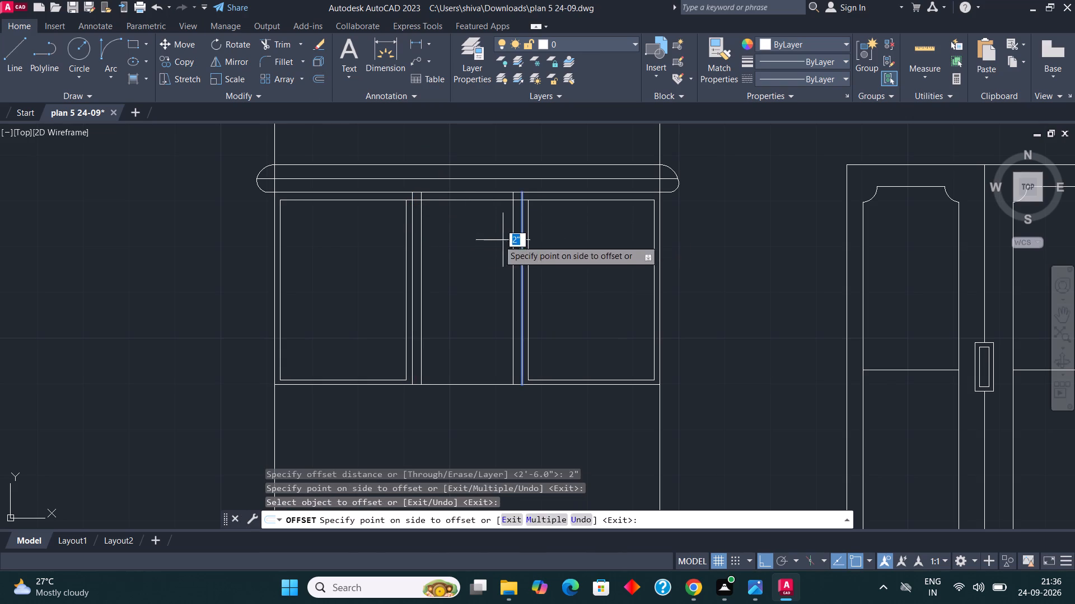
{"action": "left_click", "coordinate": [479, 240]}
{"action": "scroll", "coordinate": [356, 209], "scroll_direction": "up", "scroll_amount": 1}
{"action": "scroll", "coordinate": [438, 189], "scroll_direction": "up", "scroll_amount": 3}
{"action": "key", "text": "Escape"}
{"action": "key", "text": "Escape"}
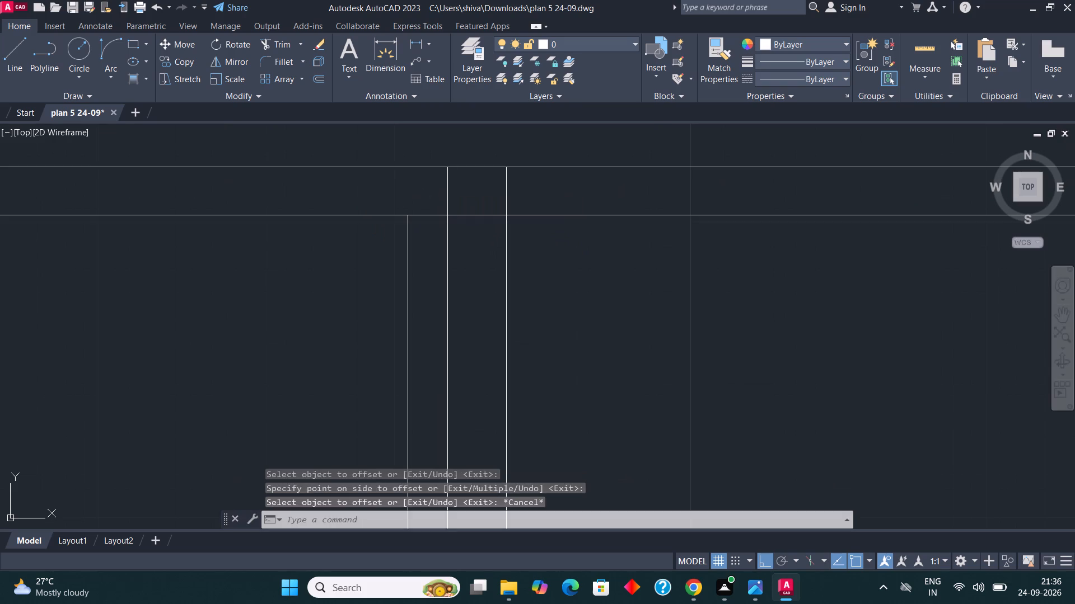
Trim the offset lines above the middle panel's top line, and that top line between each offset line and its divider.
{"action": "scroll", "coordinate": [462, 166], "scroll_direction": "down", "scroll_amount": 2}
{"action": "key", "text": "t"}
{"action": "key", "text": "r"}
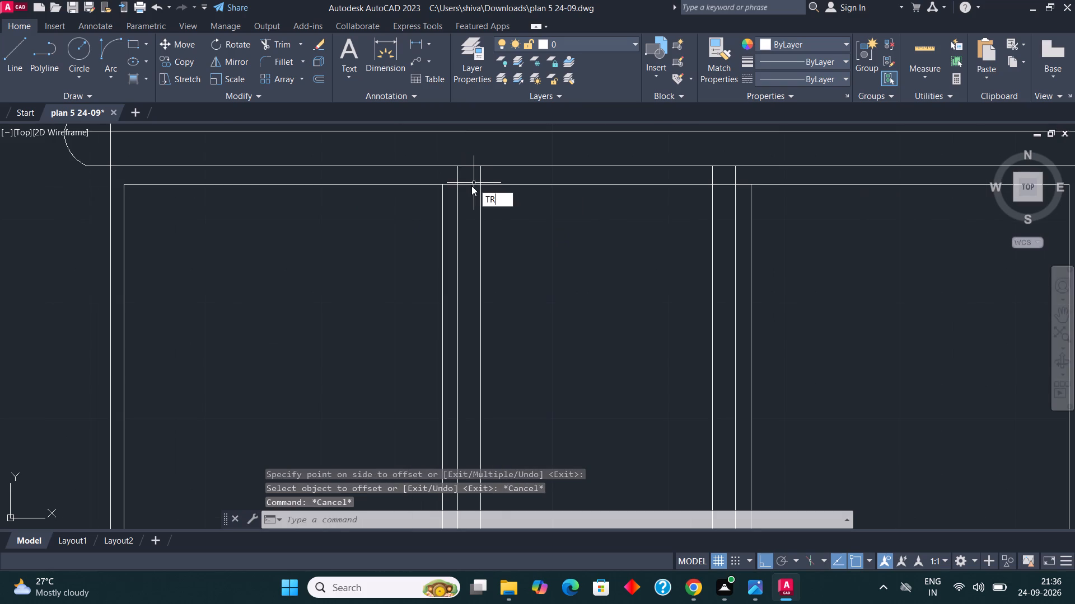
{"action": "key", "text": "Return"}
{"action": "left_click", "coordinate": [482, 177]}
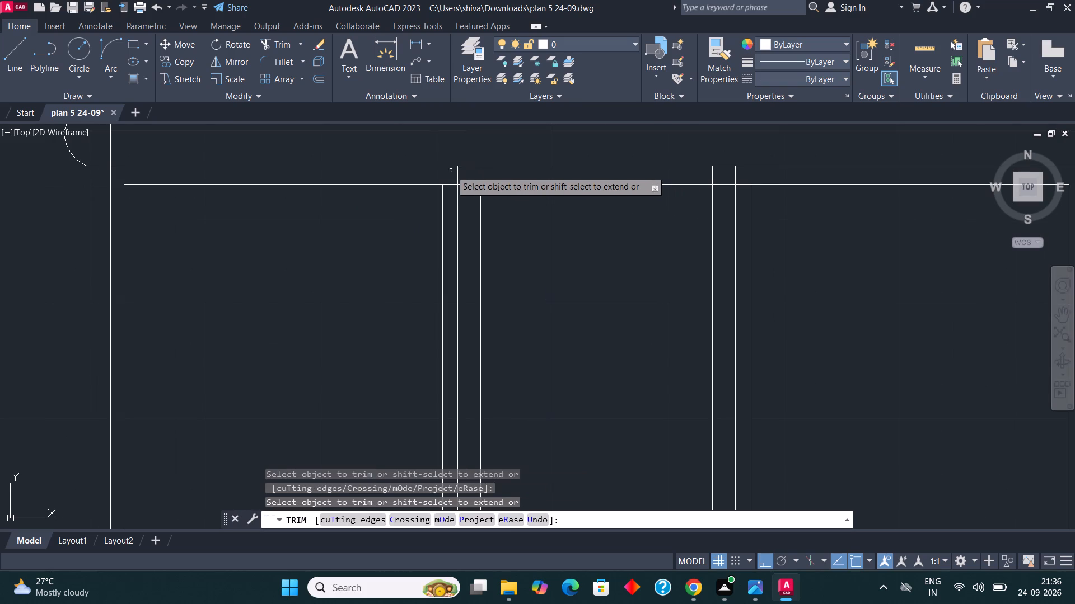
{"action": "left_click", "coordinate": [459, 172]}
{"action": "scroll", "coordinate": [463, 161], "scroll_direction": "down", "scroll_amount": 2}
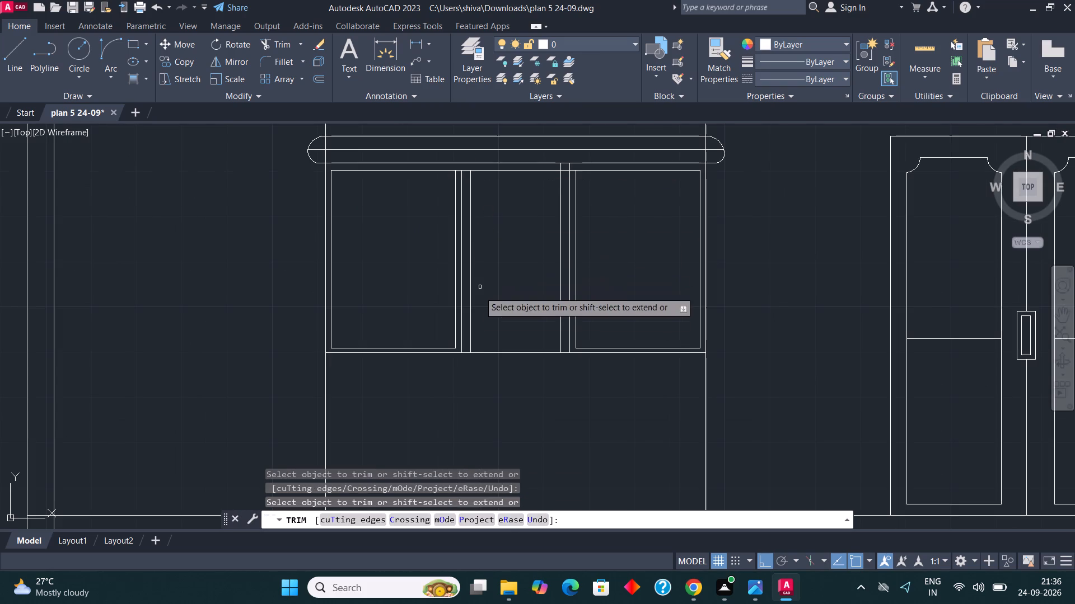
{"action": "left_click", "coordinate": [468, 168]}
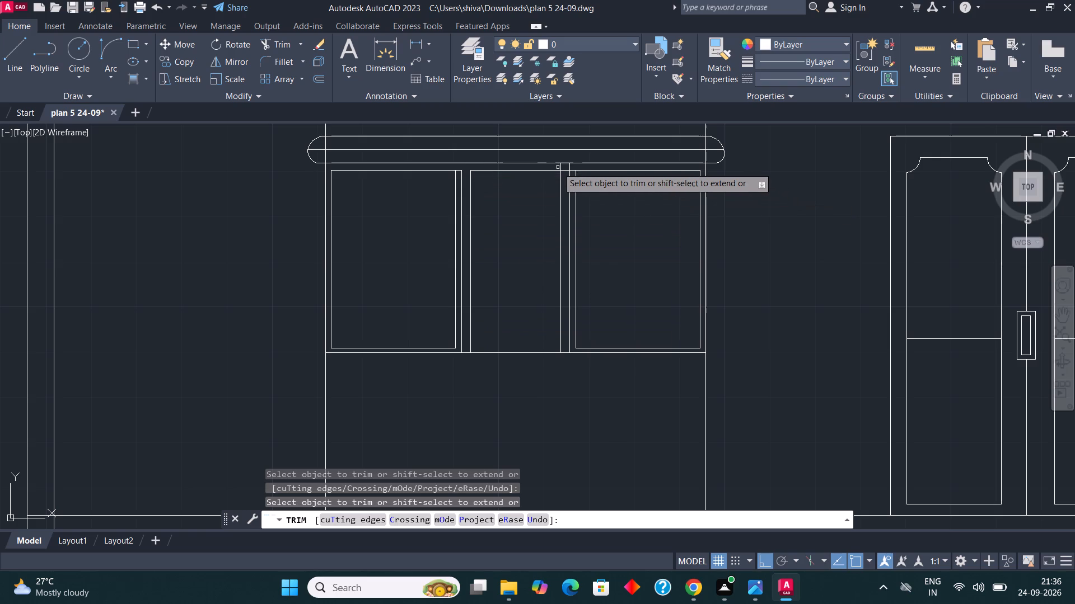
{"action": "scroll", "coordinate": [558, 167], "scroll_direction": "up", "scroll_amount": 2}
{"action": "left_click", "coordinate": [562, 167]}
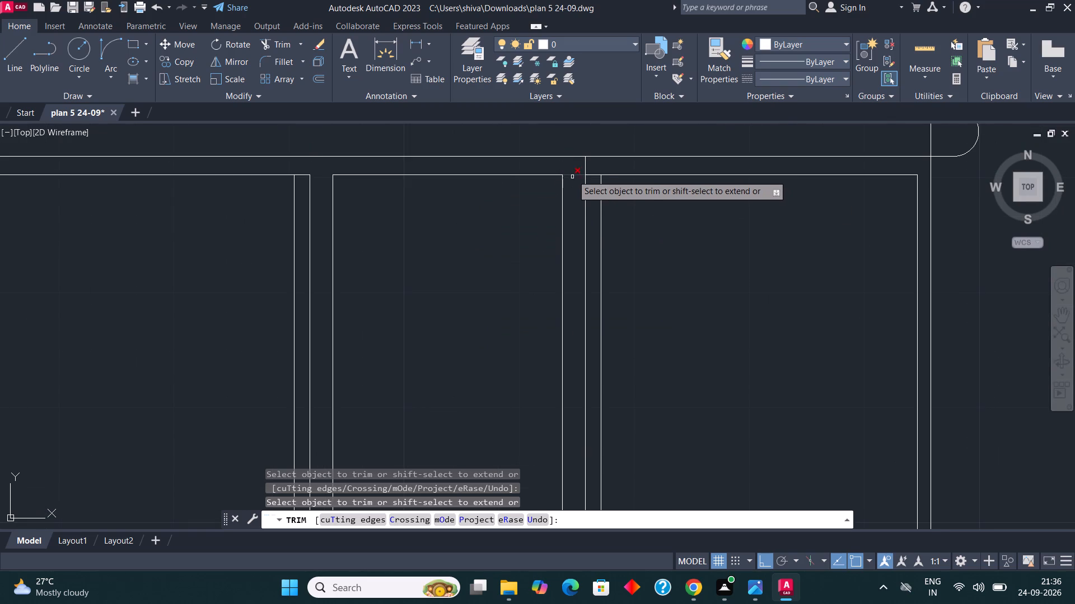
{"action": "left_click", "coordinate": [572, 175]}
{"action": "scroll", "coordinate": [564, 171], "scroll_direction": "down", "scroll_amount": 2}
{"action": "scroll", "coordinate": [578, 171], "scroll_direction": "up", "scroll_amount": 1}
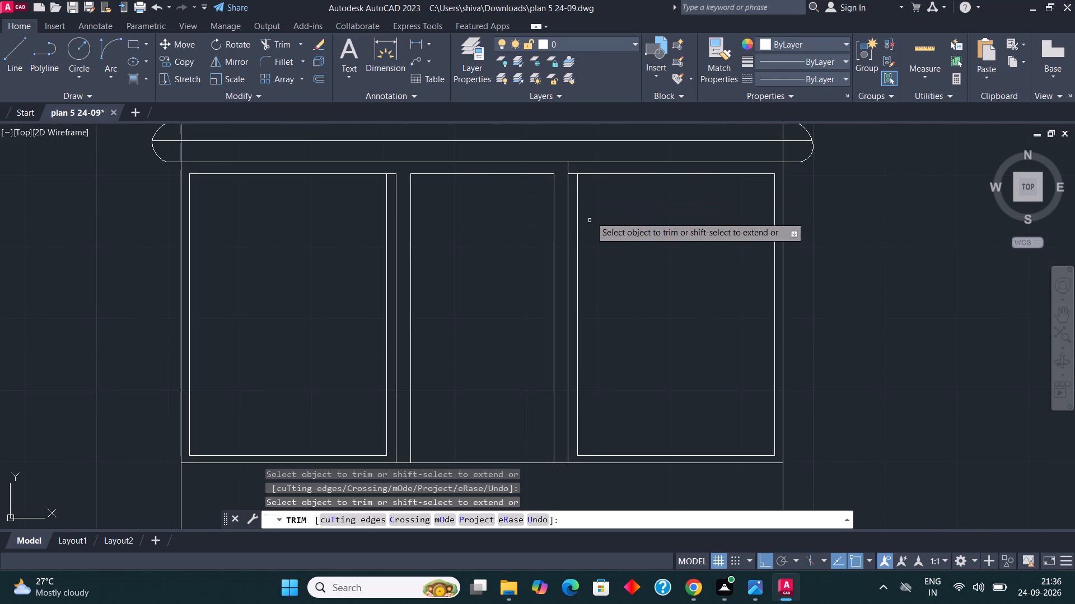
Trim the leftover top line pieces between the dividers and inset rectangles, and extend the first divider back up to the band.
{"action": "left_click", "coordinate": [573, 174]}
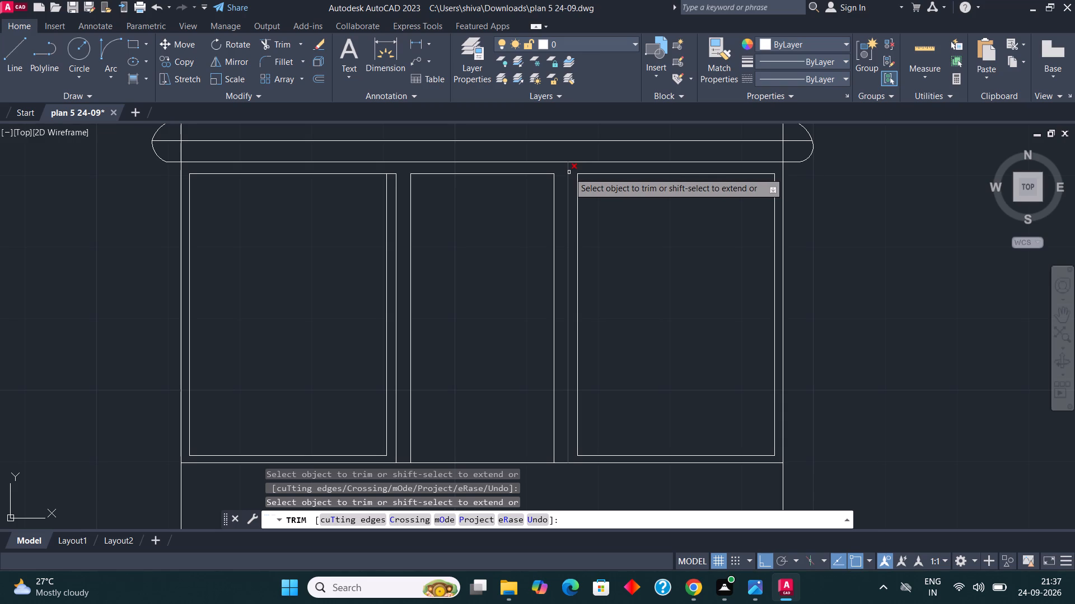
{"action": "scroll", "coordinate": [413, 196], "scroll_direction": "up", "scroll_amount": 1}
{"action": "scroll", "coordinate": [459, 192], "scroll_direction": "down", "scroll_amount": 1}
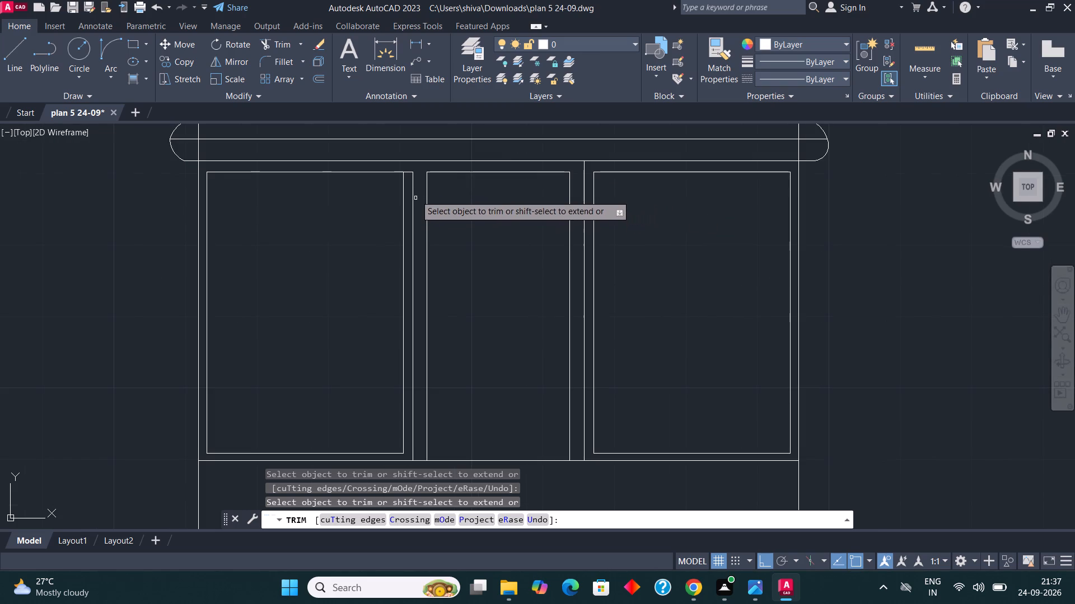
{"action": "left_click", "coordinate": [412, 188], "text": "shift"}
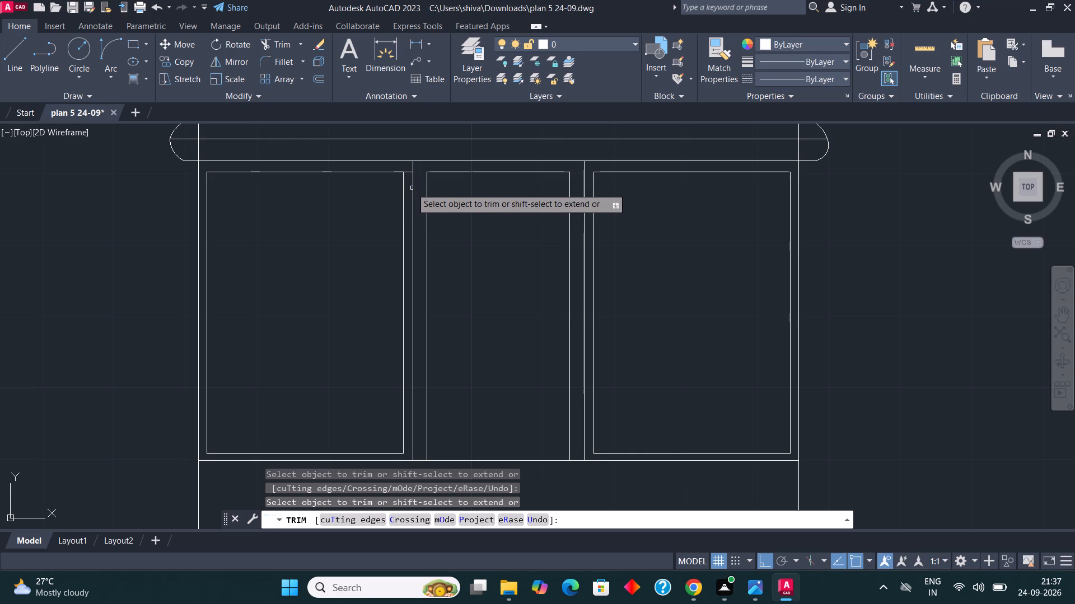
{"action": "left_click", "coordinate": [407, 172]}
{"action": "scroll", "coordinate": [437, 145], "scroll_direction": "down", "scroll_amount": 1}
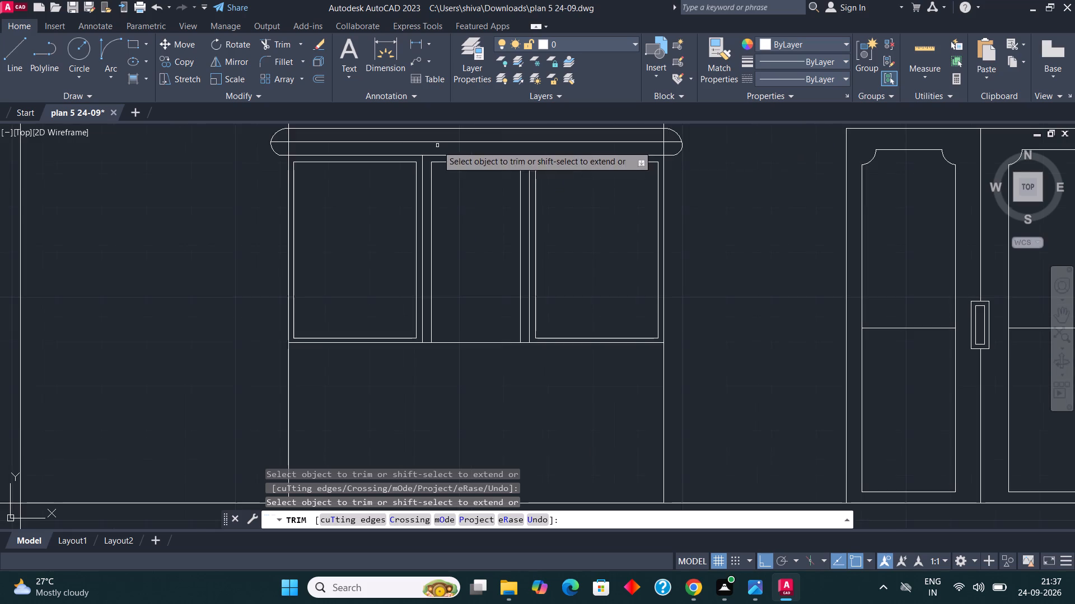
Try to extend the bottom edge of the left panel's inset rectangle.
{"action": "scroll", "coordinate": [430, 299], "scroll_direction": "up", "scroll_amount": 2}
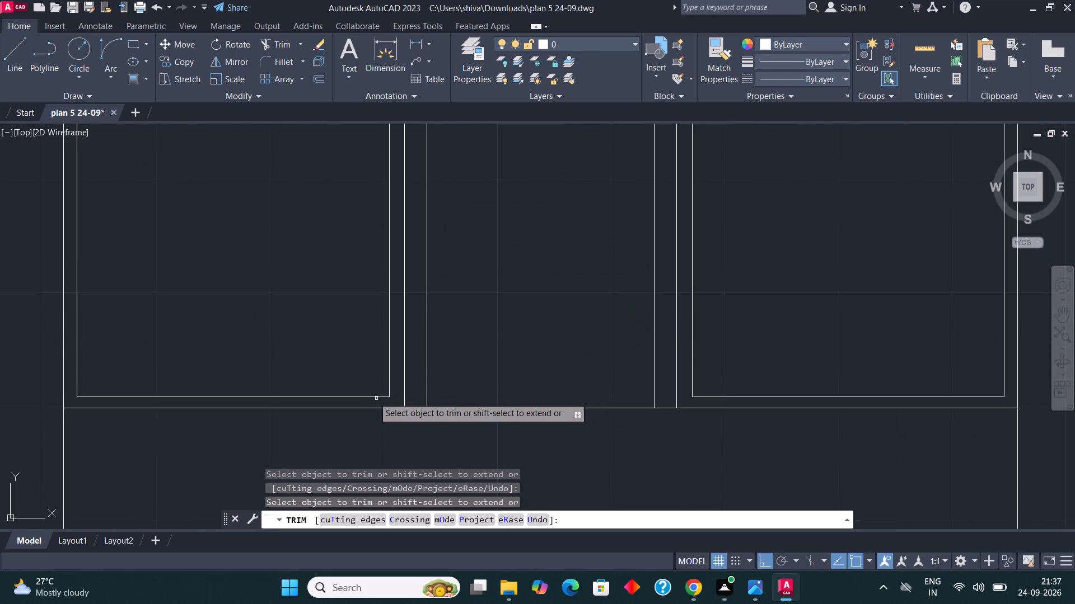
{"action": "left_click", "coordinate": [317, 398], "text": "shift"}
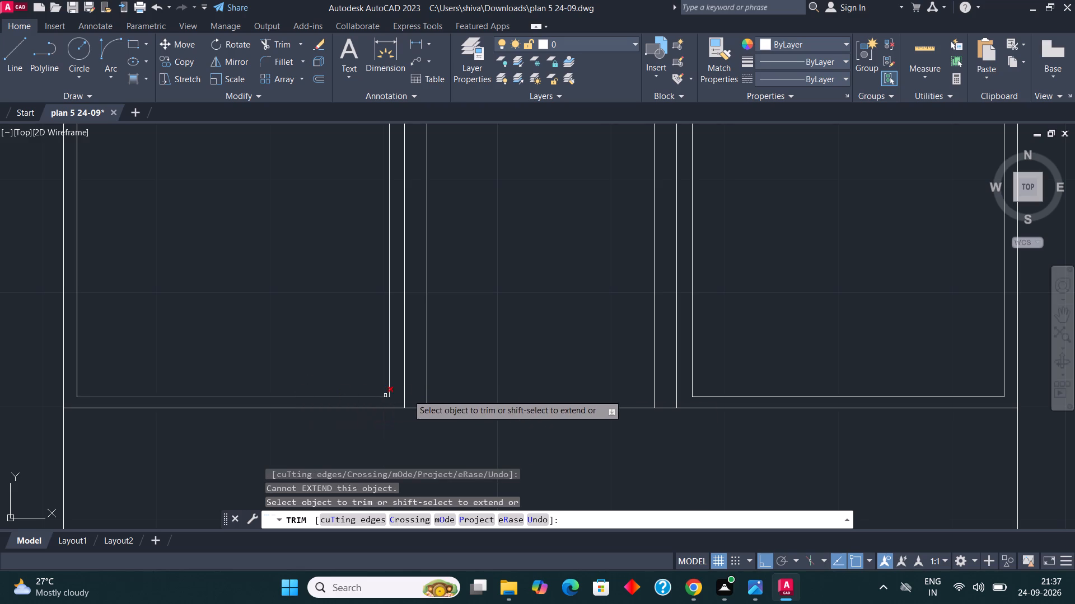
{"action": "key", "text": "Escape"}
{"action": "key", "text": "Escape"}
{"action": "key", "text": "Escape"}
Draw a horizontal line about 2'-2" long across the middle panel, joining the facing bottom corners of the two inset rectangles.
{"action": "key", "text": "l"}
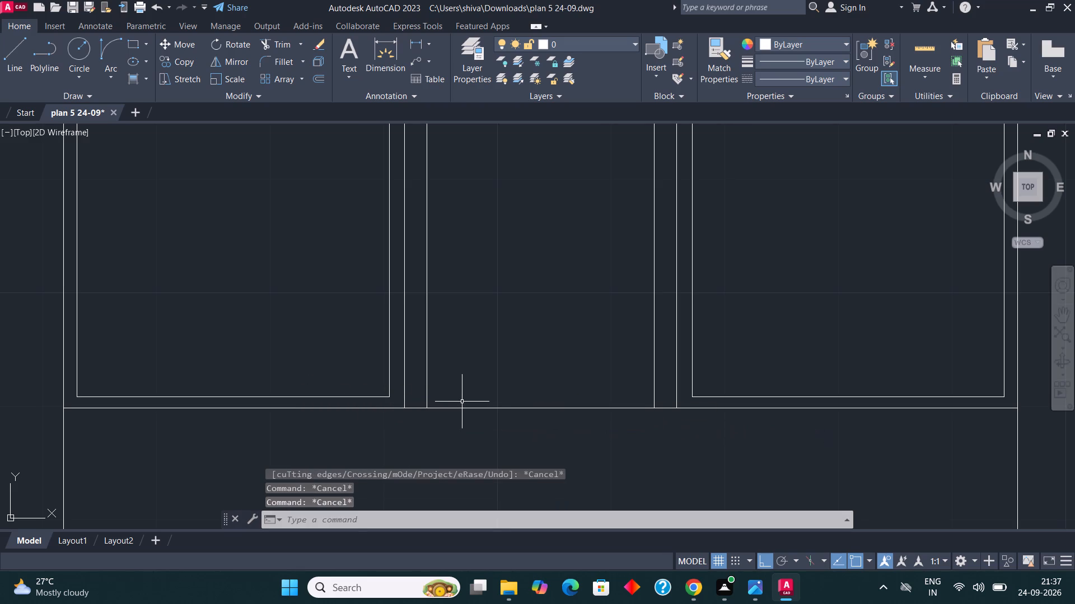
{"action": "key", "text": "Return"}
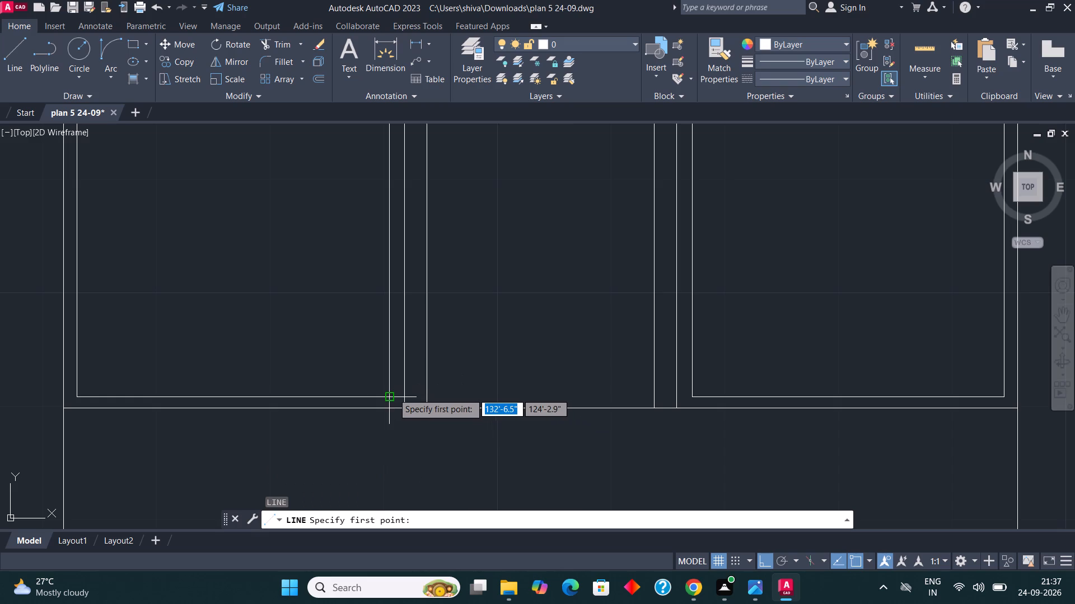
{"action": "left_click", "coordinate": [393, 393]}
{"action": "scroll", "coordinate": [766, 379], "scroll_direction": "up", "scroll_amount": 1}
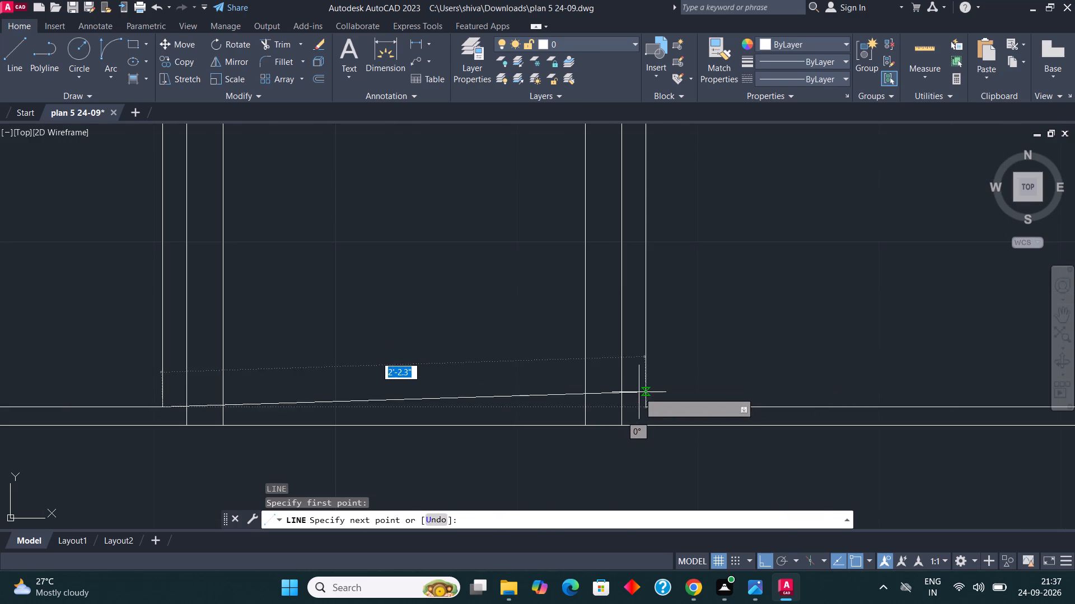
{"action": "left_click", "coordinate": [644, 402]}
{"action": "key", "text": "Escape"}
{"action": "key", "text": "Escape"}
Trim the middle panel's bottom line beyond the offset lines, on both sides of each divider.
{"action": "type", "text": "TR"}
{"action": "key", "text": "Return"}
{"action": "left_click", "coordinate": [613, 404]}
{"action": "left_click", "coordinate": [606, 412]}
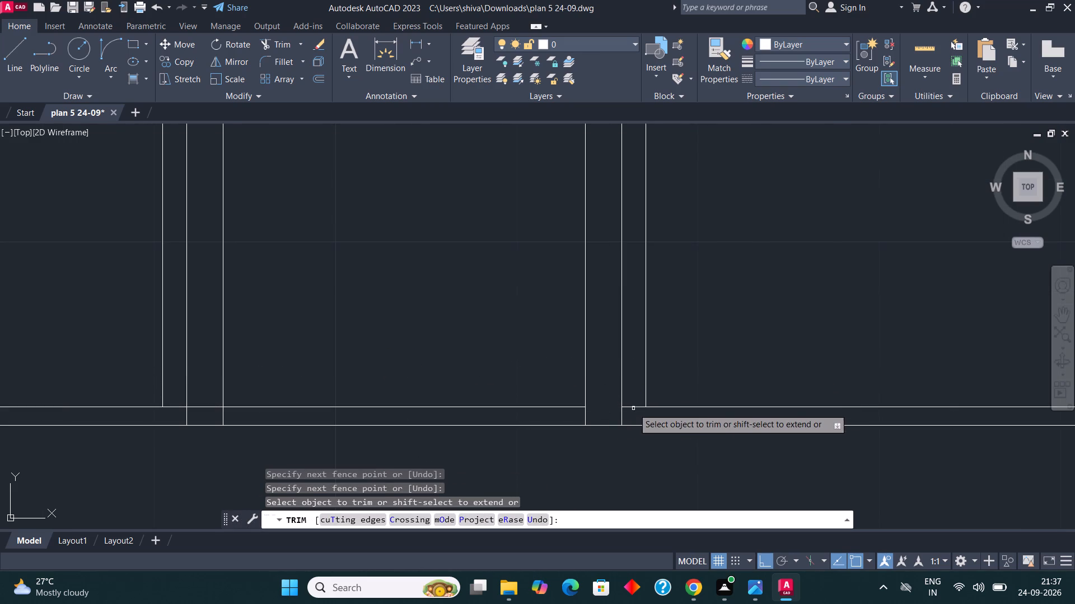
{"action": "left_click", "coordinate": [637, 407]}
{"action": "left_click", "coordinate": [203, 402]}
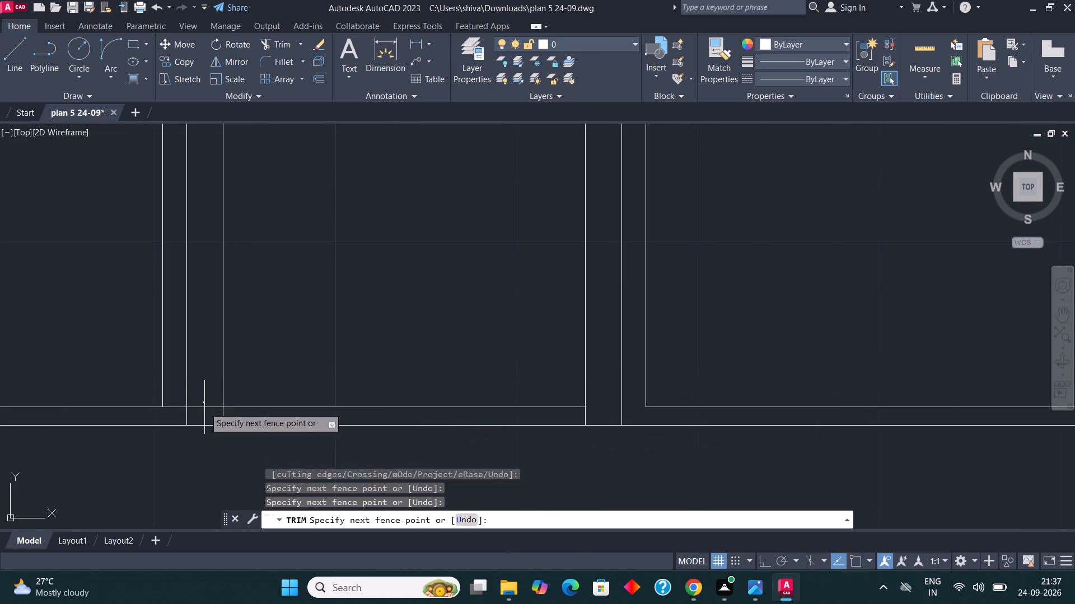
{"action": "left_click", "coordinate": [204, 407]}
{"action": "left_click", "coordinate": [196, 410]}
{"action": "left_click", "coordinate": [197, 397]}
{"action": "left_click", "coordinate": [178, 410]}
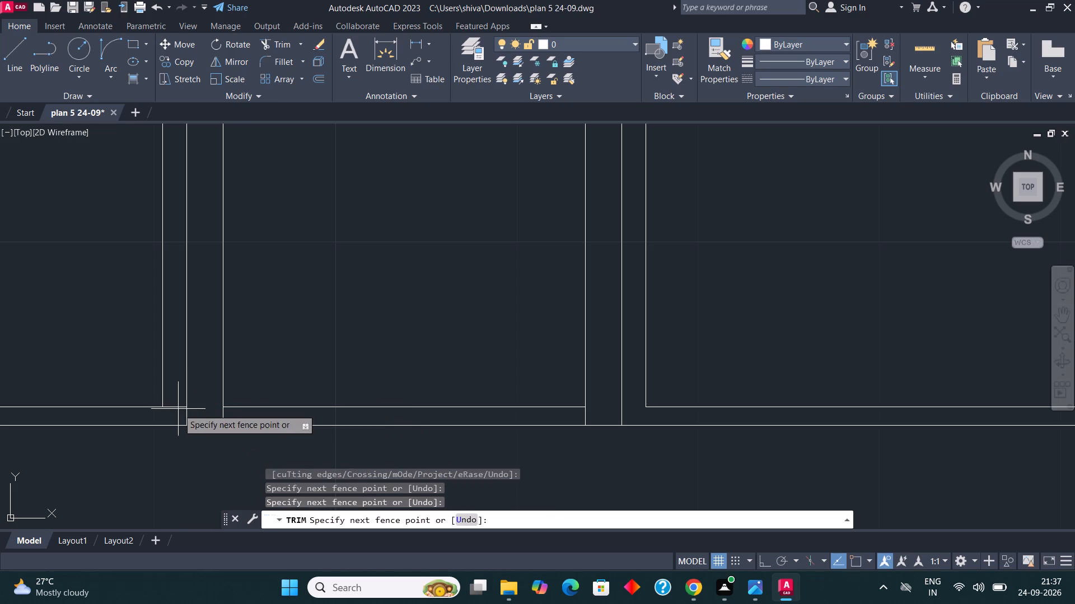
{"action": "left_click", "coordinate": [178, 399]}
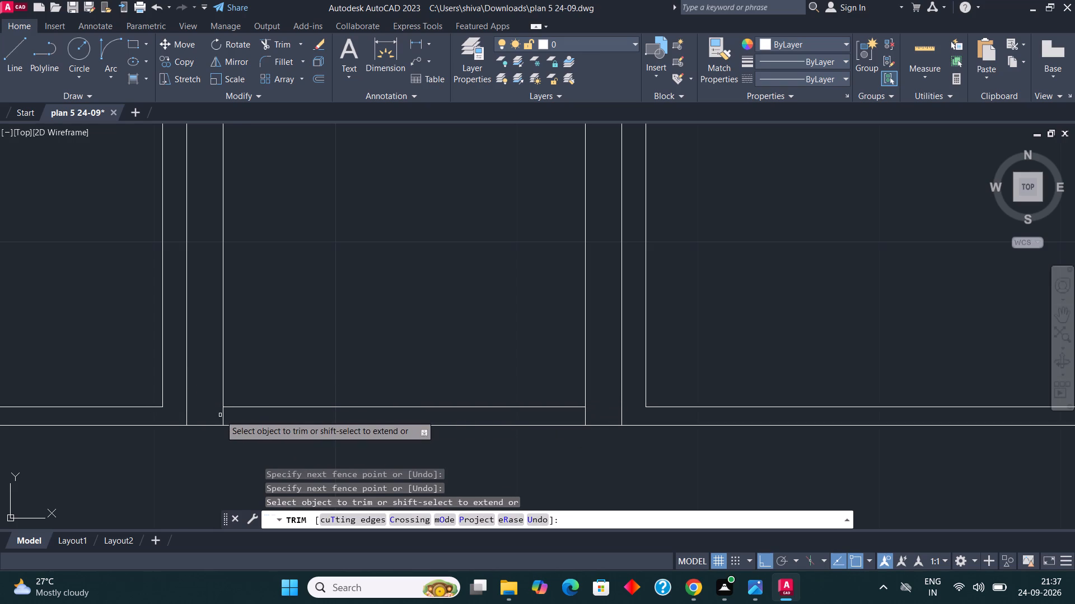
Trim the lower ends of both offset lines below the middle panel's bottom line to close its inset rectangle.
{"action": "left_click", "coordinate": [221, 415]}
{"action": "left_click", "coordinate": [233, 416]}
{"action": "left_click", "coordinate": [300, 417]}
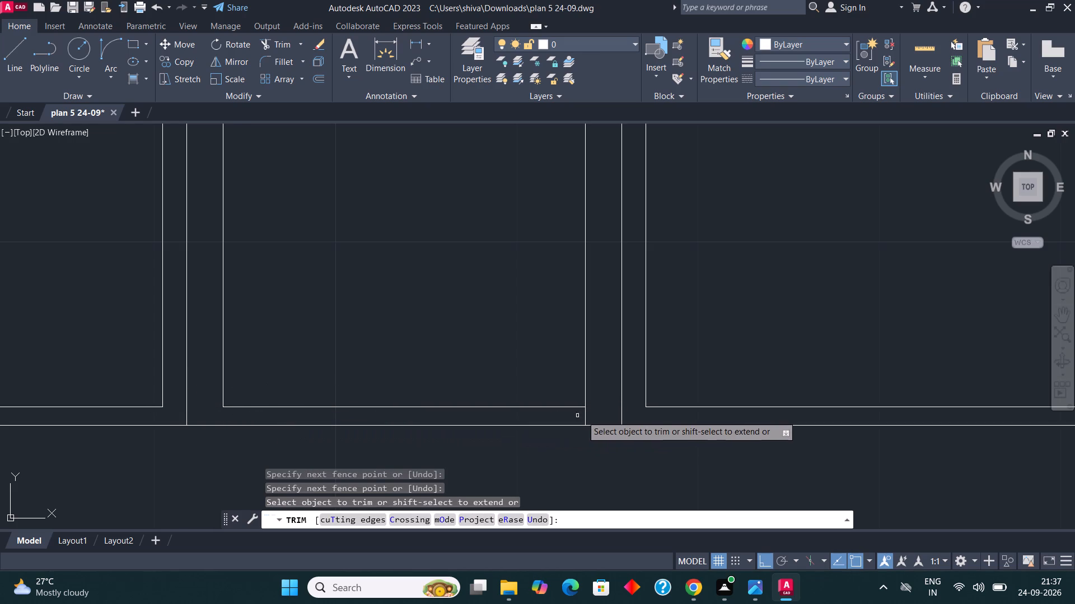
{"action": "left_click", "coordinate": [585, 414]}
{"action": "key", "text": "Escape"}
{"action": "key", "text": "Escape"}
{"action": "key", "text": "Escape"}
{"action": "scroll", "coordinate": [592, 413], "scroll_direction": "down", "scroll_amount": 3}
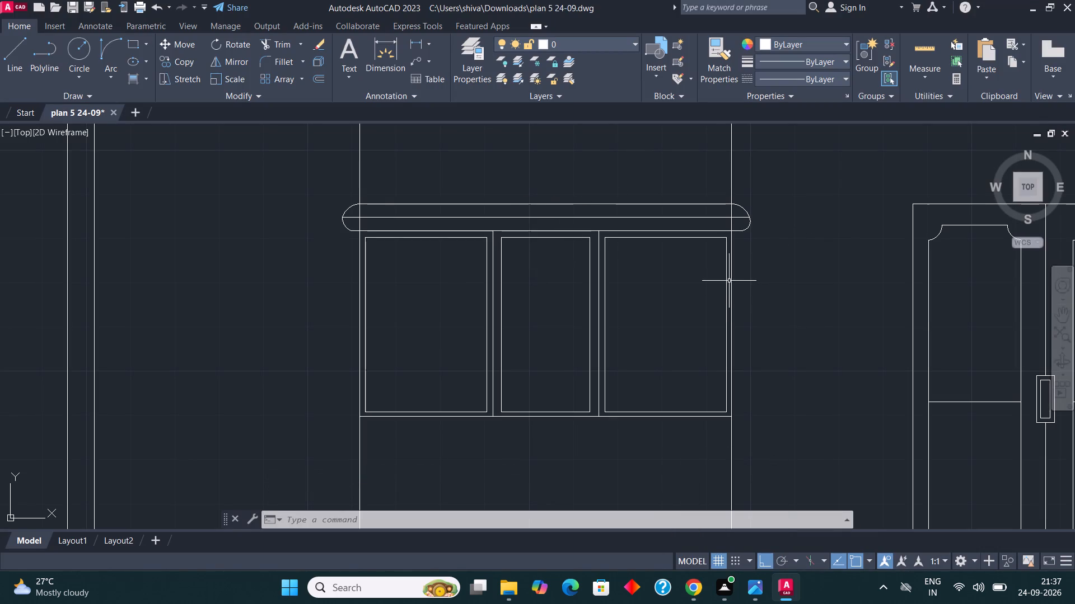
{"action": "key", "text": "Escape"}
{"action": "key", "text": "Escape"}
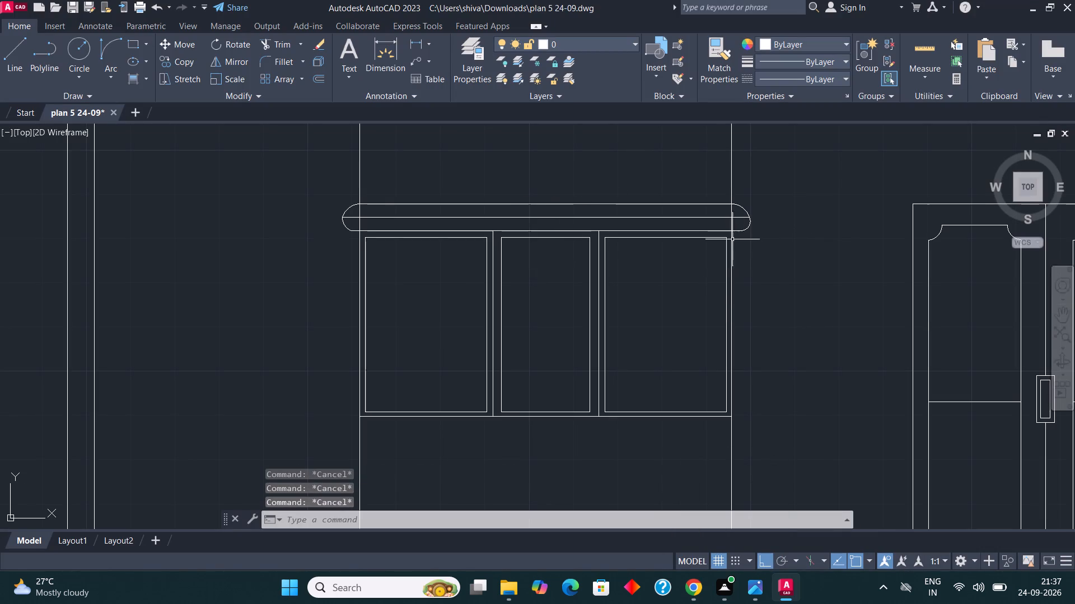
Trim the bay's two outer vertical lines where they cross the round-ended band, above and below its centre line.
{"action": "type", "text": "TR"}
{"action": "key", "text": "Return"}
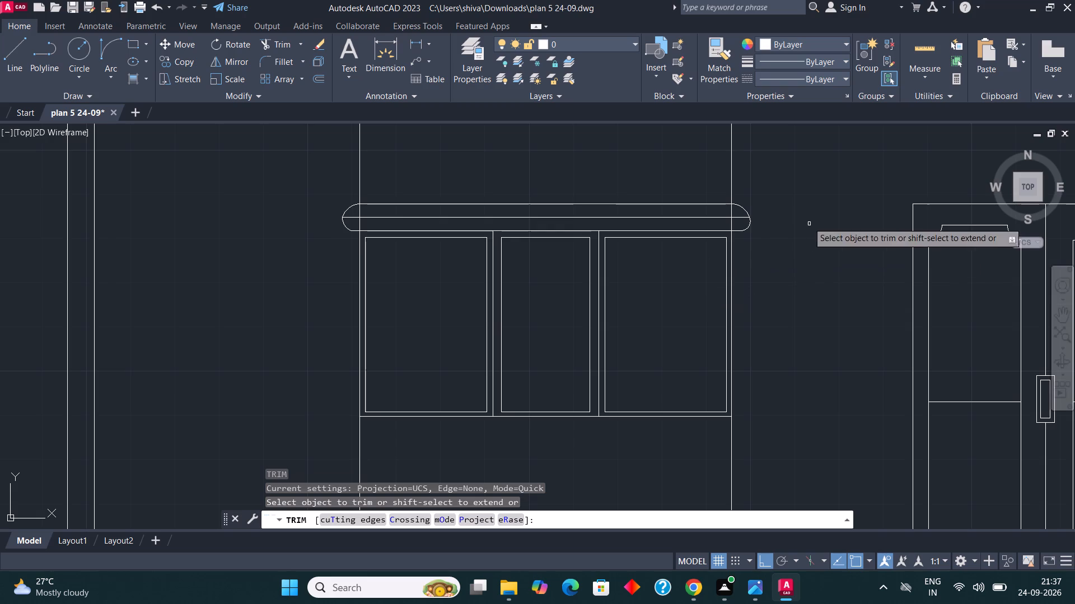
{"action": "scroll", "coordinate": [740, 194], "scroll_direction": "up", "scroll_amount": 2}
{"action": "left_click", "coordinate": [723, 224]}
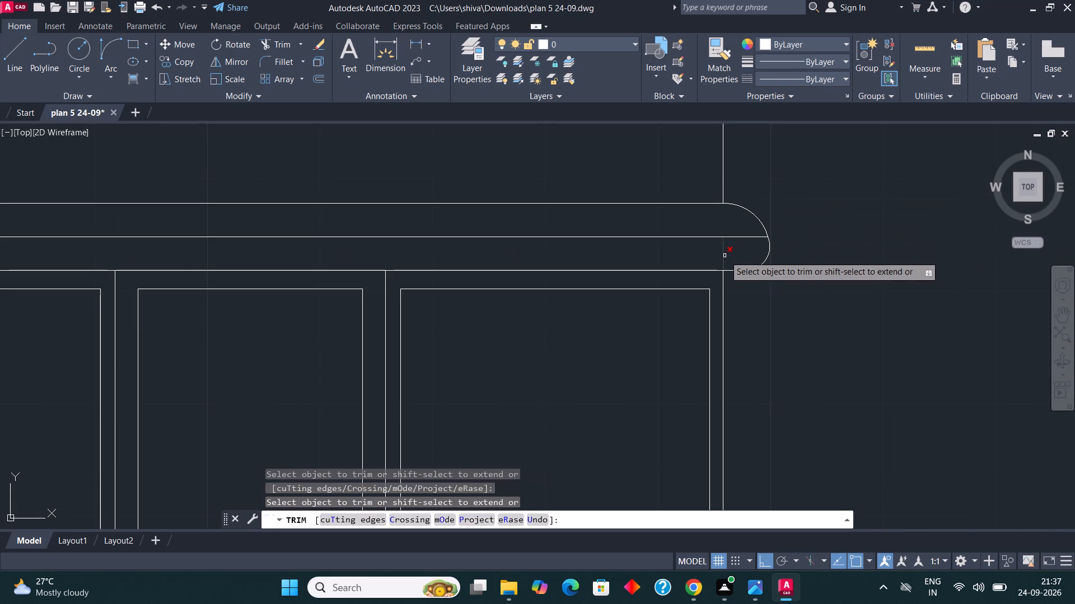
{"action": "left_click", "coordinate": [725, 256]}
{"action": "scroll", "coordinate": [766, 252], "scroll_direction": "down", "scroll_amount": 1}
{"action": "scroll", "coordinate": [113, 254], "scroll_direction": "up", "scroll_amount": 1}
{"action": "left_click", "coordinate": [165, 252]}
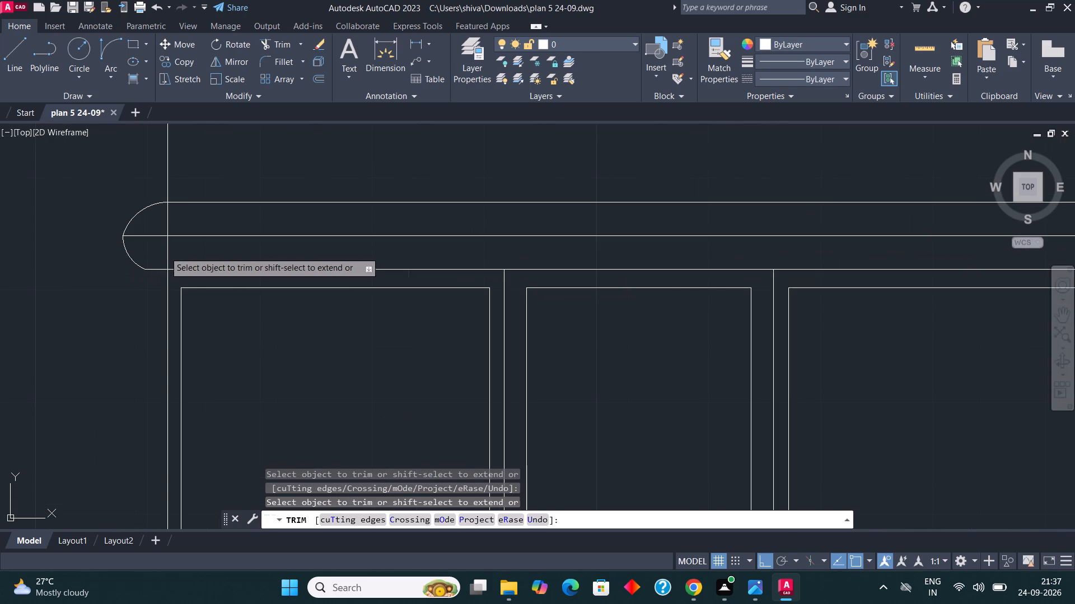
{"action": "left_click", "coordinate": [171, 252]}
{"action": "left_click", "coordinate": [161, 223]}
{"action": "left_click", "coordinate": [177, 224]}
{"action": "key", "text": "Escape"}
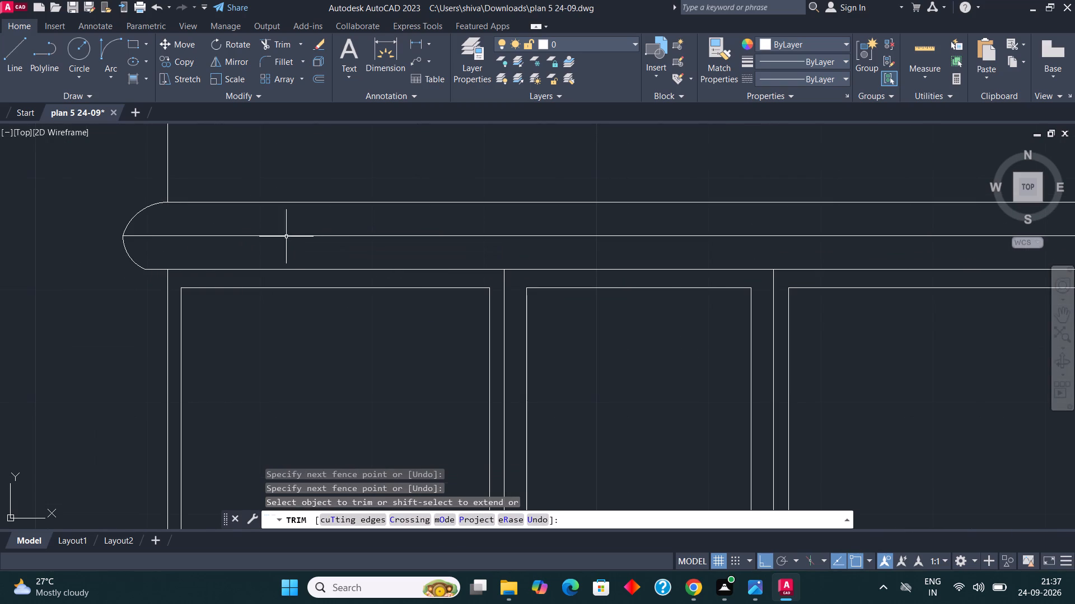
{"action": "key", "text": "Escape"}
{"action": "key", "text": "Escape"}
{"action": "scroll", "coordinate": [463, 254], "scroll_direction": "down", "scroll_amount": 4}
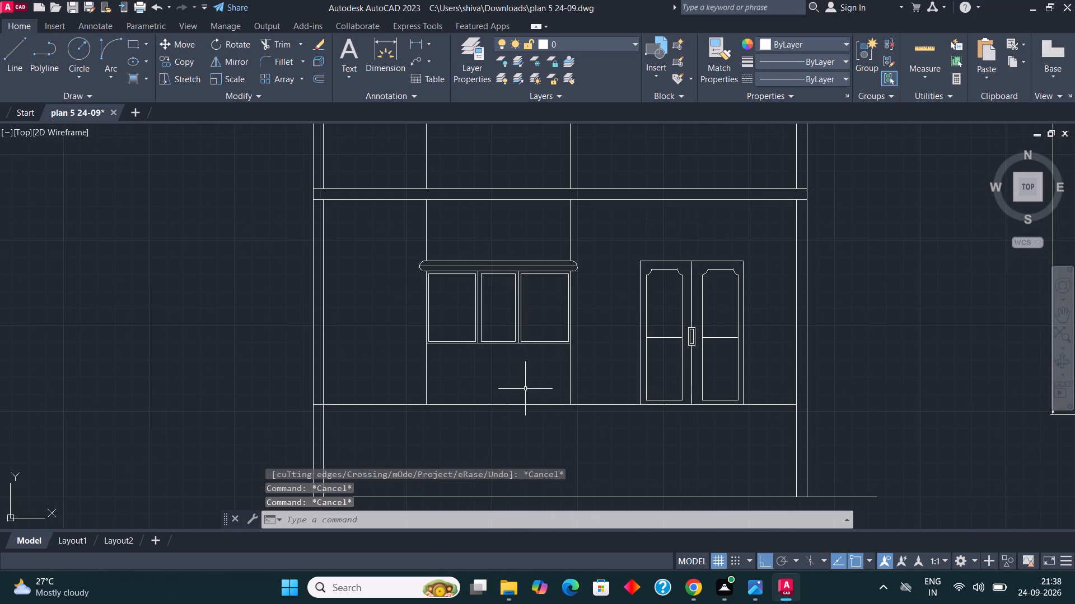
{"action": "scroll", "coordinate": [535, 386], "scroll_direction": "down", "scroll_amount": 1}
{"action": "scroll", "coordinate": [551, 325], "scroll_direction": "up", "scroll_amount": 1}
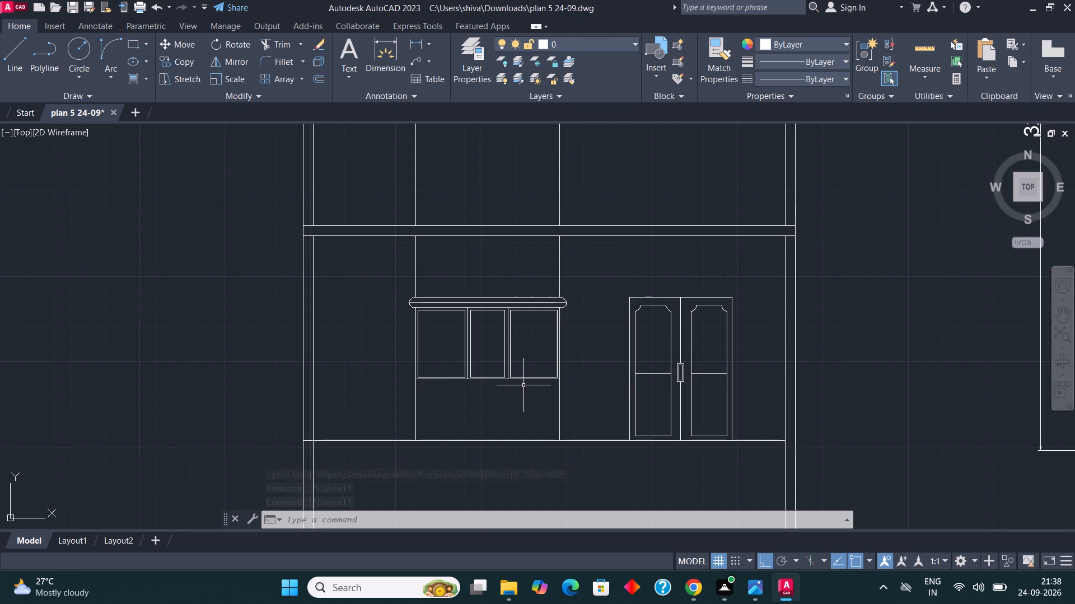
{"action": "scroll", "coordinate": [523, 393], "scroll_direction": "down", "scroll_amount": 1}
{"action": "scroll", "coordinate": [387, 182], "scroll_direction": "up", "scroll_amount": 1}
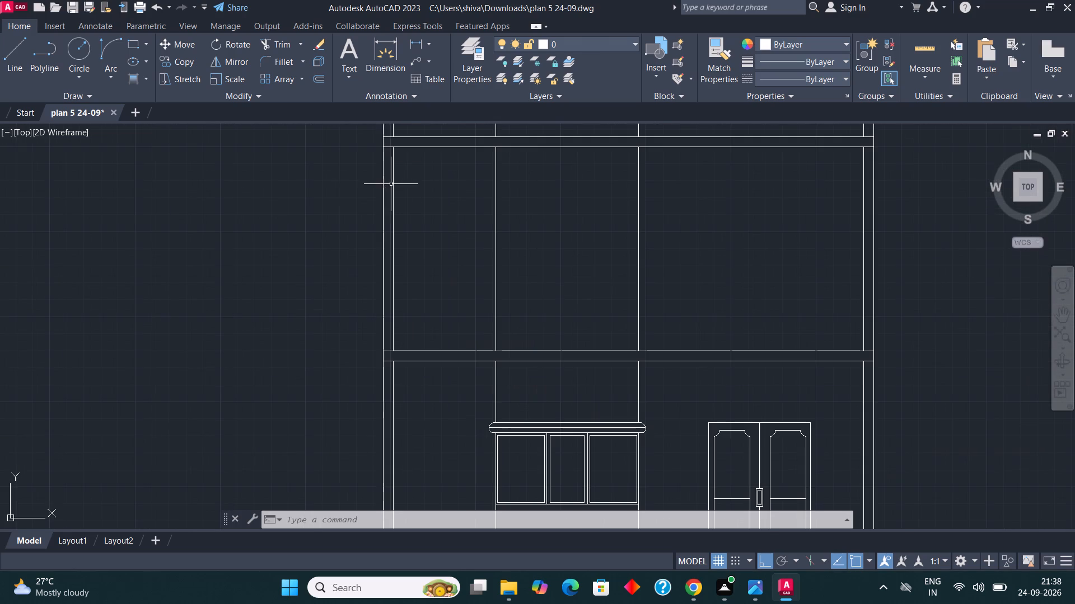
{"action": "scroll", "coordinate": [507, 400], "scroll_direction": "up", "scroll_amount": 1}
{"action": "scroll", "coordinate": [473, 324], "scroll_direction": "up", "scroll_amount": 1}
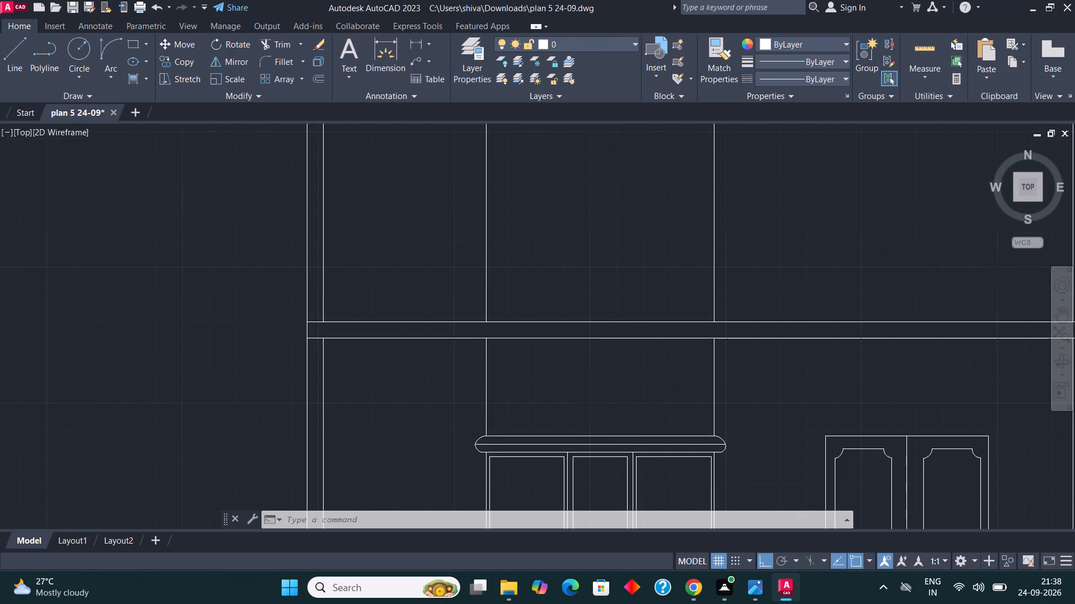
Draw a horizontal line across the middle storey from the left wall's inner face, past both bay lines, stopping short of the right wall.
{"action": "scroll", "coordinate": [467, 377], "scroll_direction": "down", "scroll_amount": 1}
{"action": "scroll", "coordinate": [473, 317], "scroll_direction": "up", "scroll_amount": 1}
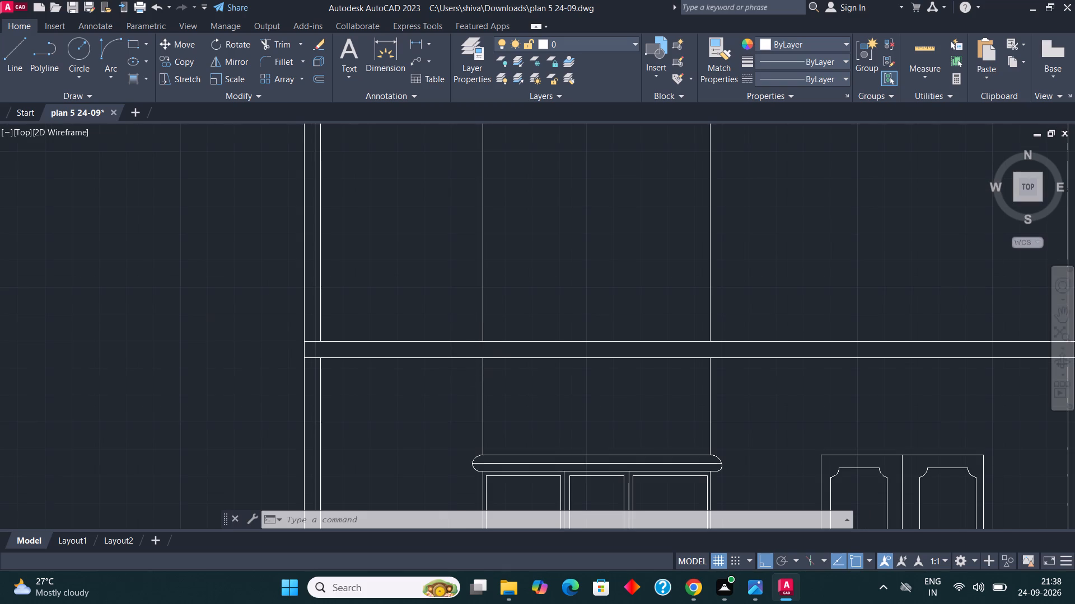
{"action": "scroll", "coordinate": [494, 364], "scroll_direction": "down", "scroll_amount": 1}
{"action": "scroll", "coordinate": [406, 339], "scroll_direction": "up", "scroll_amount": 1}
{"action": "scroll", "coordinate": [406, 339], "scroll_direction": "down", "scroll_amount": 2}
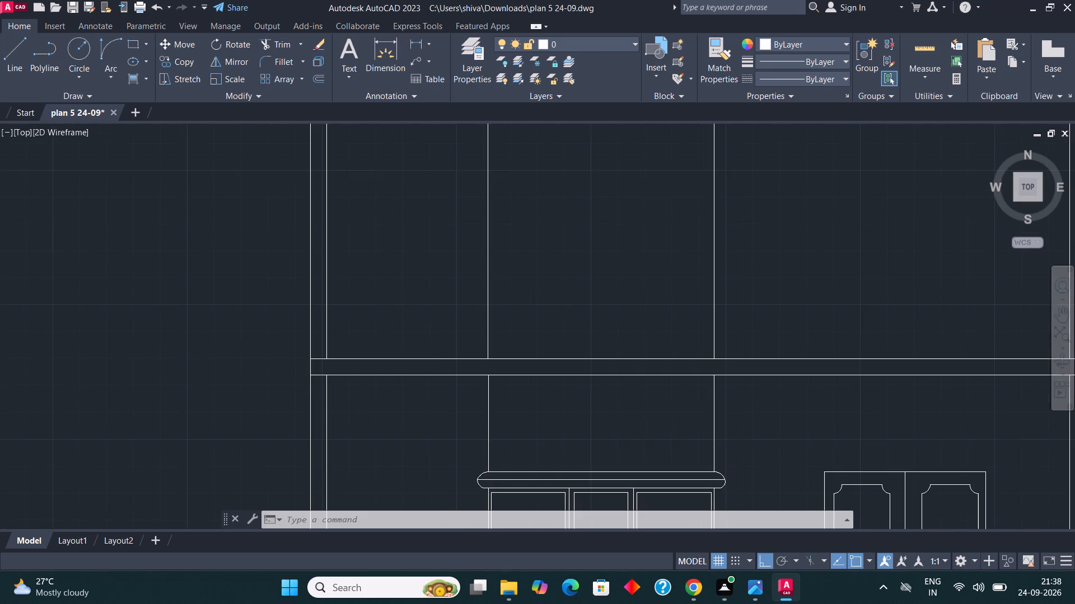
{"action": "key", "text": "l"}
{"action": "key", "text": "Return"}
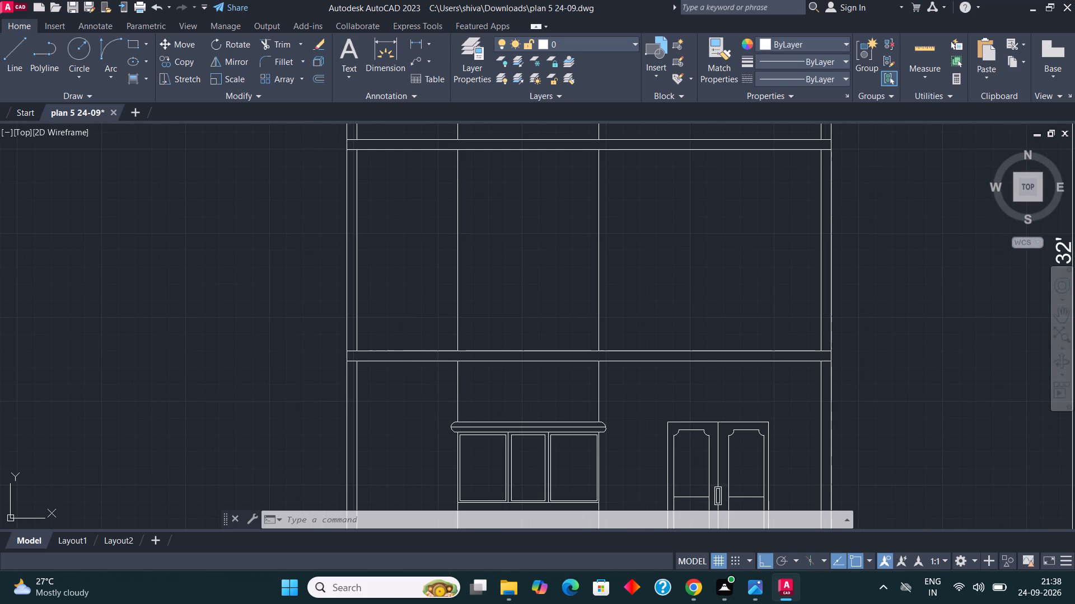
{"action": "scroll", "coordinate": [366, 309], "scroll_direction": "up", "scroll_amount": 1}
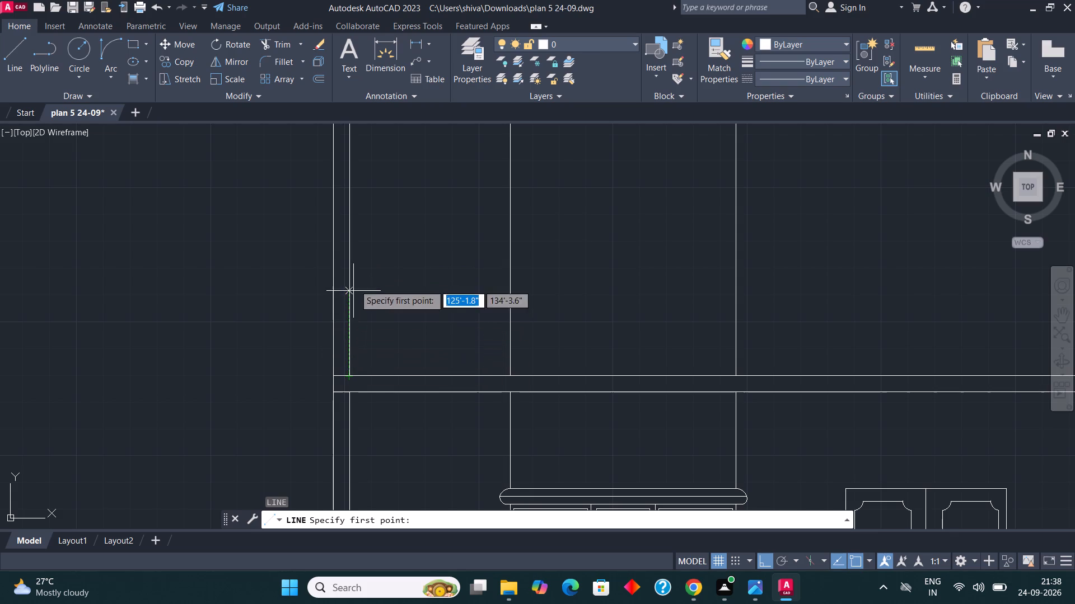
{"action": "scroll", "coordinate": [359, 263], "scroll_direction": "up", "scroll_amount": 1}
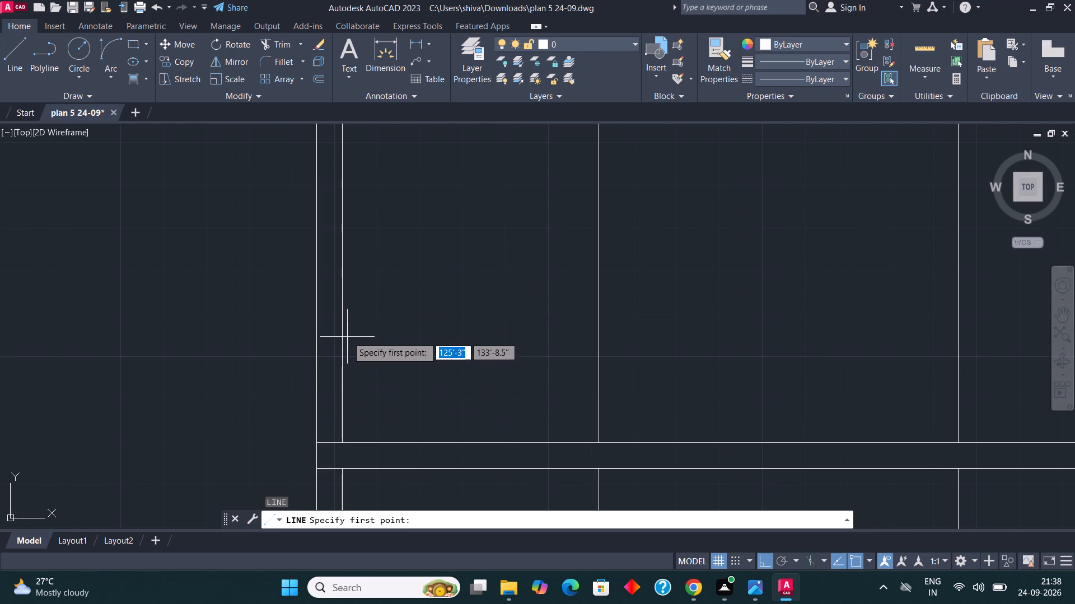
{"action": "left_click", "coordinate": [346, 267]}
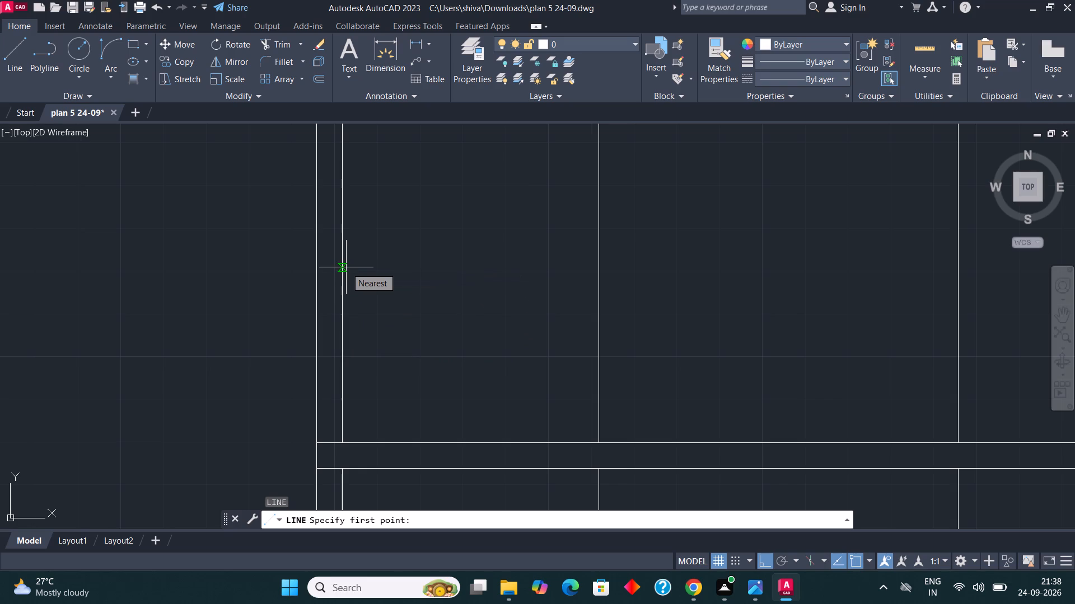
{"action": "scroll", "coordinate": [445, 263], "scroll_direction": "down", "scroll_amount": 1}
{"action": "scroll", "coordinate": [767, 315], "scroll_direction": "down", "scroll_amount": 2}
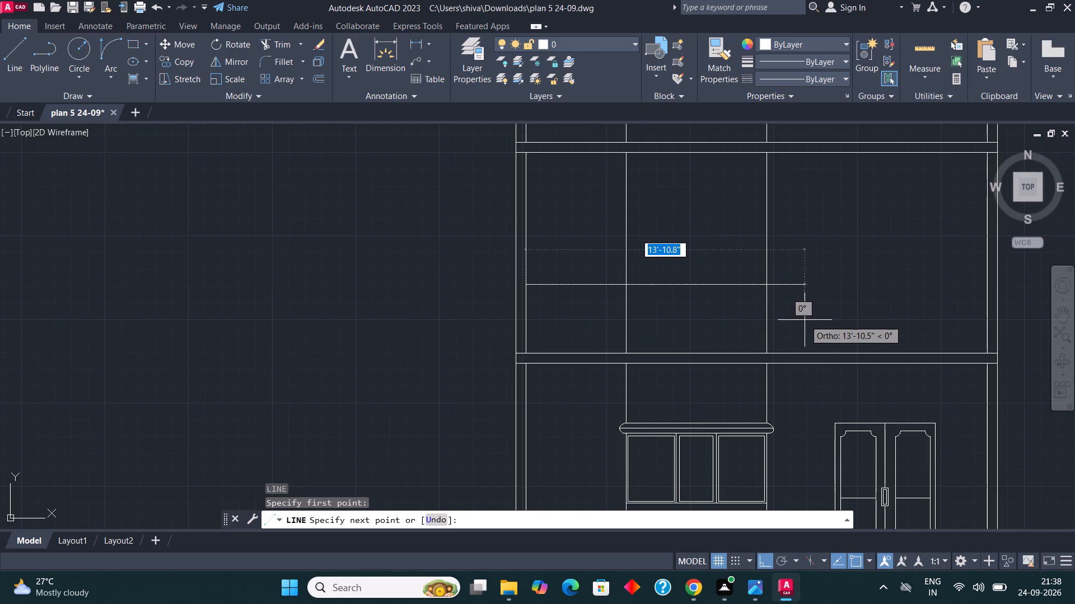
{"action": "scroll", "coordinate": [727, 324], "scroll_direction": "down", "scroll_amount": 1}
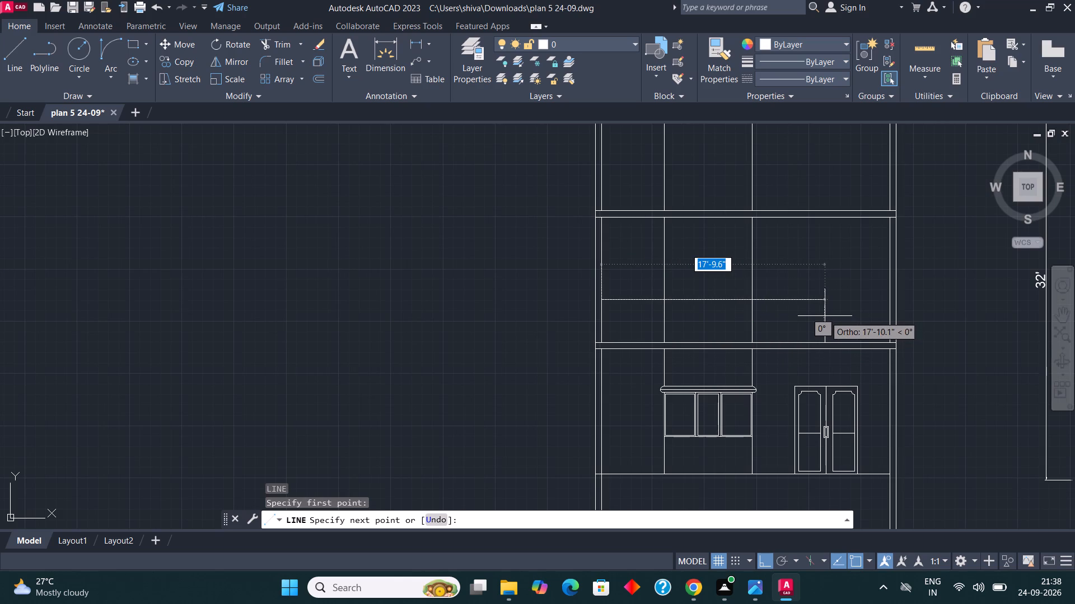
{"action": "scroll", "coordinate": [826, 313], "scroll_direction": "up", "scroll_amount": 1}
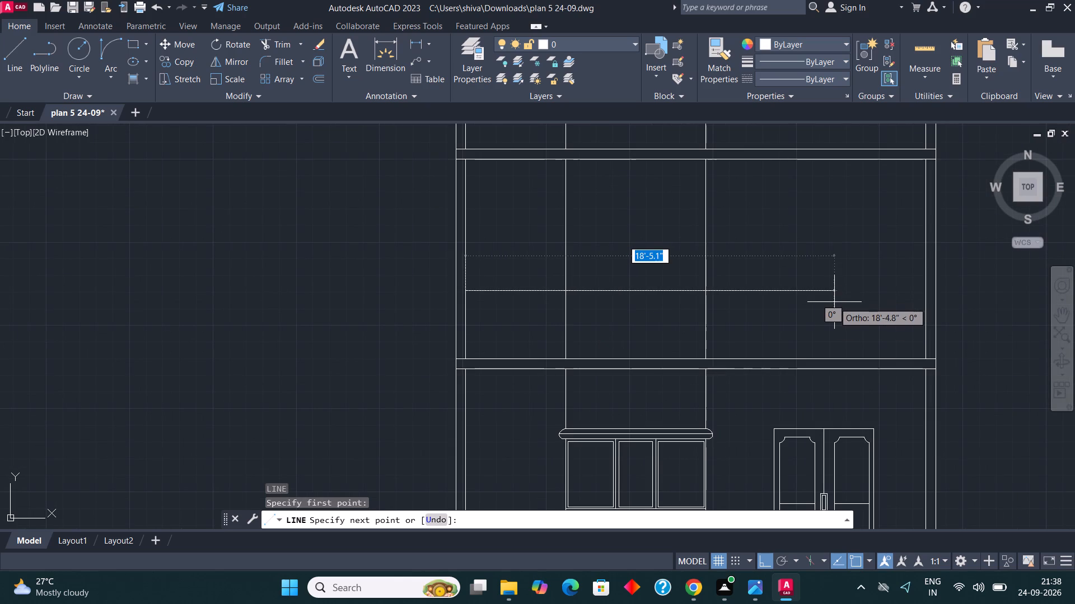
{"action": "left_click", "coordinate": [876, 296]}
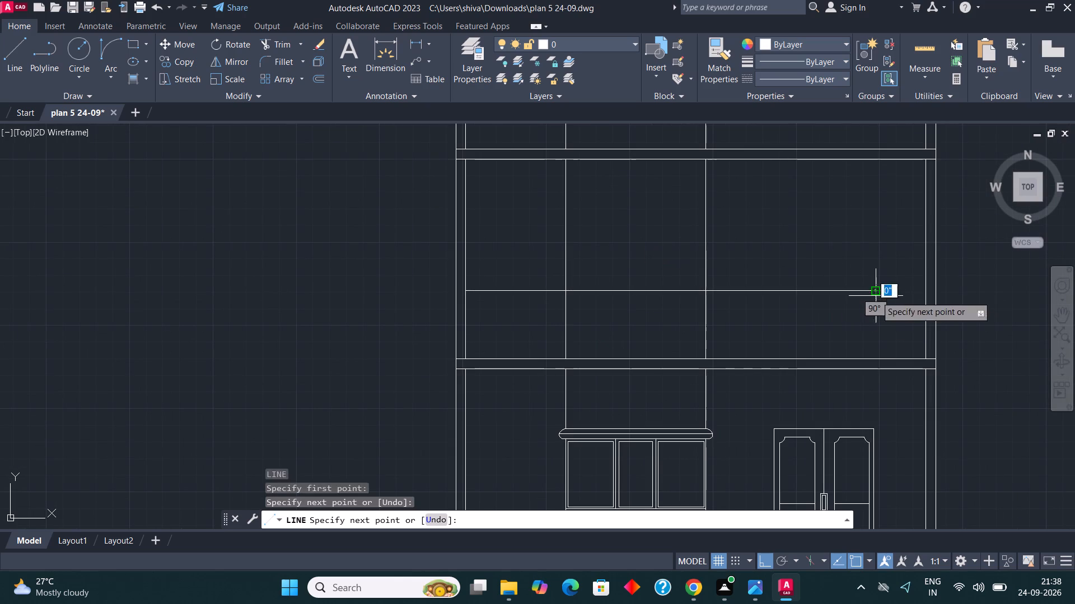
{"action": "key", "text": "Escape"}
{"action": "key", "text": "Escape"}
{"action": "key", "text": "Escape"}
Offset the middle storey's right-hand bay line 6' towards the right wall.
{"action": "left_click", "coordinate": [764, 335]}
{"action": "left_click", "coordinate": [677, 318]}
{"action": "scroll", "coordinate": [600, 309], "scroll_direction": "down", "scroll_amount": 2}
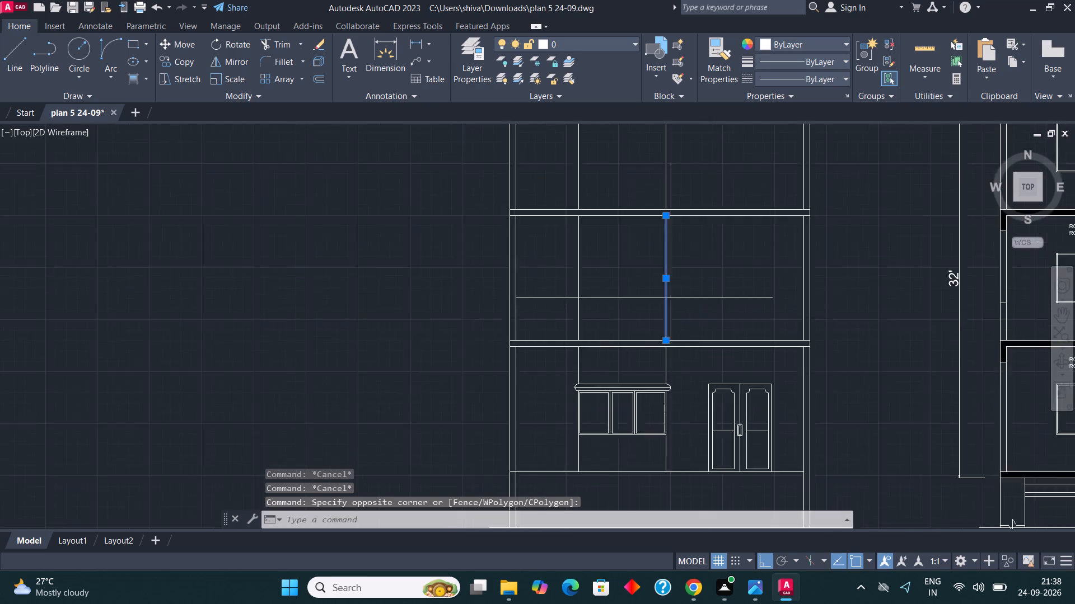
{"action": "left_click", "coordinate": [312, 77]}
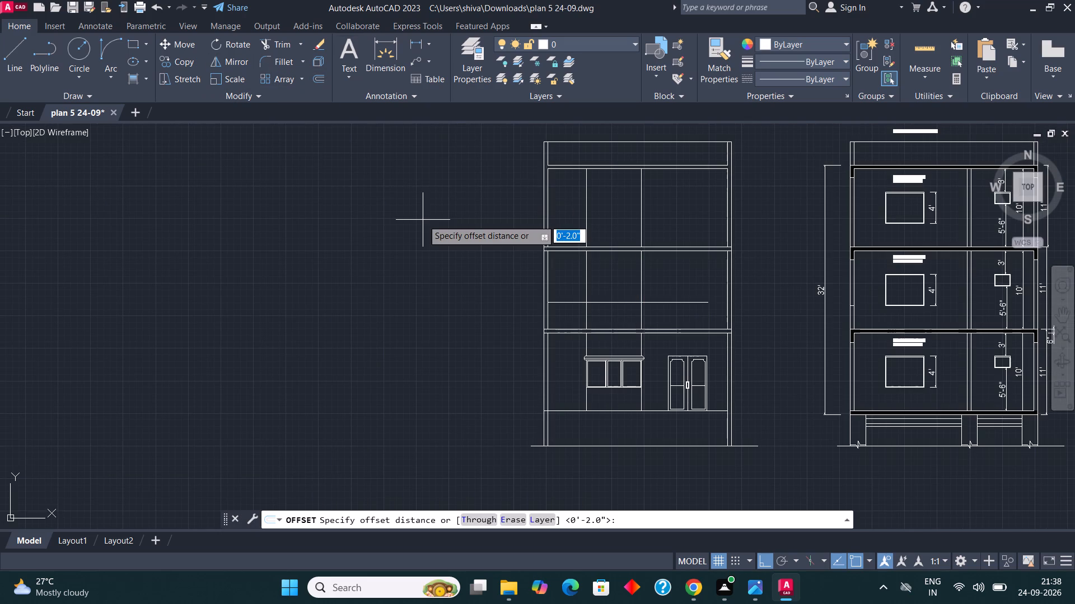
{"action": "key", "text": "5"}
{"action": "key", "text": "apostrophe"}
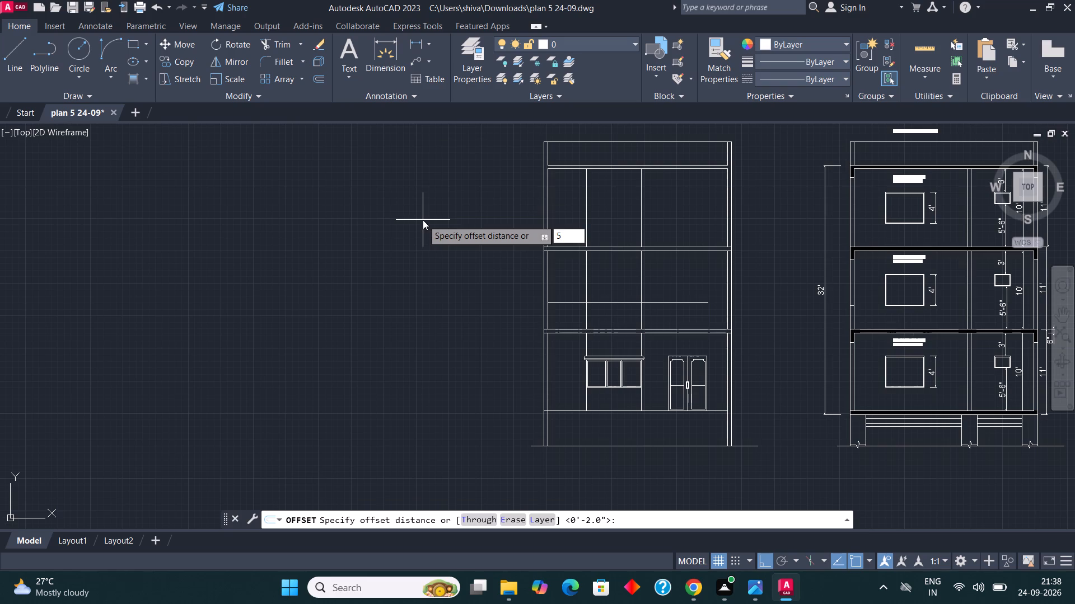
{"action": "key", "text": "Return"}
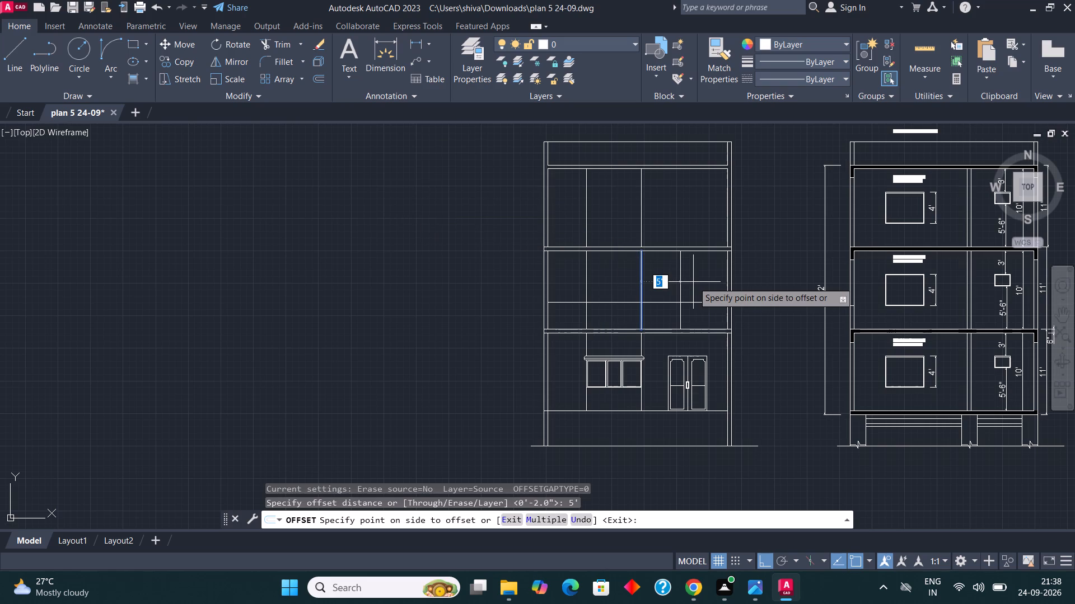
{"action": "scroll", "coordinate": [693, 282], "scroll_direction": "up", "scroll_amount": 2}
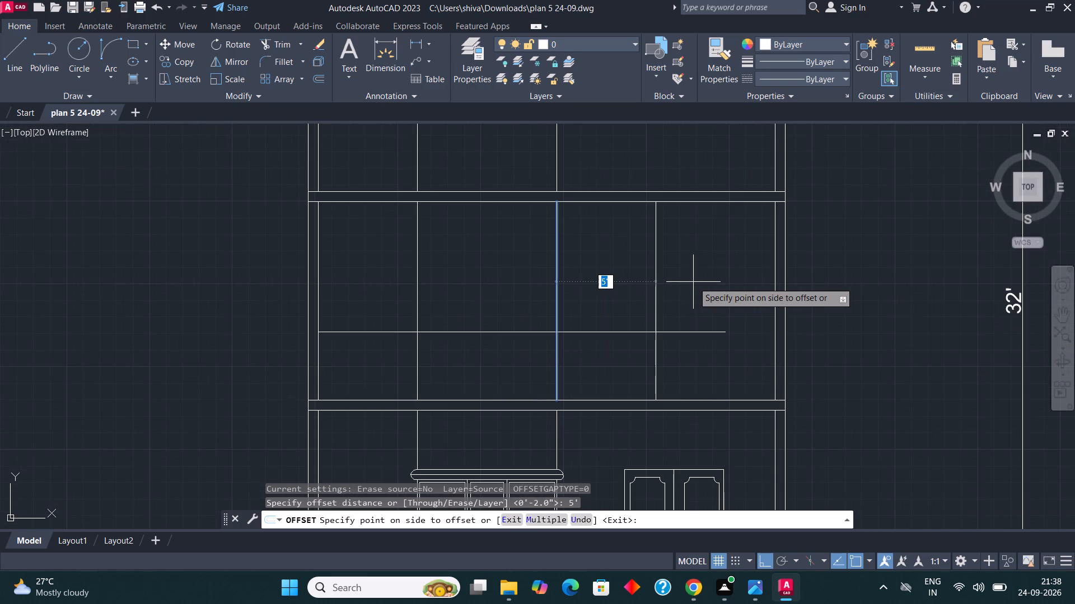
{"action": "key", "text": "BackSpace"}
{"action": "type", "text": "6'"}
{"action": "key", "text": "Return"}
{"action": "key", "text": "Escape"}
{"action": "key", "text": "Escape"}
{"action": "key", "text": "Escape"}
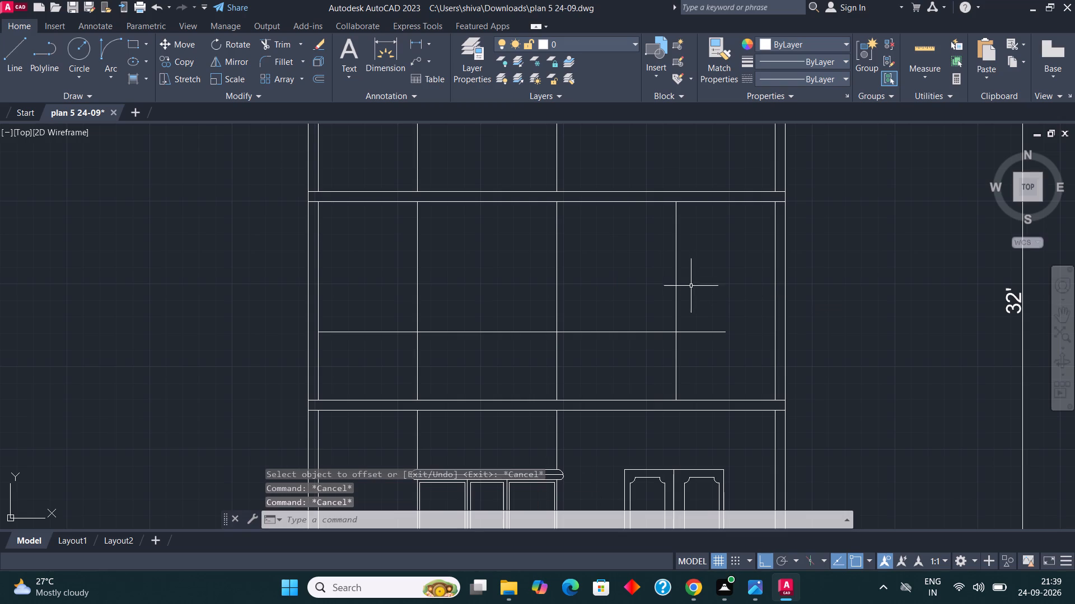
Trim the middle storey's horizontal line between the two bay lines and beyond the offset vertical line.
{"action": "key", "text": "t"}
{"action": "key", "text": "r"}
{"action": "key", "text": "Return"}
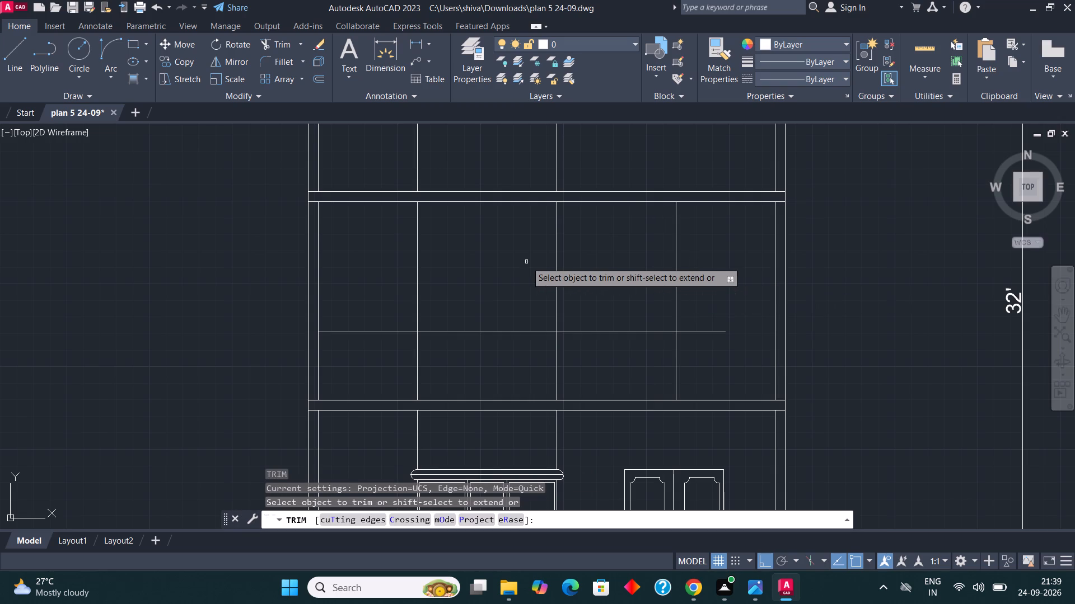
{"action": "left_click", "coordinate": [517, 323]}
{"action": "left_click", "coordinate": [516, 353]}
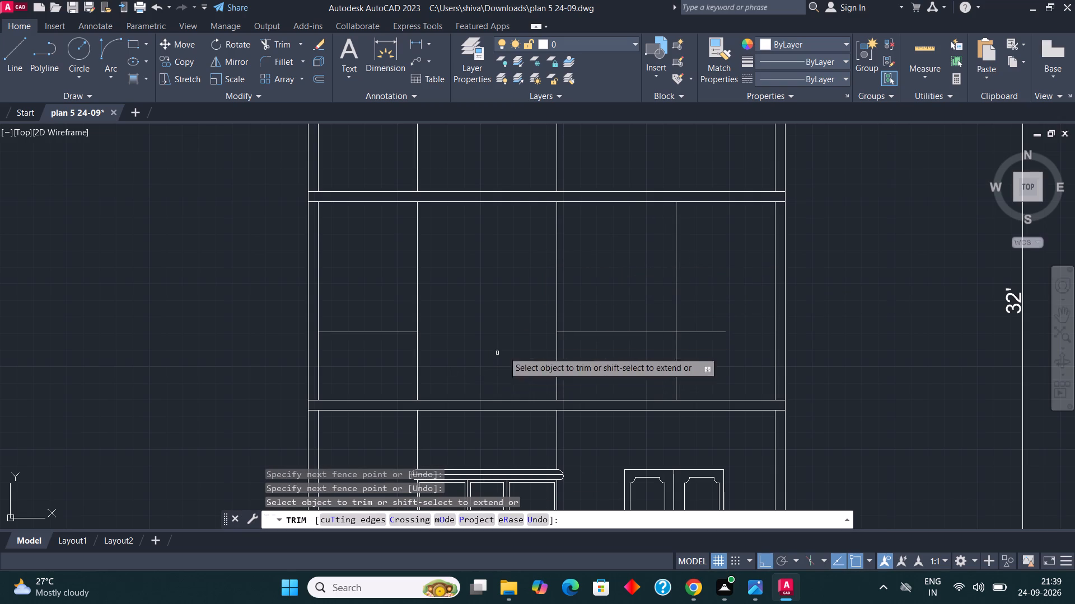
{"action": "left_click", "coordinate": [717, 322]}
{"action": "left_click", "coordinate": [721, 347]}
{"action": "scroll", "coordinate": [668, 370], "scroll_direction": "down", "scroll_amount": 1}
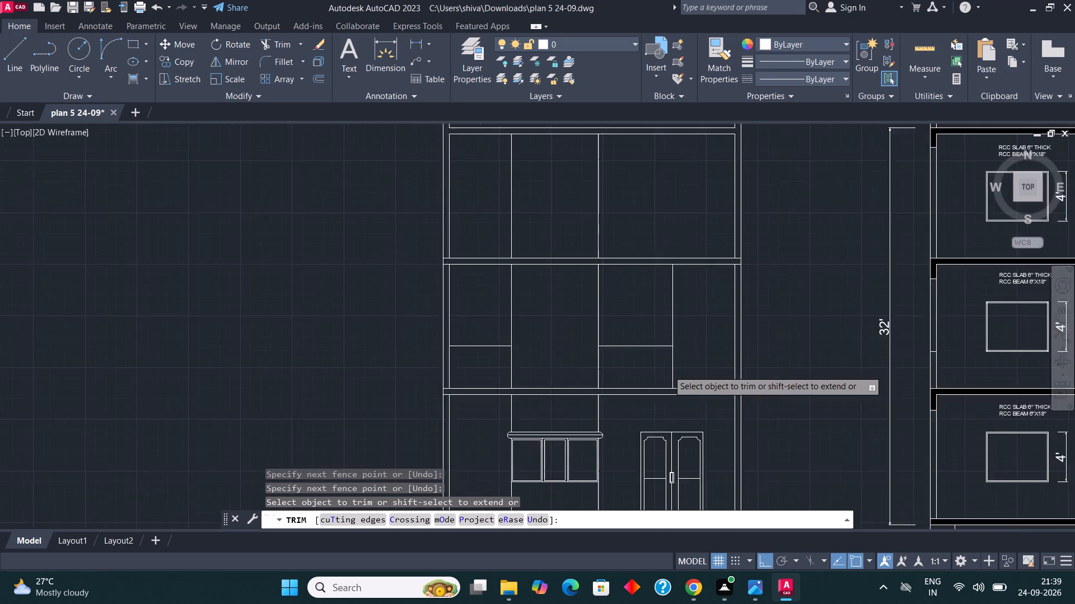
{"action": "scroll", "coordinate": [667, 370], "scroll_direction": "down", "scroll_amount": 1}
{"action": "scroll", "coordinate": [671, 342], "scroll_direction": "up", "scroll_amount": 1}
{"action": "scroll", "coordinate": [647, 356], "scroll_direction": "down", "scroll_amount": 1}
{"action": "scroll", "coordinate": [672, 337], "scroll_direction": "up", "scroll_amount": 1}
{"action": "key", "text": "Escape"}
{"action": "key", "text": "Escape"}
{"action": "key", "text": "Escape"}
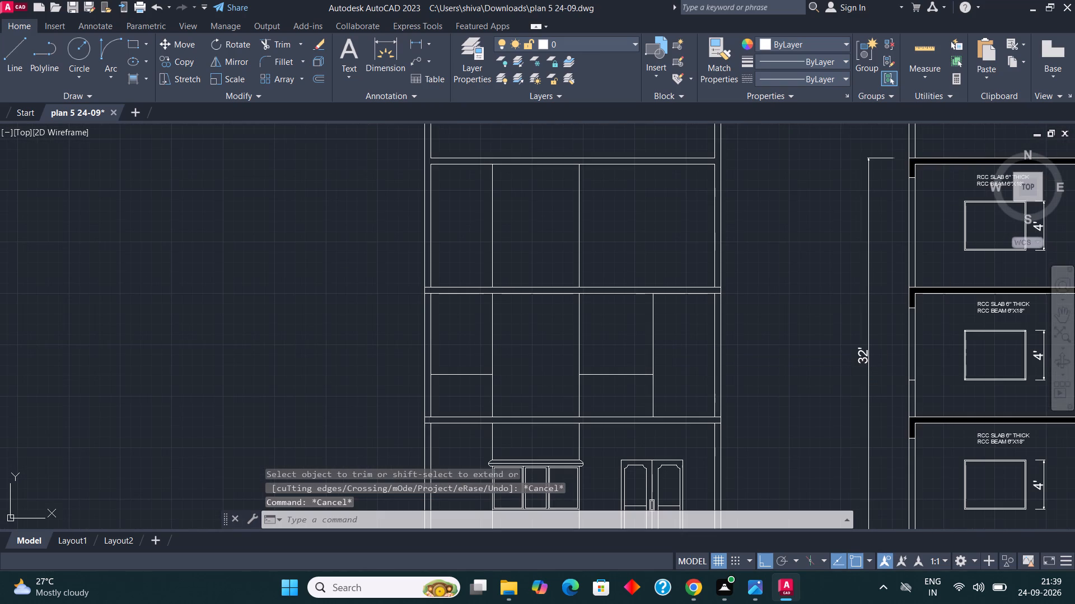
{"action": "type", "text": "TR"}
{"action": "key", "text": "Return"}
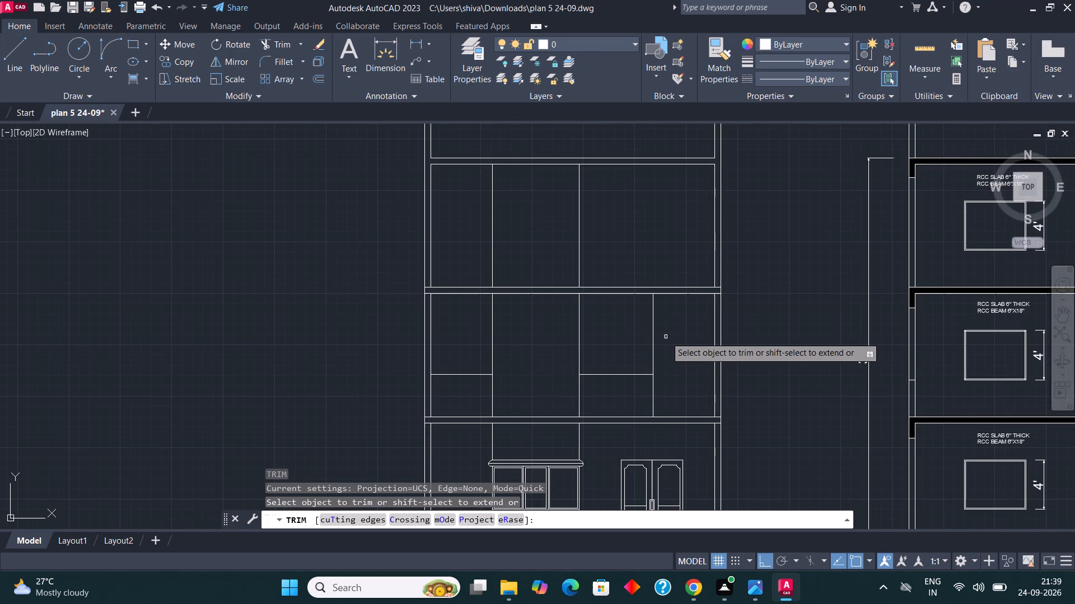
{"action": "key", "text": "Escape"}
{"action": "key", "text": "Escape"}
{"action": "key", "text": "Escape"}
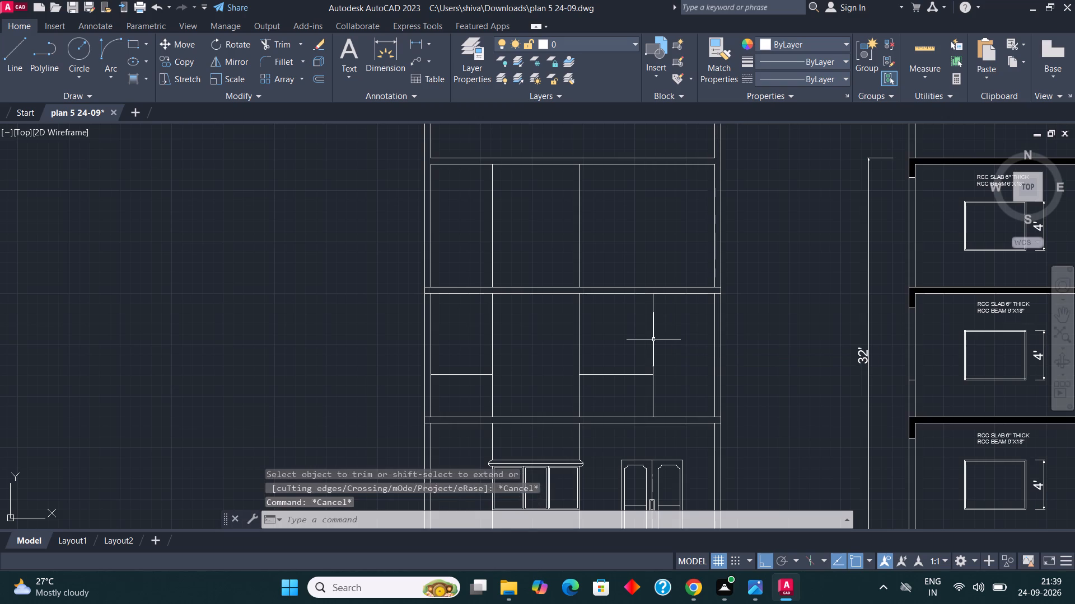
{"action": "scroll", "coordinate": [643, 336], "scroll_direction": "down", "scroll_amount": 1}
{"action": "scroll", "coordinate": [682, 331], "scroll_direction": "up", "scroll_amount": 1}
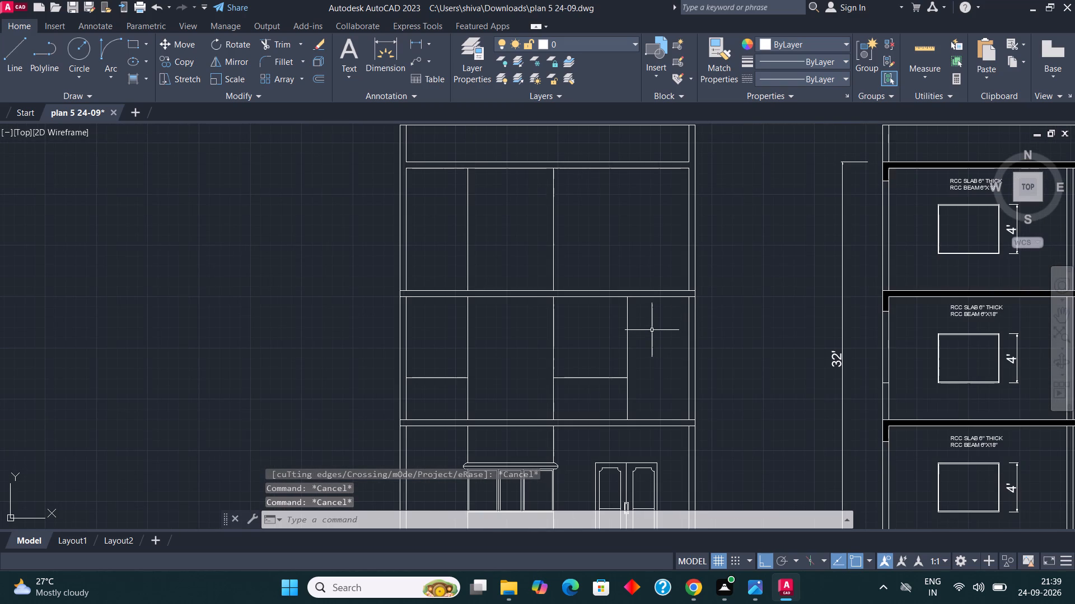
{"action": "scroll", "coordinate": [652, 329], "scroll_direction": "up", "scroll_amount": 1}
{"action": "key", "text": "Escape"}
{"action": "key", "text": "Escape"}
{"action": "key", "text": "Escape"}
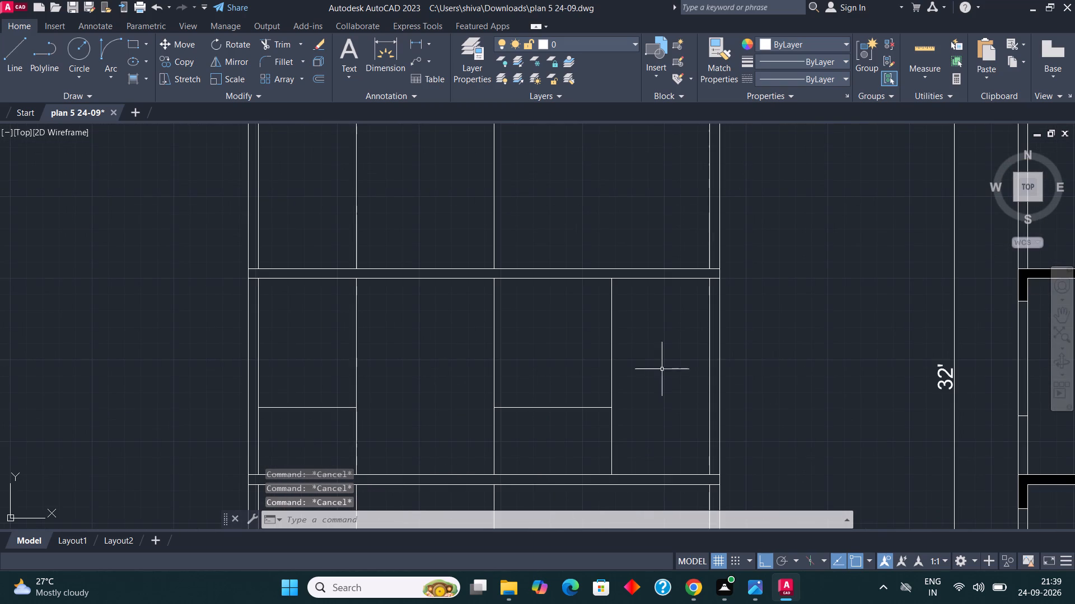
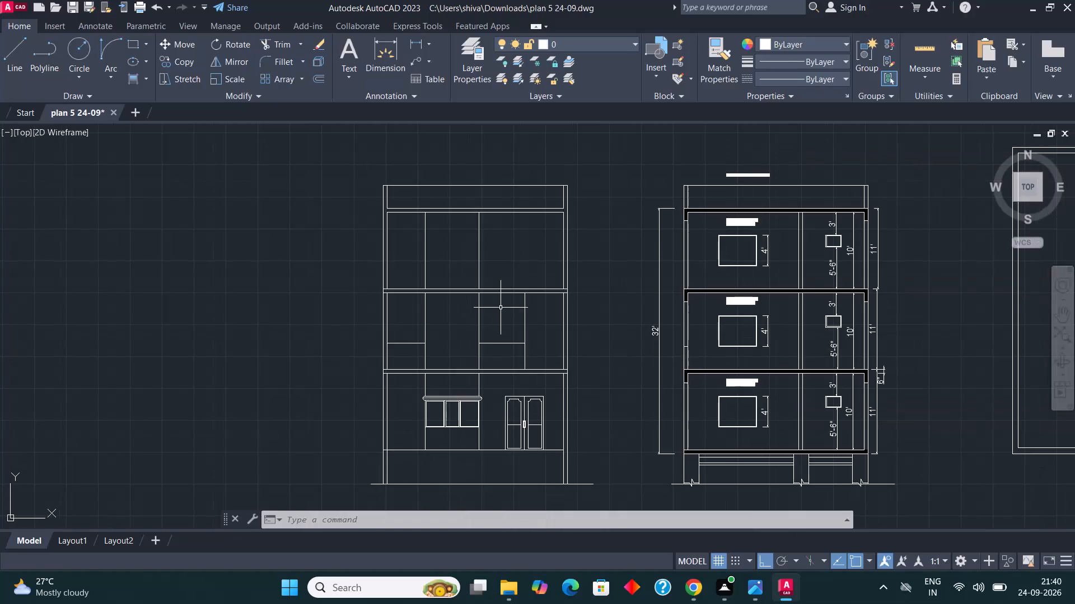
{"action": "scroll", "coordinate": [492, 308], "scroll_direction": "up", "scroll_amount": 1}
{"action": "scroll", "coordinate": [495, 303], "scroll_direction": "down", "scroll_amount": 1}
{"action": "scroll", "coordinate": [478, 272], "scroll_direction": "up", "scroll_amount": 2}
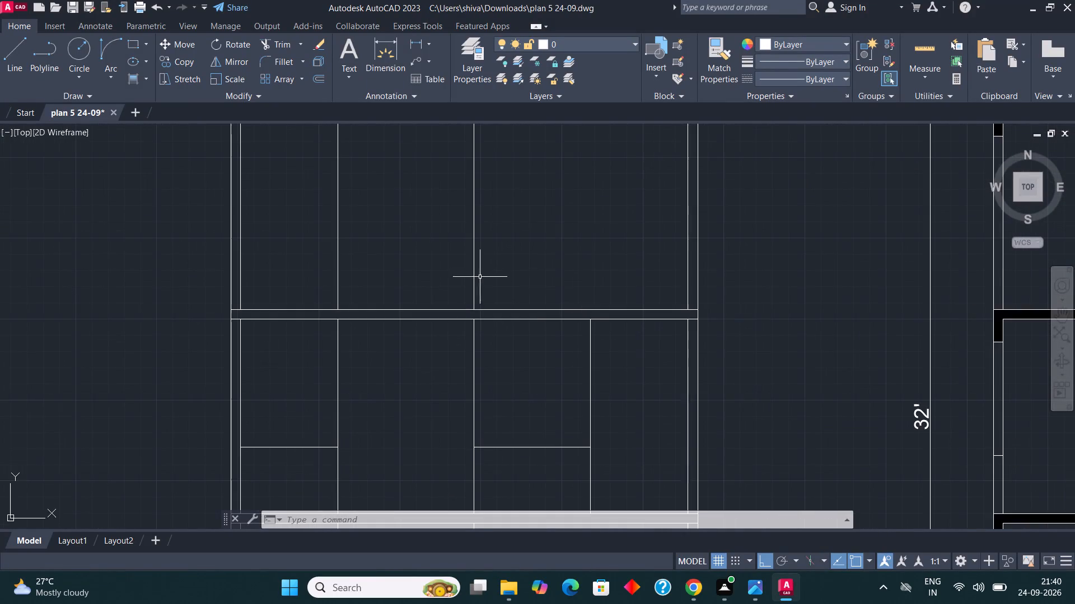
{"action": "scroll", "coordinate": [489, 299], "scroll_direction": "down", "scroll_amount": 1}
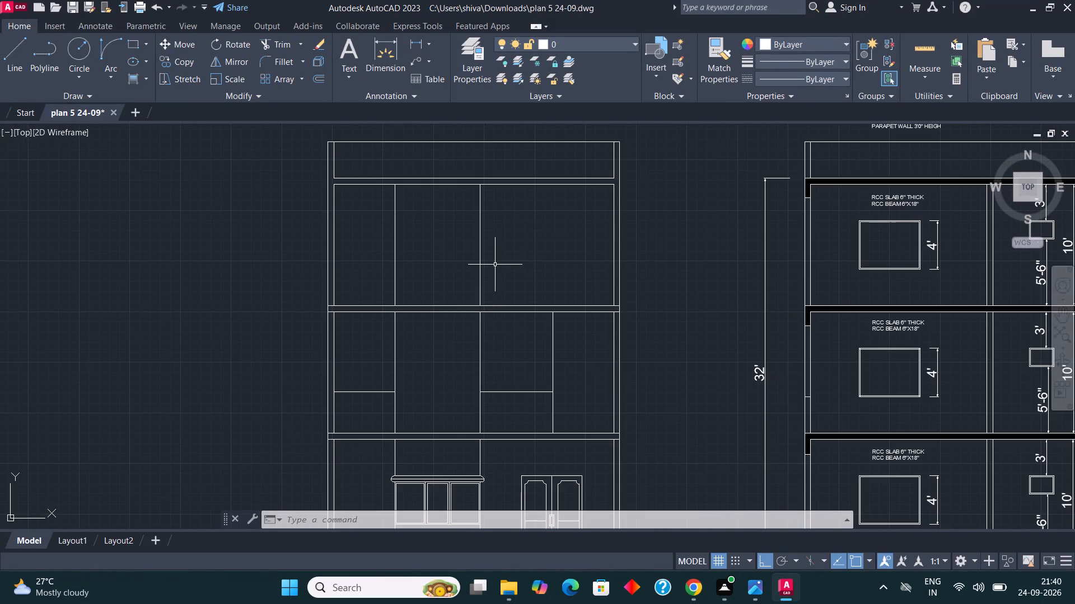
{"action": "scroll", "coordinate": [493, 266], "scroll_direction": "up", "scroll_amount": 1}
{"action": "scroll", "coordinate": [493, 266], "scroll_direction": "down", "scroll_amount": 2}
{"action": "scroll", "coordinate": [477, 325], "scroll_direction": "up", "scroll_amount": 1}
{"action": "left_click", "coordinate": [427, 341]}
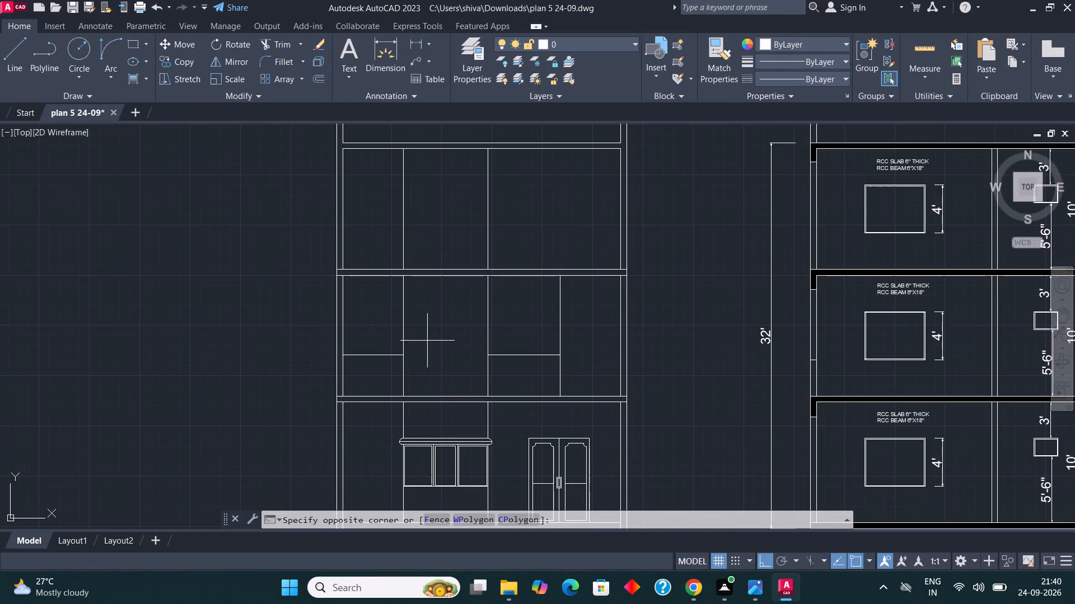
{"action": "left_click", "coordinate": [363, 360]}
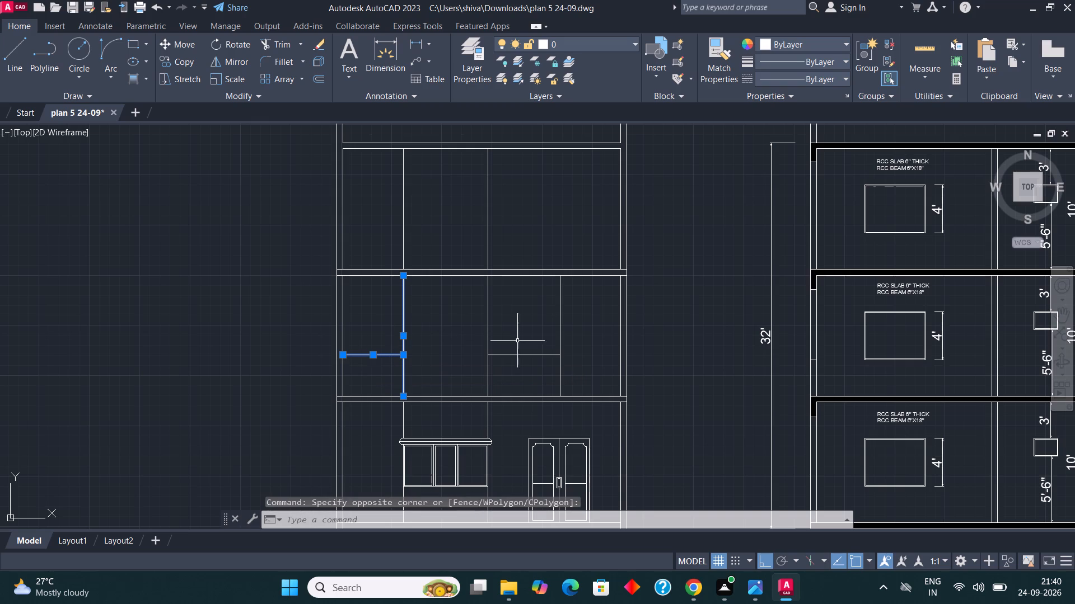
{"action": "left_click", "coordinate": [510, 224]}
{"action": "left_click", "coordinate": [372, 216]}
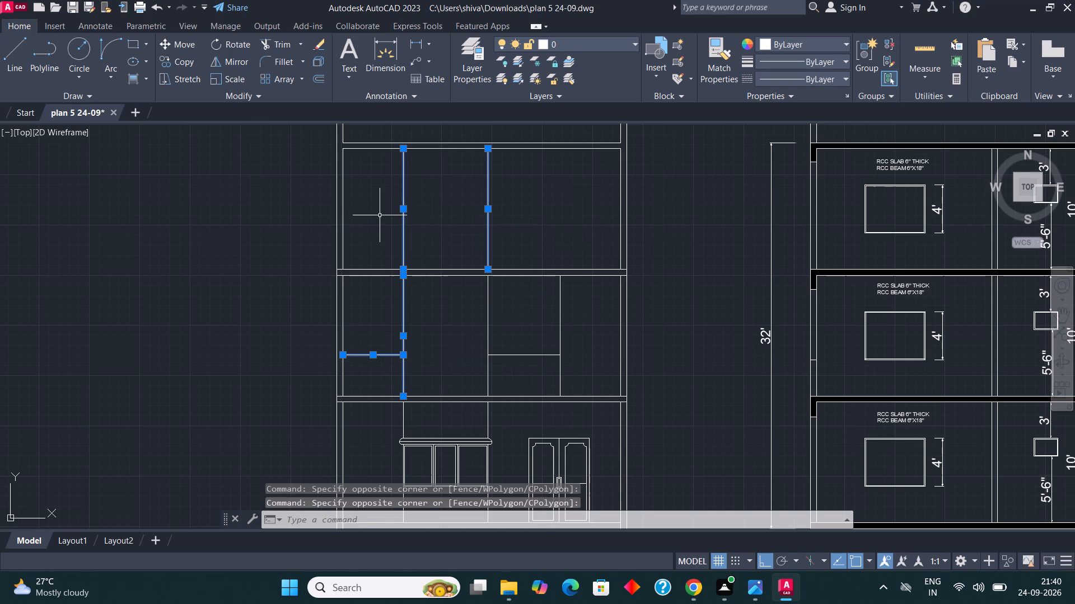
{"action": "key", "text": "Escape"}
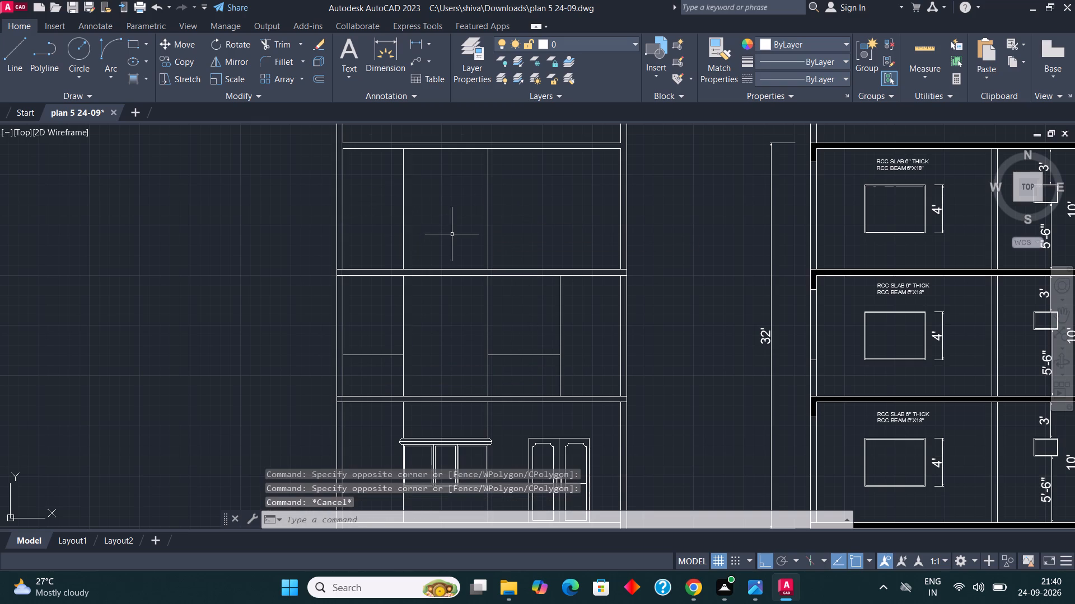
Delete the two vertical bay lines from the top storey of the new section.
{"action": "left_click_drag", "start_coordinate": [499, 231], "coordinate": [479, 231]}
{"action": "left_click", "coordinate": [381, 225]}
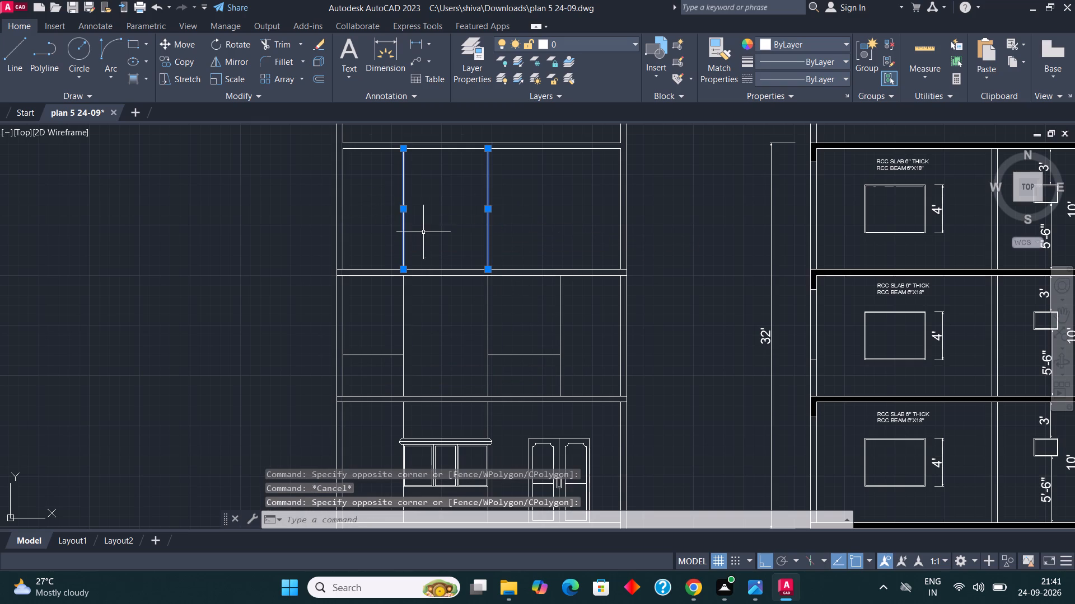
{"action": "key", "text": "Delete"}
{"action": "key", "text": "BackSpace"}
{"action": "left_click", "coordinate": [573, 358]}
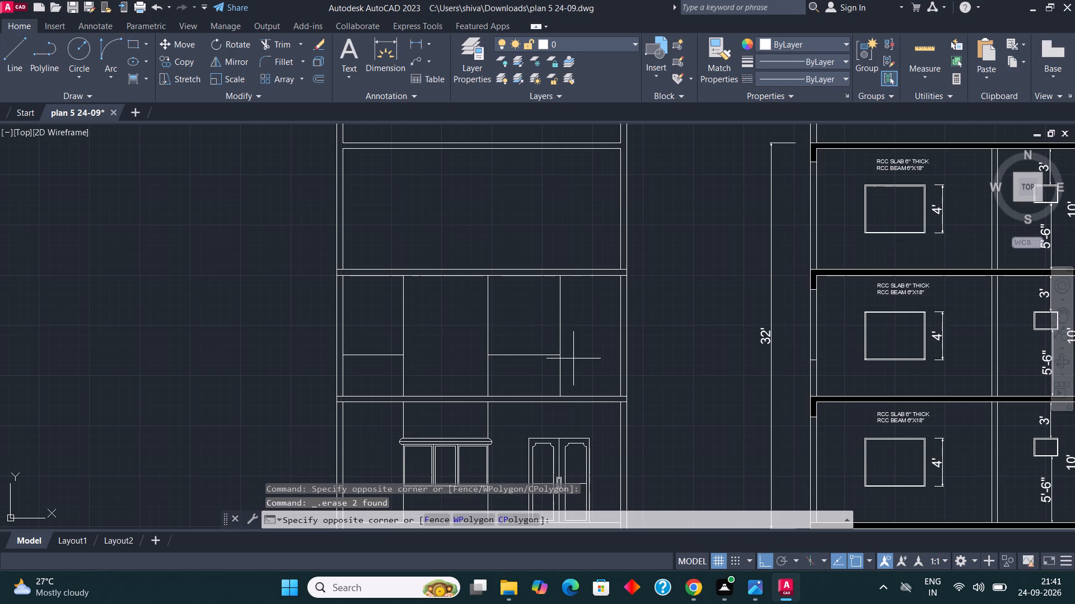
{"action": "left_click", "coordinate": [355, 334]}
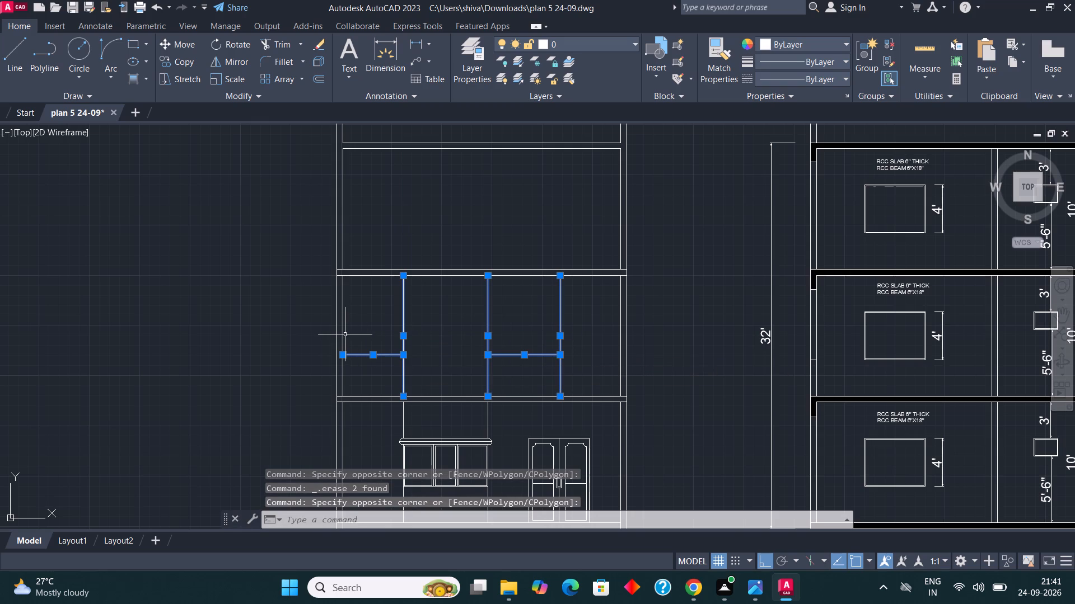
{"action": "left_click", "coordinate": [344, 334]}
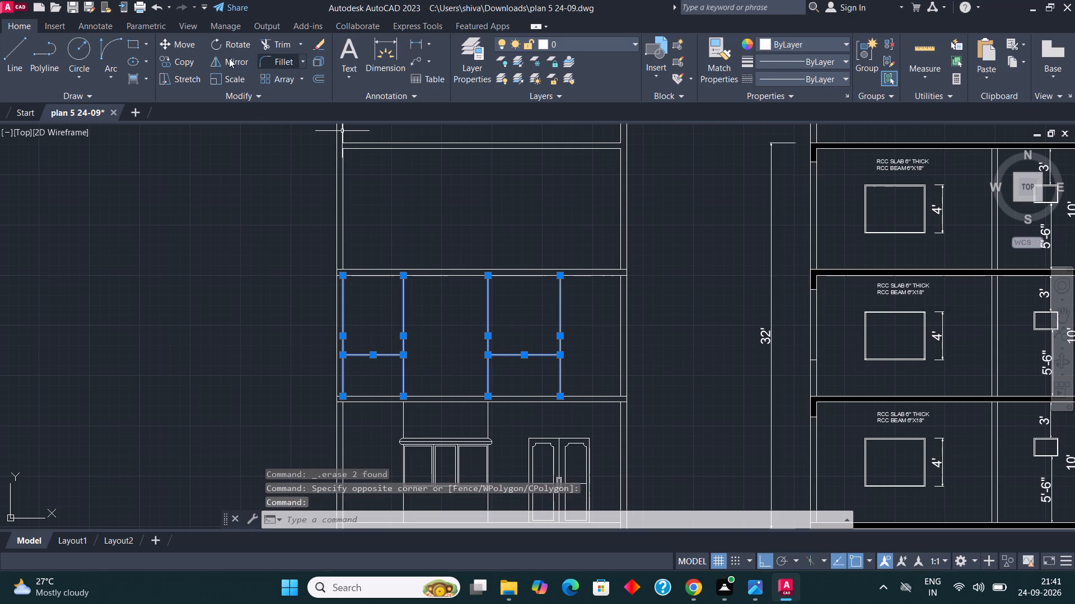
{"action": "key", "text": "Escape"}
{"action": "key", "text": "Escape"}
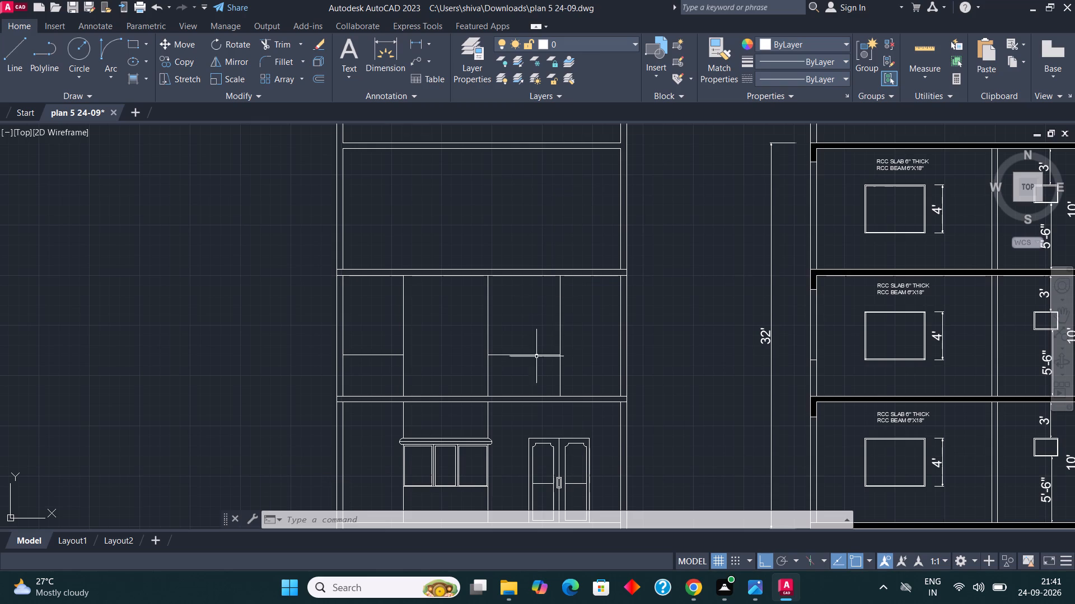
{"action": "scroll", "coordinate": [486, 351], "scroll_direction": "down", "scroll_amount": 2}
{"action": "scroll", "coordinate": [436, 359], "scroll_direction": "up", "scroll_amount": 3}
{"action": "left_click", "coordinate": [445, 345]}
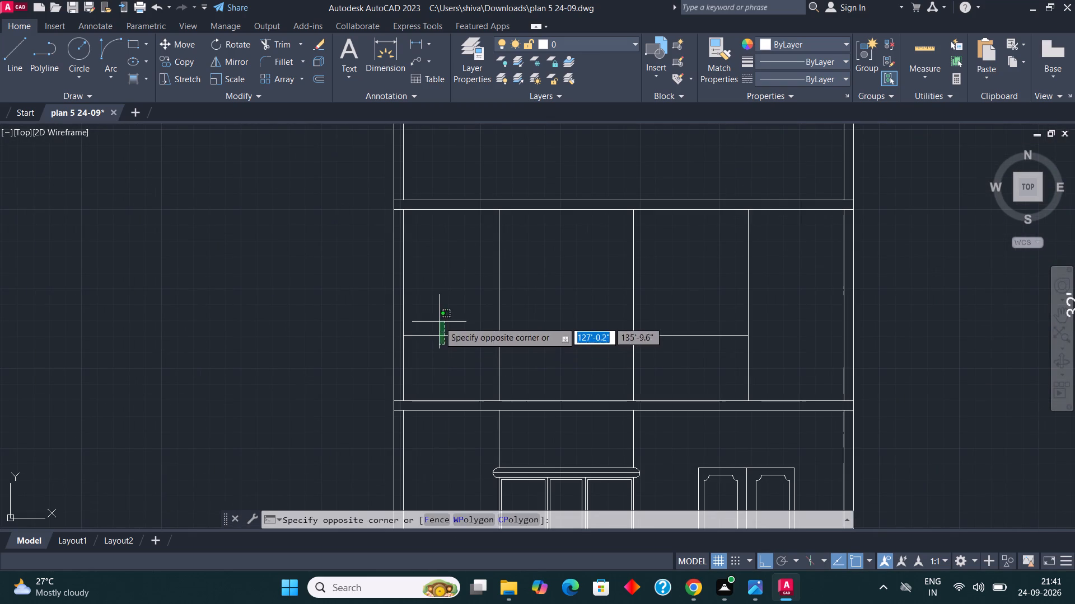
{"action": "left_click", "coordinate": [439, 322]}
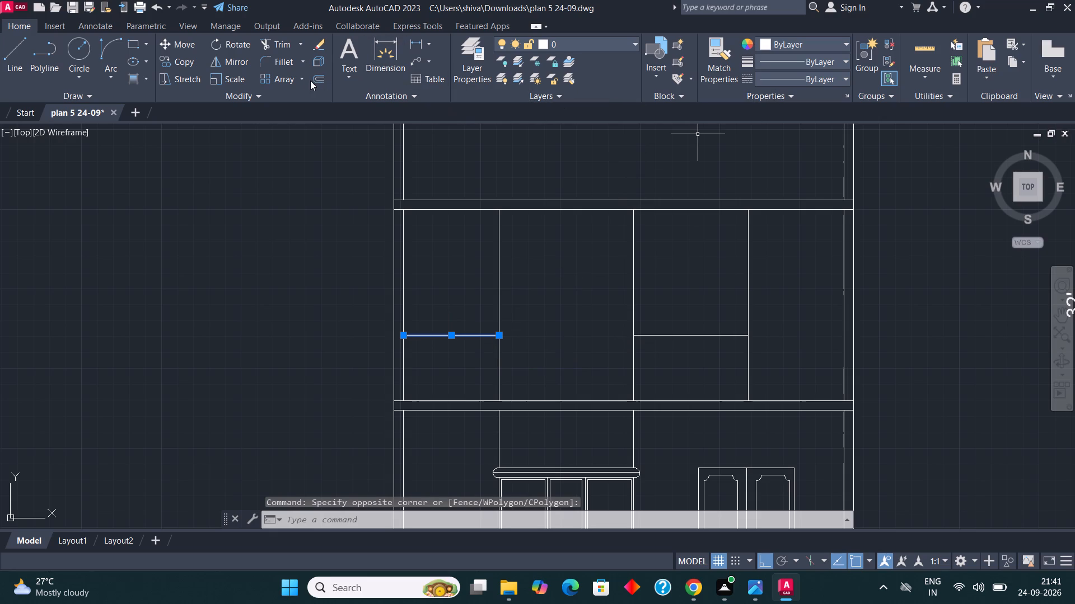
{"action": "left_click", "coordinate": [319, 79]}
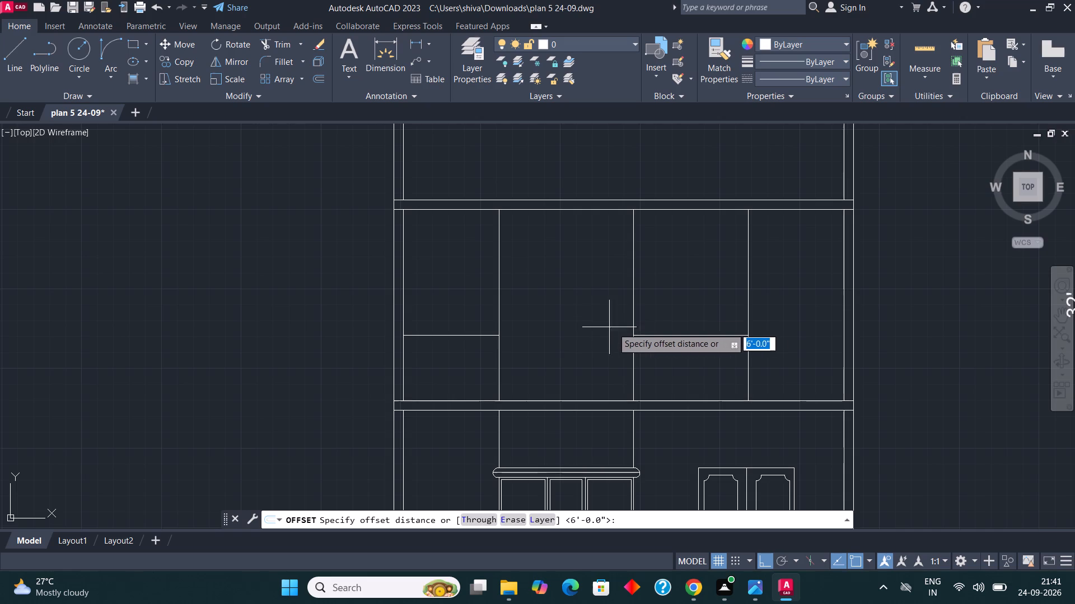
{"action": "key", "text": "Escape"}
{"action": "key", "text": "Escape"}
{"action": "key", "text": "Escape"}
Offset both short horizontal lines in the middle storey 2" upwards, one on each side of the bay.
{"action": "scroll", "coordinate": [691, 347], "scroll_direction": "down", "scroll_amount": 1}
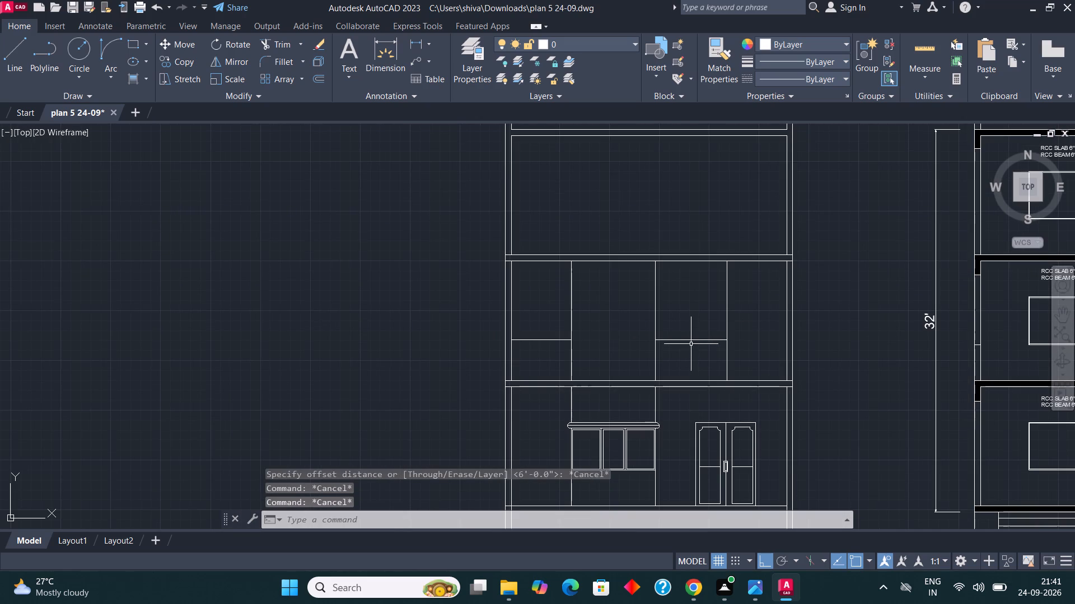
{"action": "scroll", "coordinate": [692, 341], "scroll_direction": "up", "scroll_amount": 1}
{"action": "left_click", "coordinate": [692, 350]}
{"action": "left_click", "coordinate": [686, 334]}
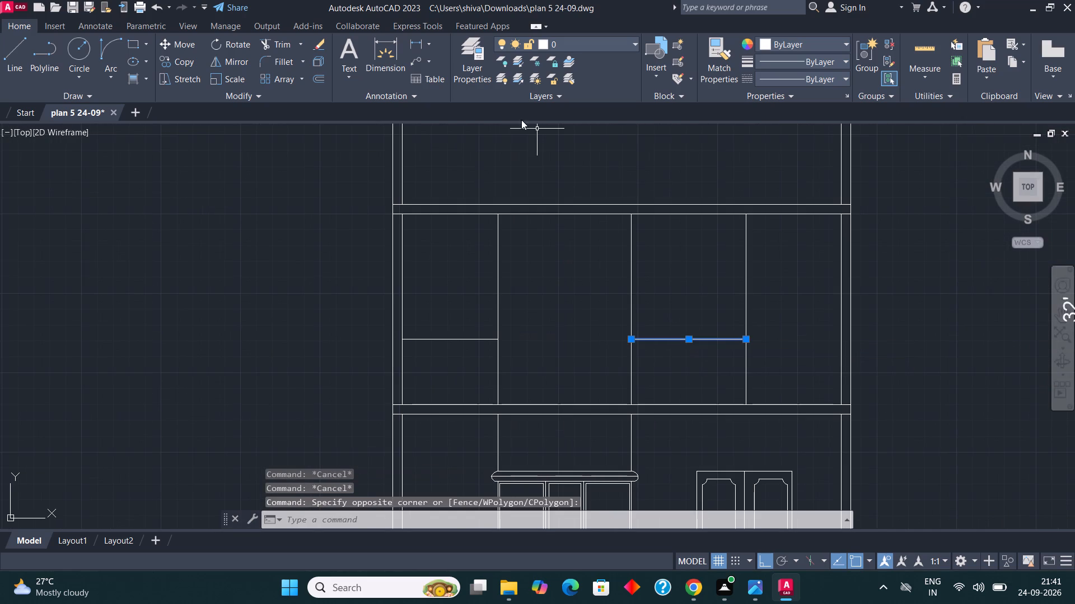
{"action": "left_click", "coordinate": [317, 84]}
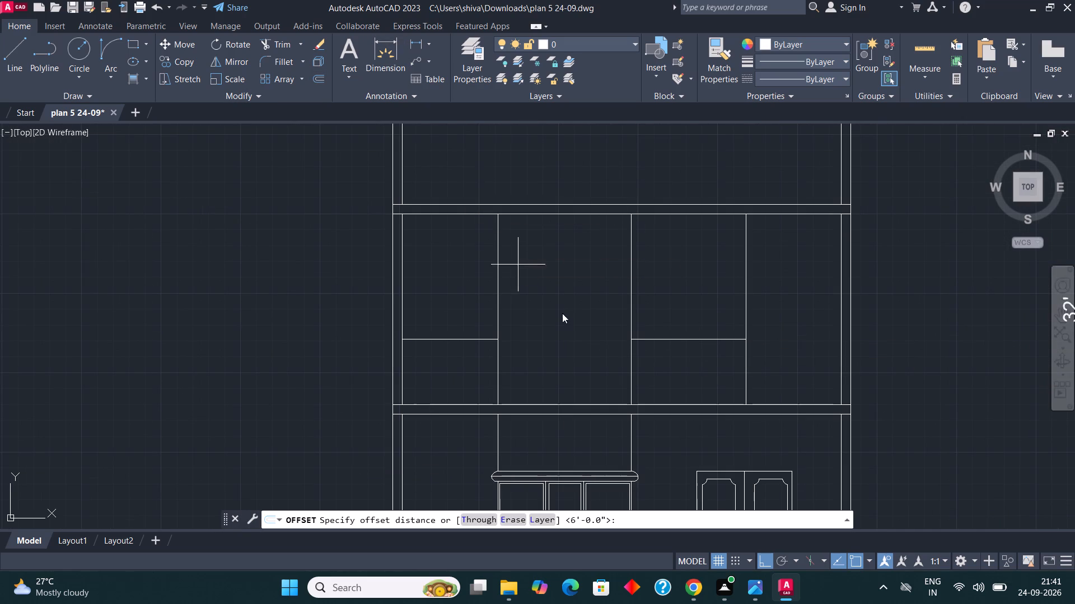
{"action": "type", "text": "2\""}
{"action": "key", "text": "Return"}
{"action": "left_click", "coordinate": [620, 303]}
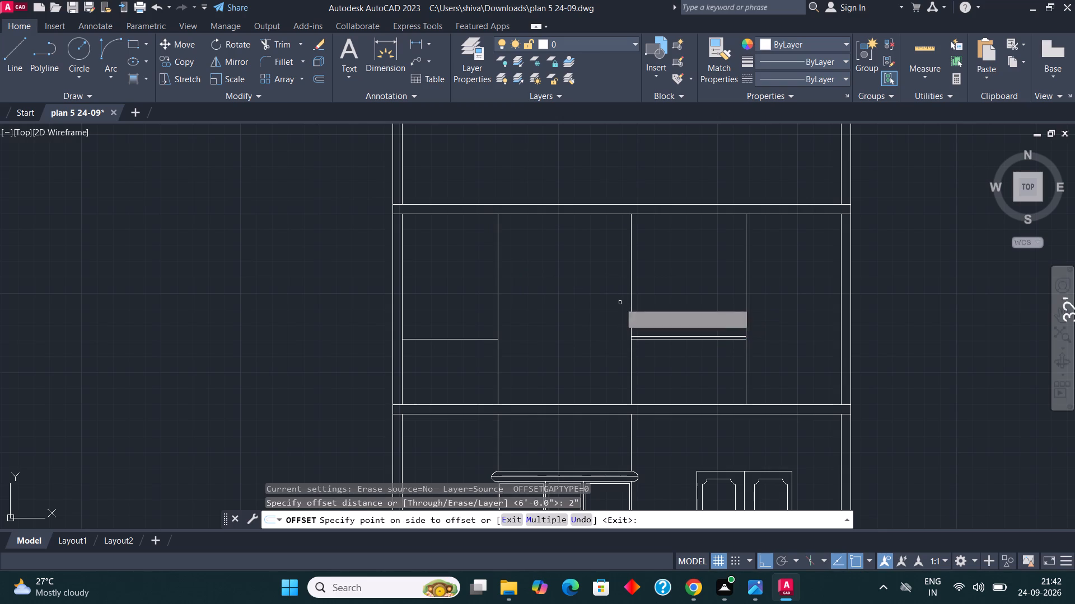
{"action": "left_click", "coordinate": [460, 337]}
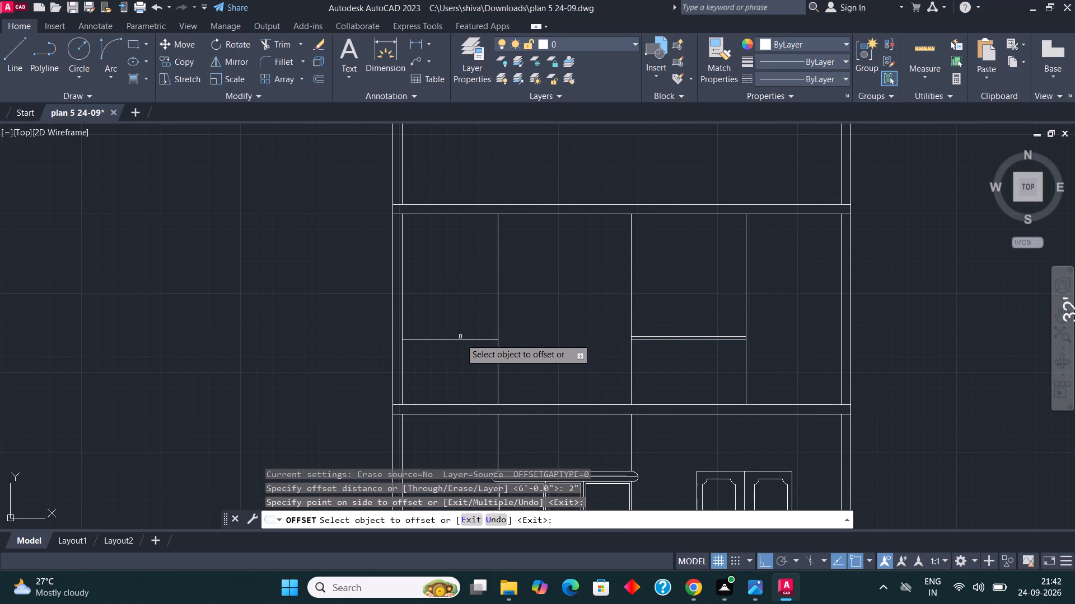
{"action": "left_click", "coordinate": [463, 339]}
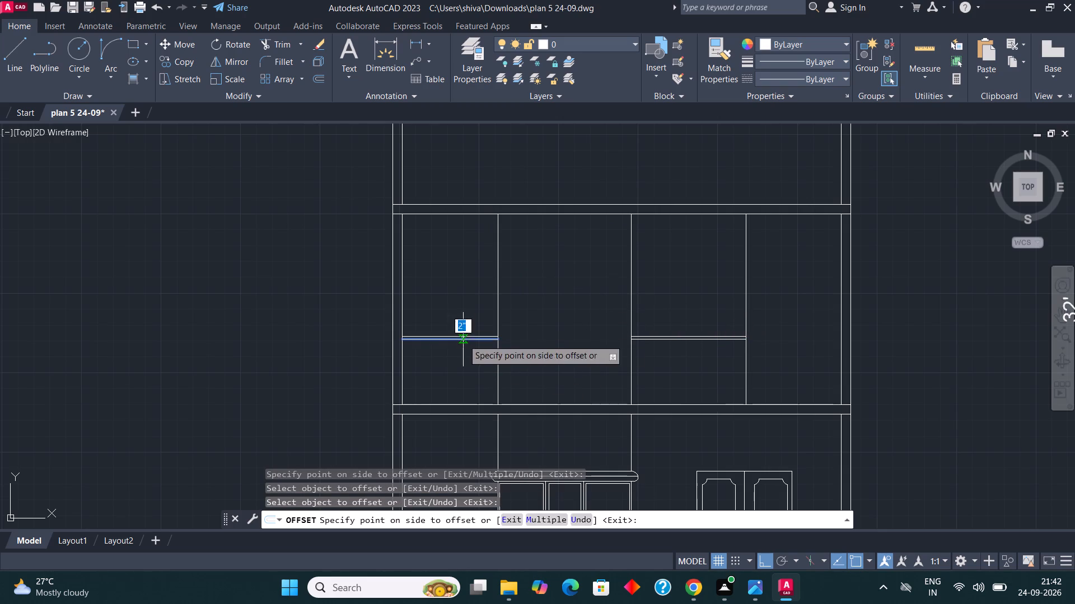
{"action": "left_click", "coordinate": [464, 315]}
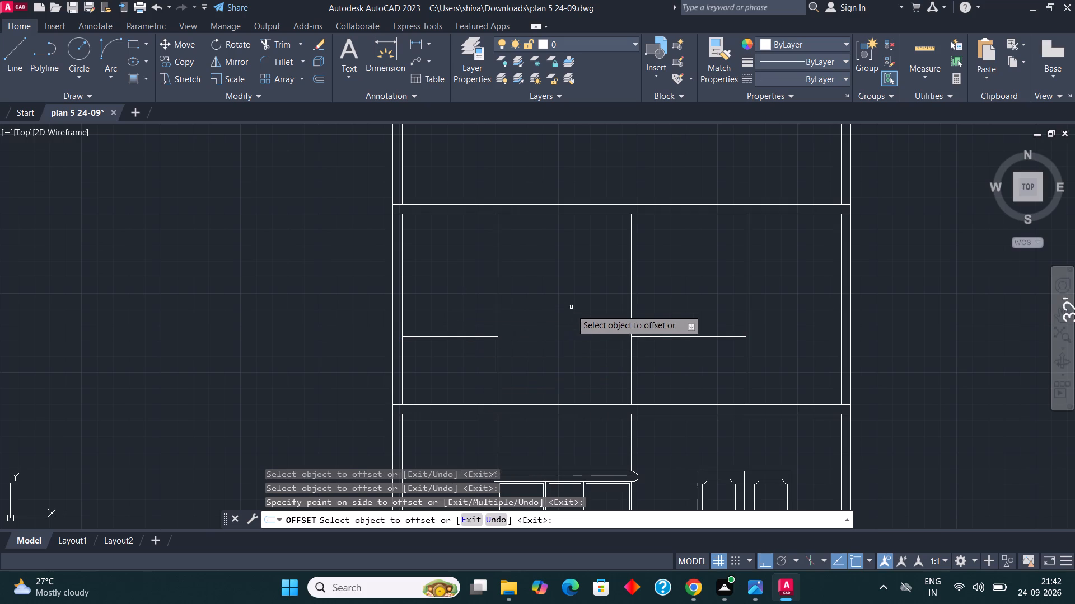
{"action": "scroll", "coordinate": [433, 325], "scroll_direction": "up", "scroll_amount": 1}
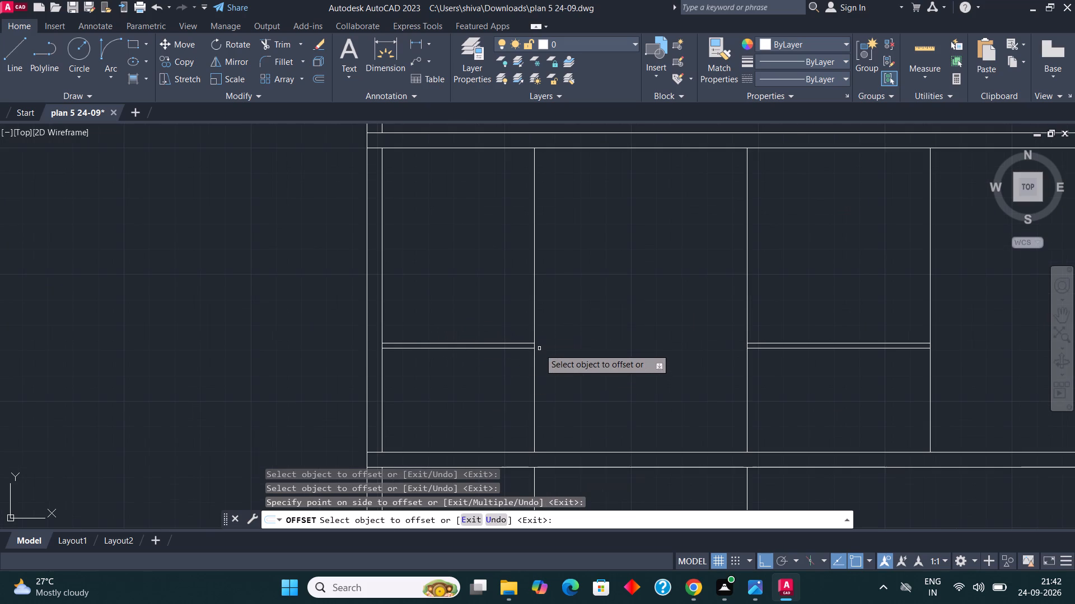
{"action": "key", "text": "Escape"}
{"action": "key", "text": "Escape"}
{"action": "key", "text": "Escape"}
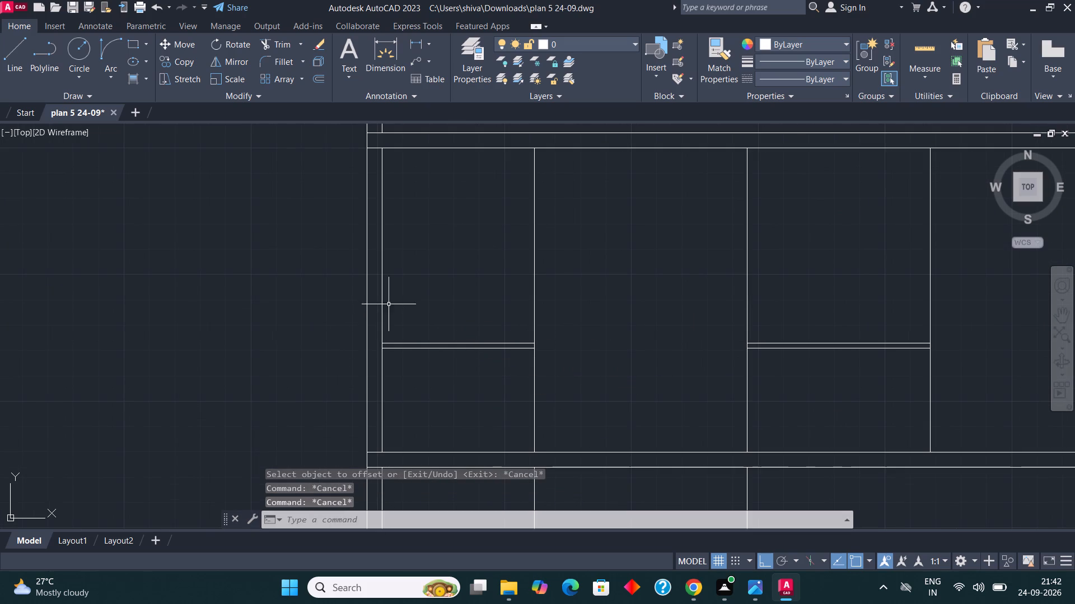
{"action": "key", "text": "Escape"}
{"action": "key", "text": "Escape"}
{"action": "key", "text": "Escape"}
Draw a line about 3'-8" up from the left ledge's upper line near the wall, continuing horizontally past the bay's left line.
{"action": "key", "text": "l"}
{"action": "key", "text": "Return"}
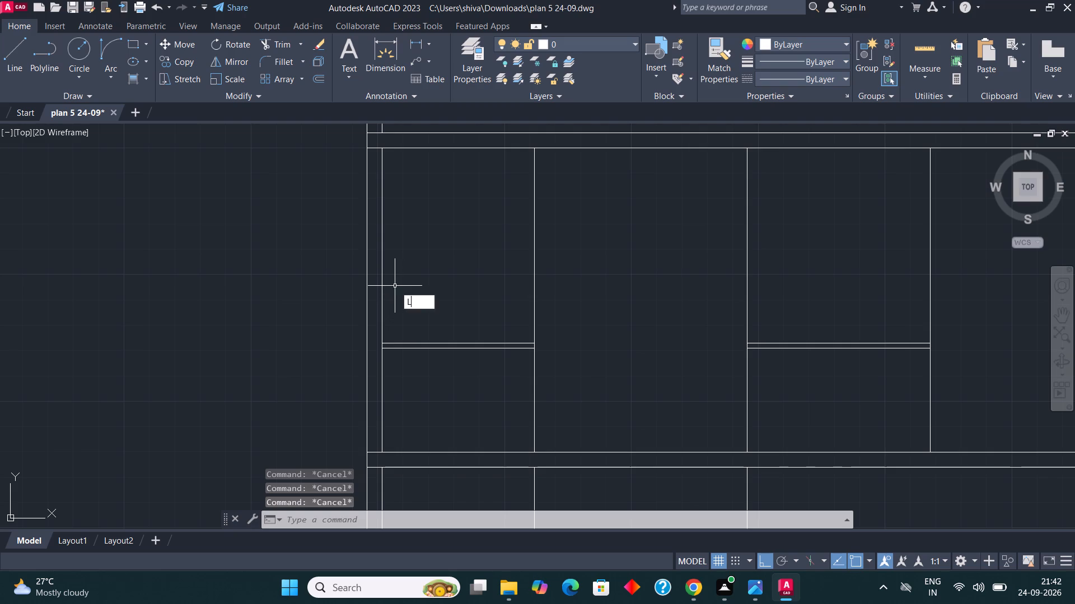
{"action": "scroll", "coordinate": [396, 342], "scroll_direction": "up", "scroll_amount": 2}
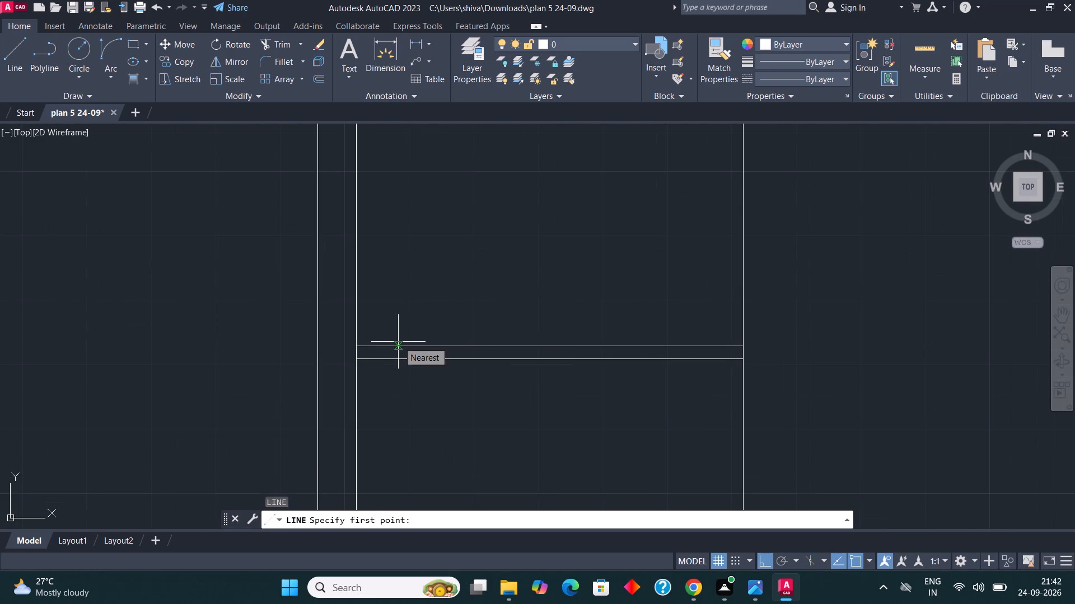
{"action": "left_click", "coordinate": [398, 342]}
{"action": "scroll", "coordinate": [418, 154], "scroll_direction": "down", "scroll_amount": 4}
{"action": "scroll", "coordinate": [424, 144], "scroll_direction": "up", "scroll_amount": 2}
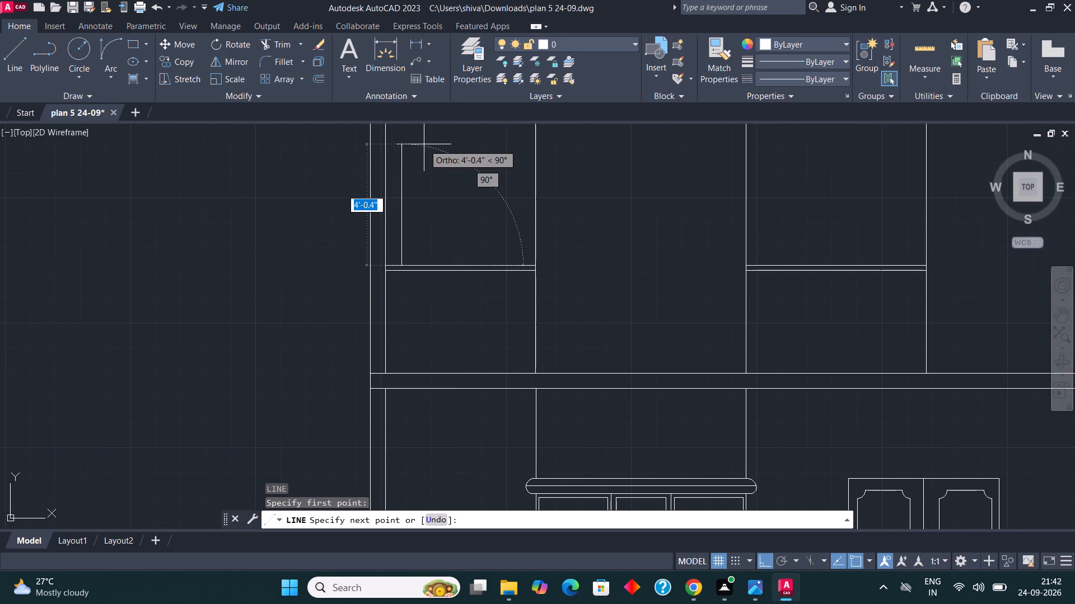
{"action": "scroll", "coordinate": [421, 149], "scroll_direction": "down", "scroll_amount": 2}
{"action": "scroll", "coordinate": [435, 232], "scroll_direction": "down", "scroll_amount": 2}
{"action": "scroll", "coordinate": [434, 225], "scroll_direction": "up", "scroll_amount": 2}
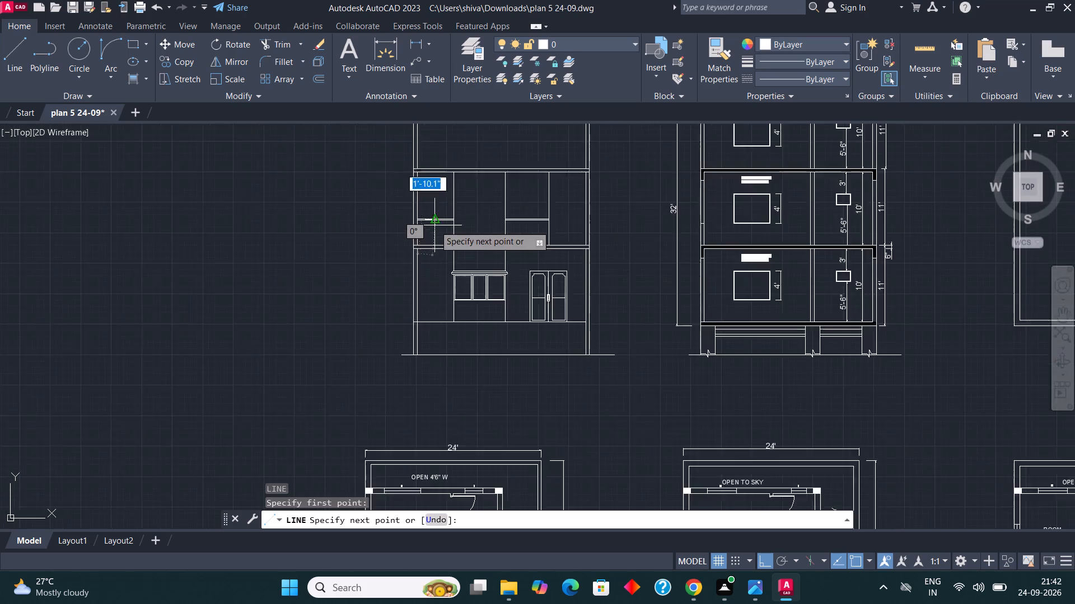
{"action": "scroll", "coordinate": [434, 225], "scroll_direction": "up", "scroll_amount": 1}
{"action": "scroll", "coordinate": [432, 289], "scroll_direction": "down", "scroll_amount": 1}
{"action": "scroll", "coordinate": [420, 196], "scroll_direction": "up", "scroll_amount": 1}
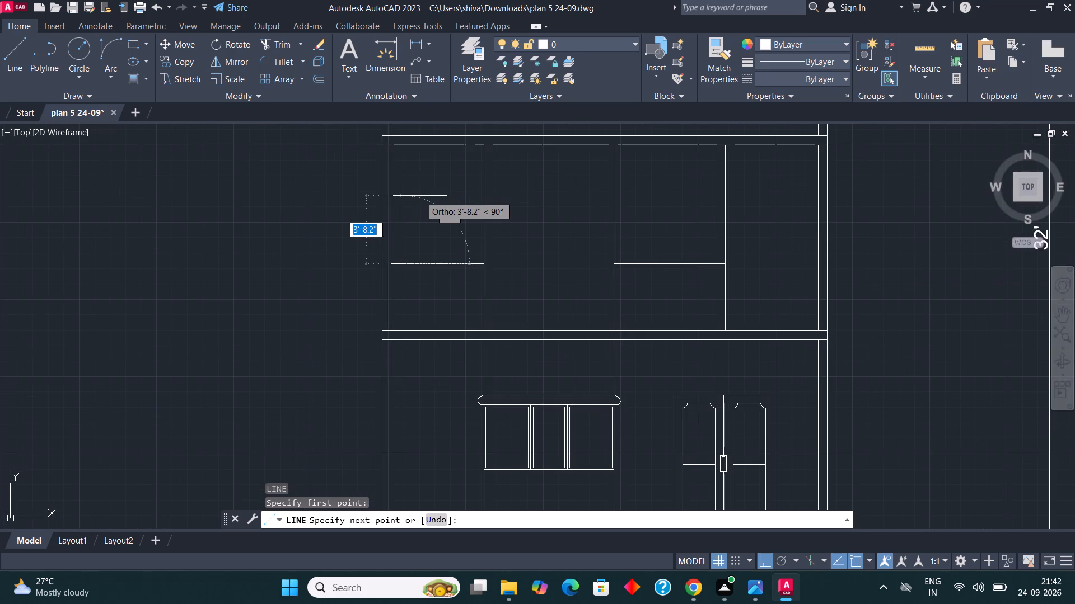
{"action": "left_click", "coordinate": [420, 196]}
{"action": "scroll", "coordinate": [463, 205], "scroll_direction": "up", "scroll_amount": 3}
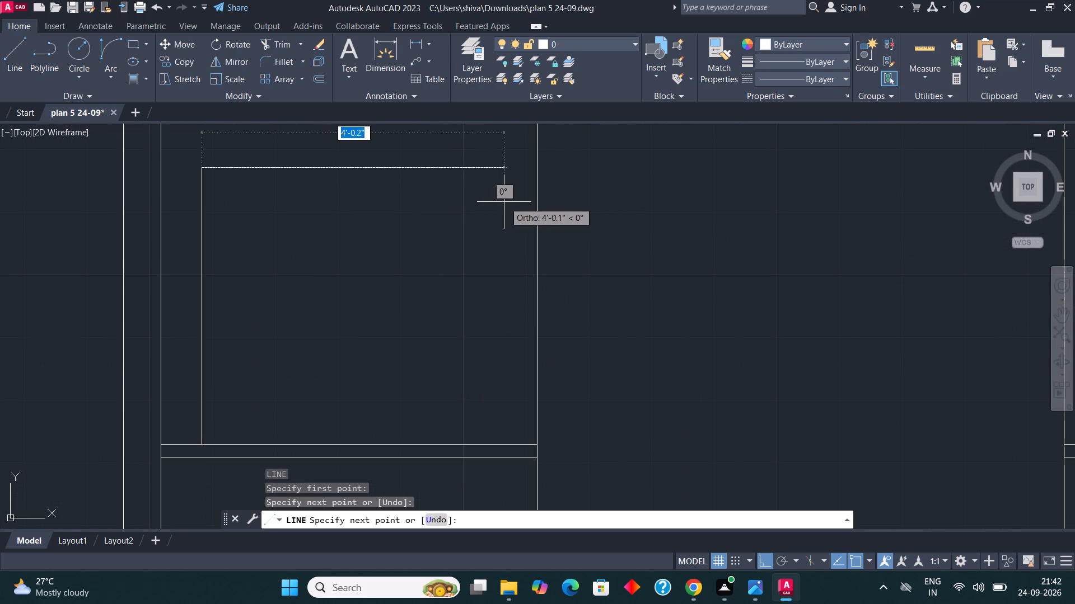
{"action": "left_click", "coordinate": [574, 199]}
{"action": "key", "text": "Escape"}
Trim the new horizontal line's overhang beyond the bay's left vertical line.
{"action": "key", "text": "t"}
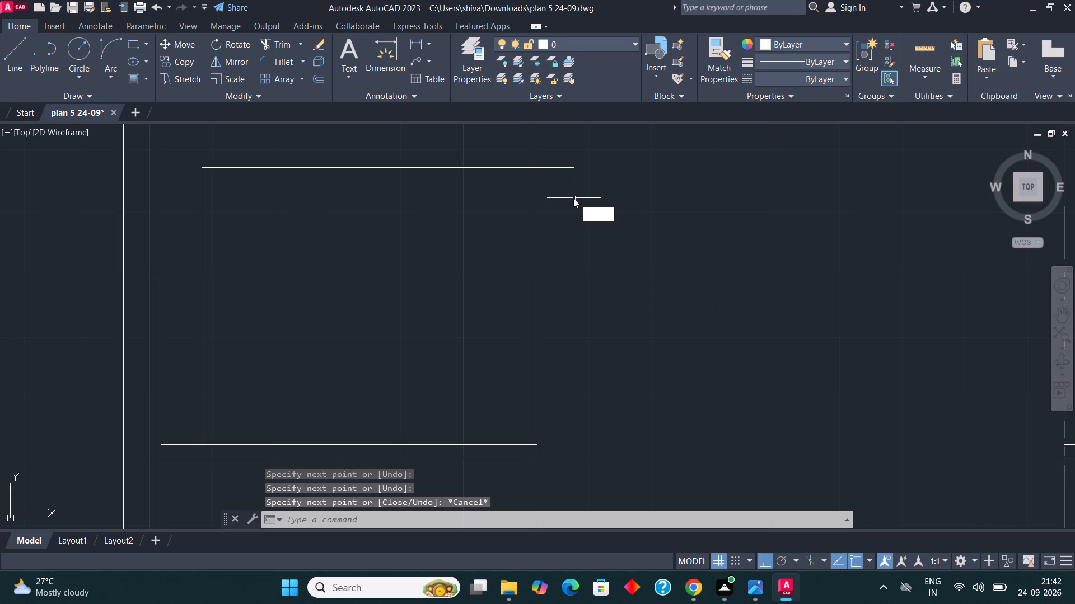
{"action": "key", "text": "r"}
{"action": "key", "text": "Return"}
{"action": "left_click", "coordinate": [557, 165]}
{"action": "left_click", "coordinate": [557, 189]}
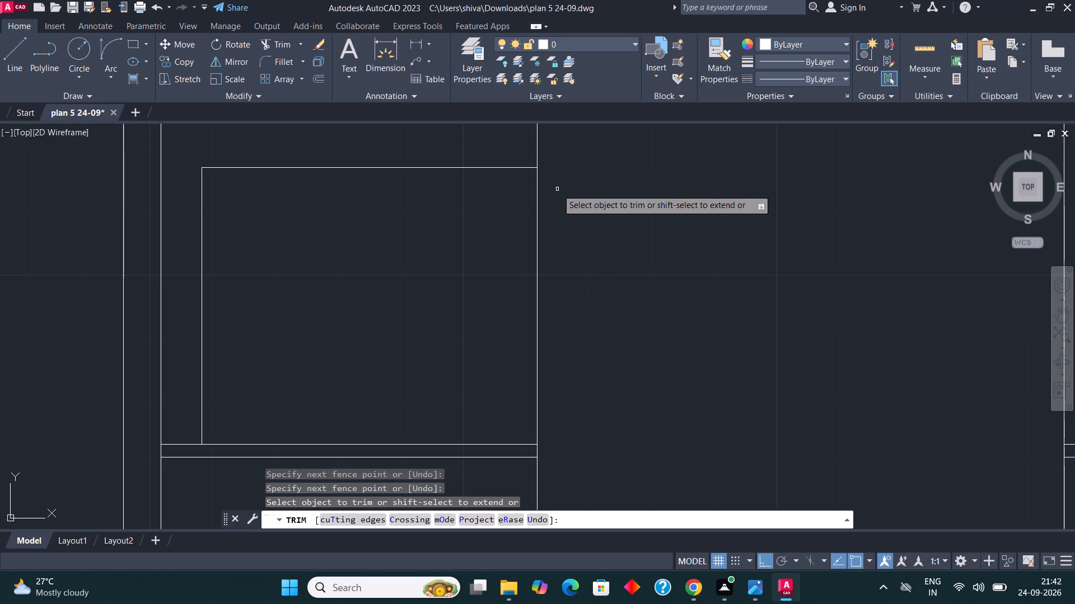
{"action": "scroll", "coordinate": [573, 170], "scroll_direction": "down", "scroll_amount": 1}
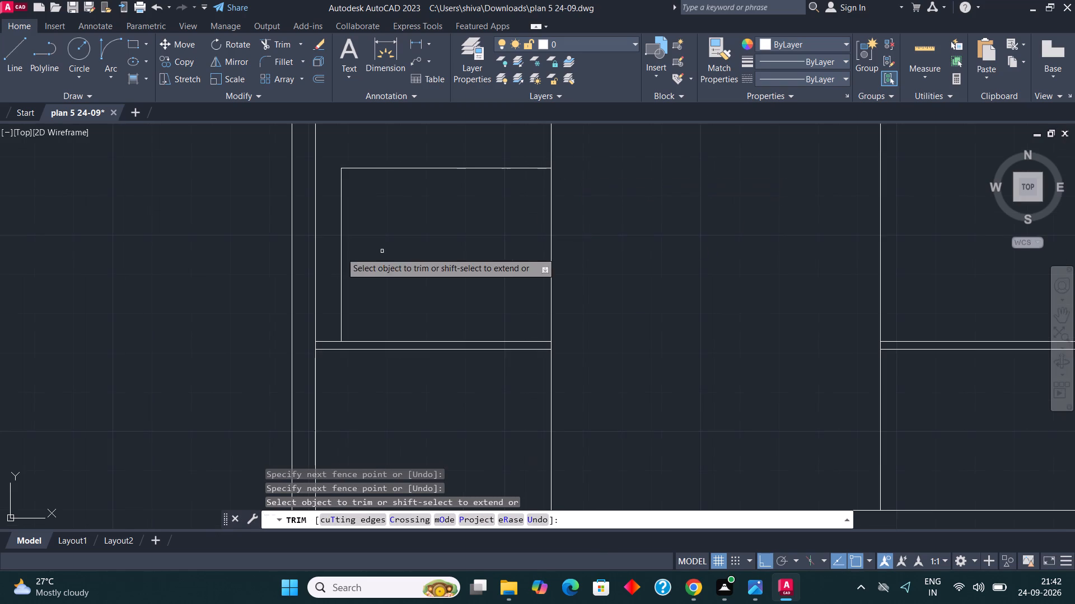
{"action": "scroll", "coordinate": [367, 243], "scroll_direction": "up", "scroll_amount": 1}
{"action": "key", "text": "Escape"}
{"action": "key", "text": "Escape"}
Offset the left opening's vertical side line and top line 1" inward to form a frame.
{"action": "left_click", "coordinate": [363, 244]}
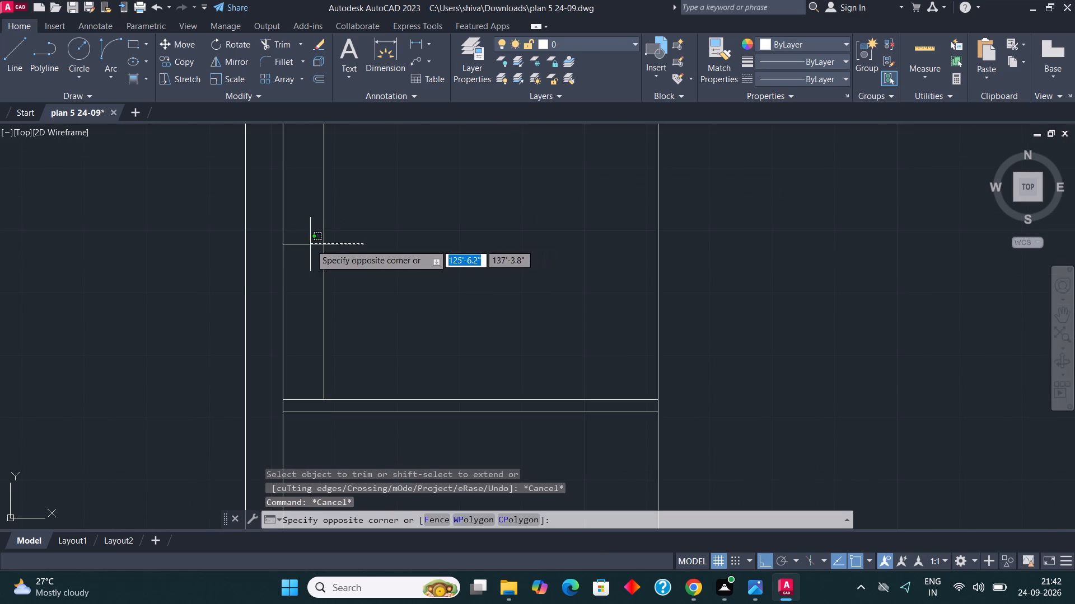
{"action": "left_click", "coordinate": [310, 244]}
{"action": "left_click", "coordinate": [316, 80]}
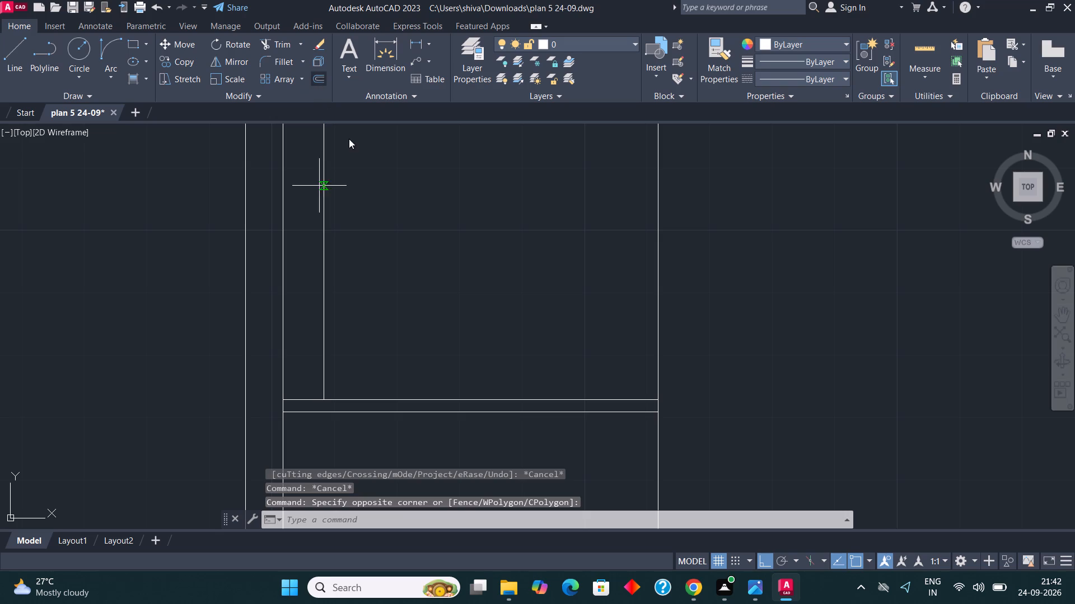
{"action": "key", "text": "1"}
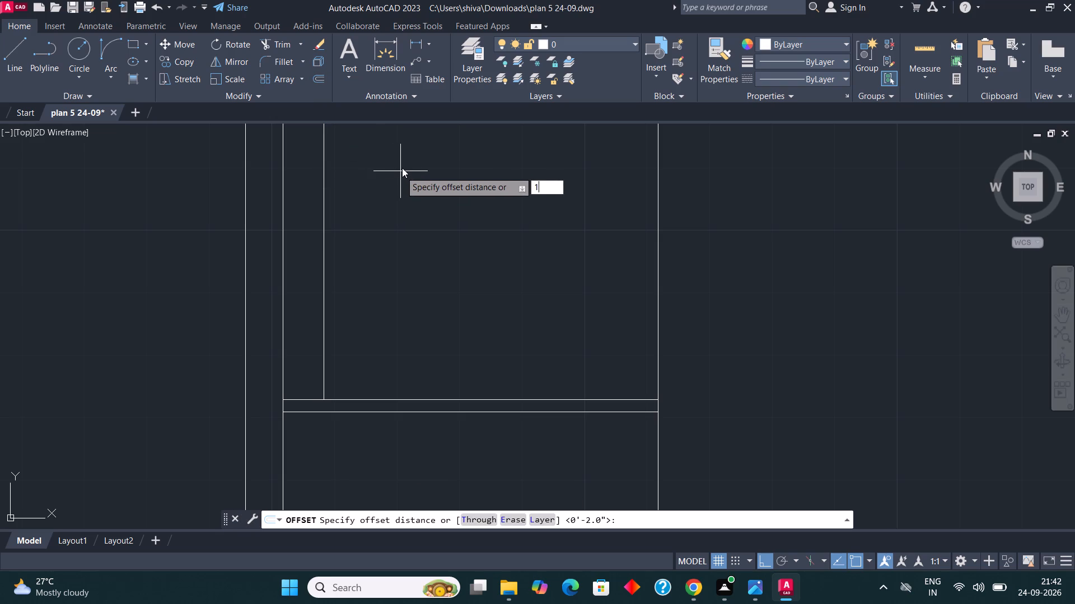
{"action": "key", "text": "shift+quotedbl"}
{"action": "key", "text": "Return"}
{"action": "left_click", "coordinate": [432, 178]}
{"action": "scroll", "coordinate": [300, 339], "scroll_direction": "down", "scroll_amount": 1}
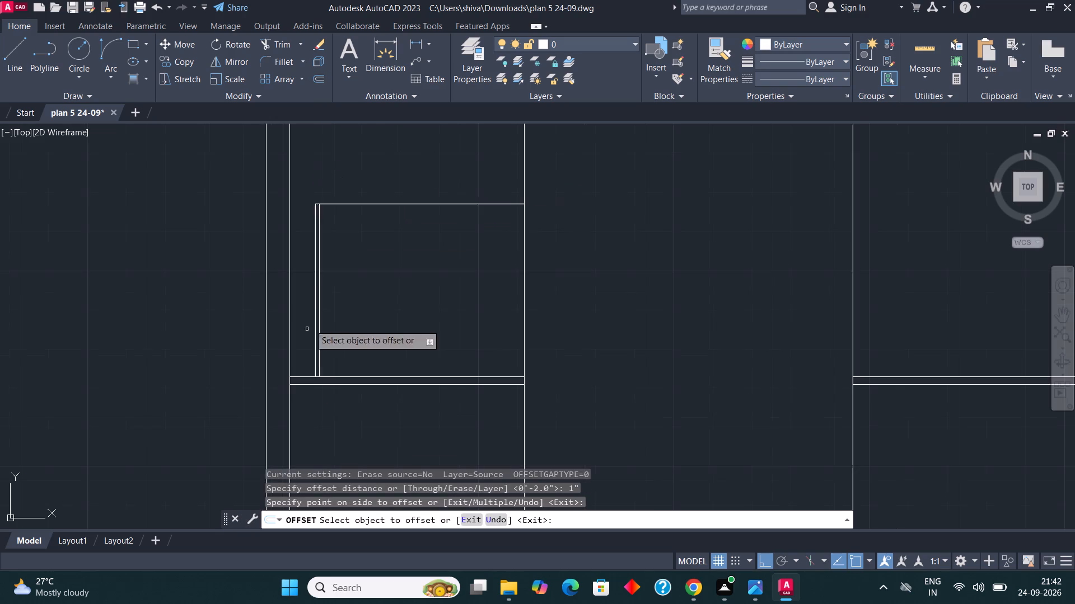
{"action": "left_click", "coordinate": [355, 203]}
{"action": "left_click", "coordinate": [356, 232]}
{"action": "scroll", "coordinate": [324, 223], "scroll_direction": "up", "scroll_amount": 4}
{"action": "key", "text": "Escape"}
{"action": "key", "text": "Escape"}
{"action": "key", "text": "Escape"}
Trim the crossing ends of the two inner frame lines at the opening's upper-left corner.
{"action": "type", "text": "TR"}
{"action": "key", "text": "Return"}
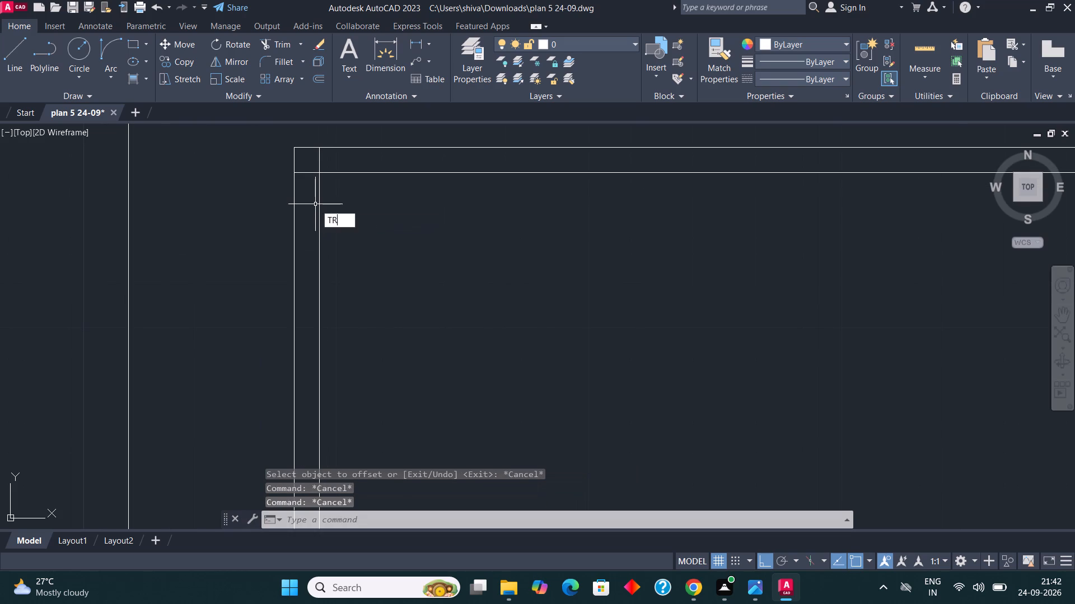
{"action": "left_click", "coordinate": [326, 157]}
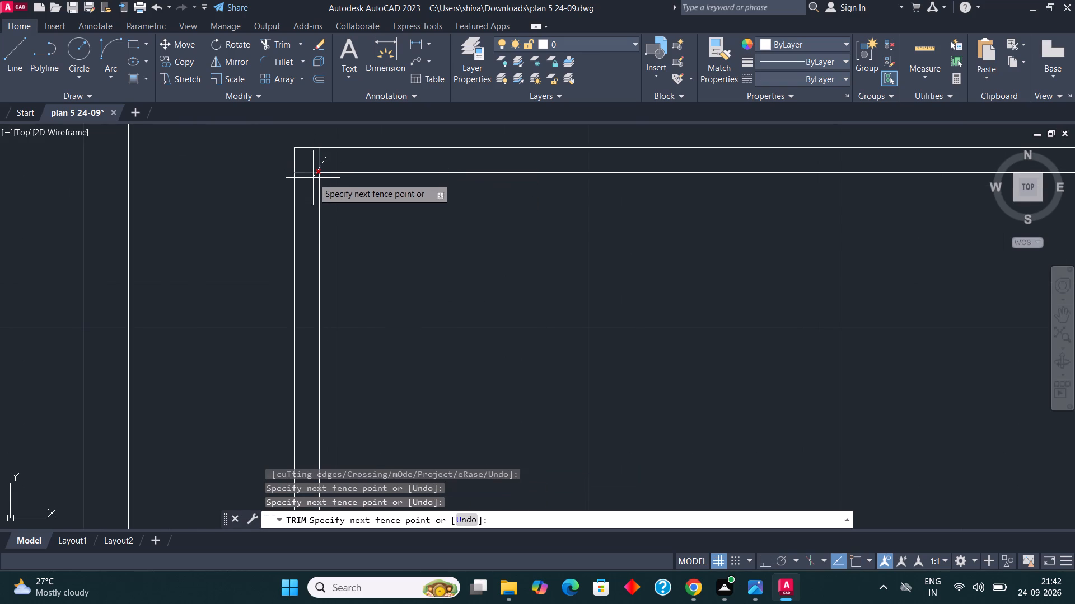
{"action": "left_click", "coordinate": [306, 177]}
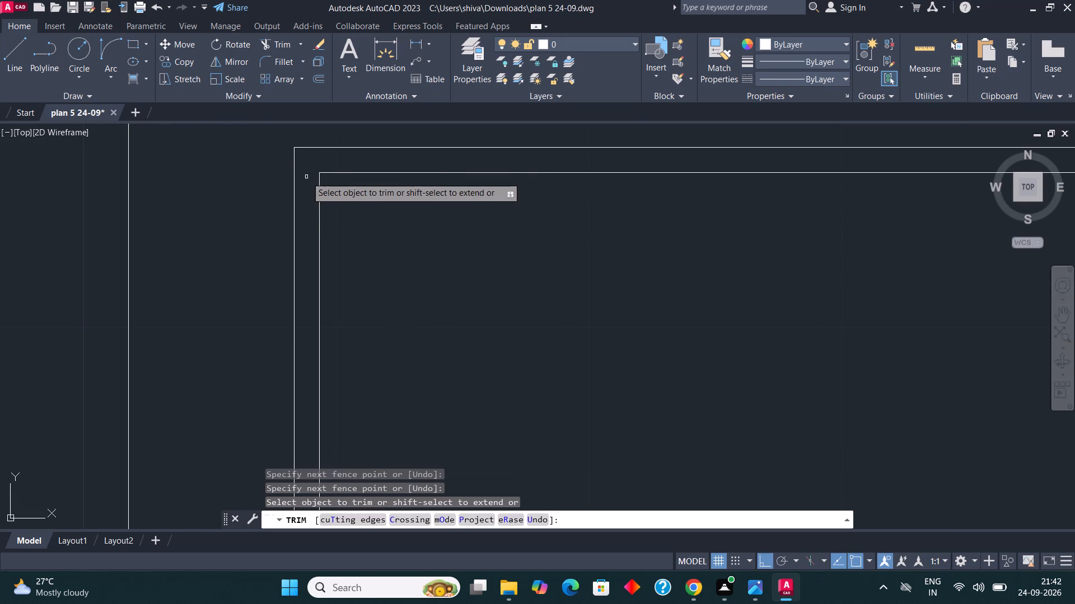
{"action": "scroll", "coordinate": [306, 177], "scroll_direction": "down", "scroll_amount": 3}
{"action": "scroll", "coordinate": [347, 235], "scroll_direction": "up", "scroll_amount": 1}
{"action": "key", "text": "Escape"}
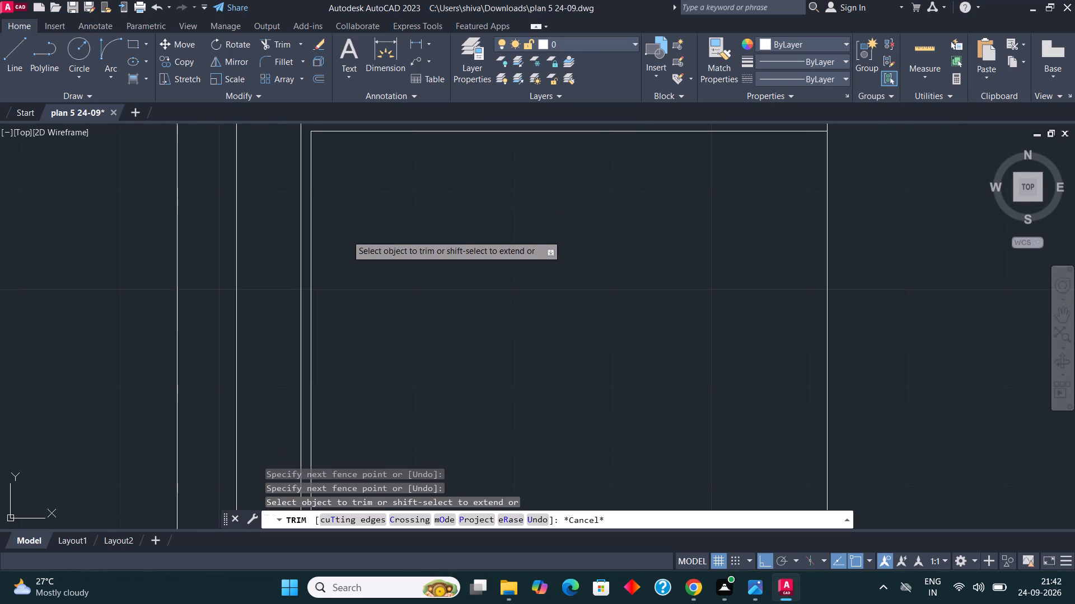
{"action": "key", "text": "Escape"}
{"action": "key", "text": "Escape"}
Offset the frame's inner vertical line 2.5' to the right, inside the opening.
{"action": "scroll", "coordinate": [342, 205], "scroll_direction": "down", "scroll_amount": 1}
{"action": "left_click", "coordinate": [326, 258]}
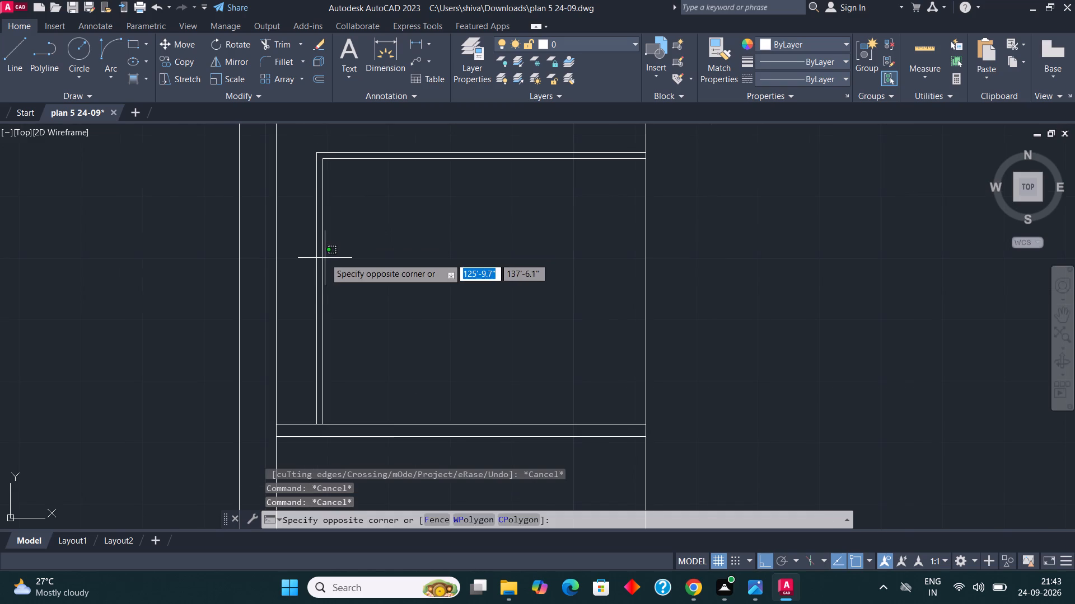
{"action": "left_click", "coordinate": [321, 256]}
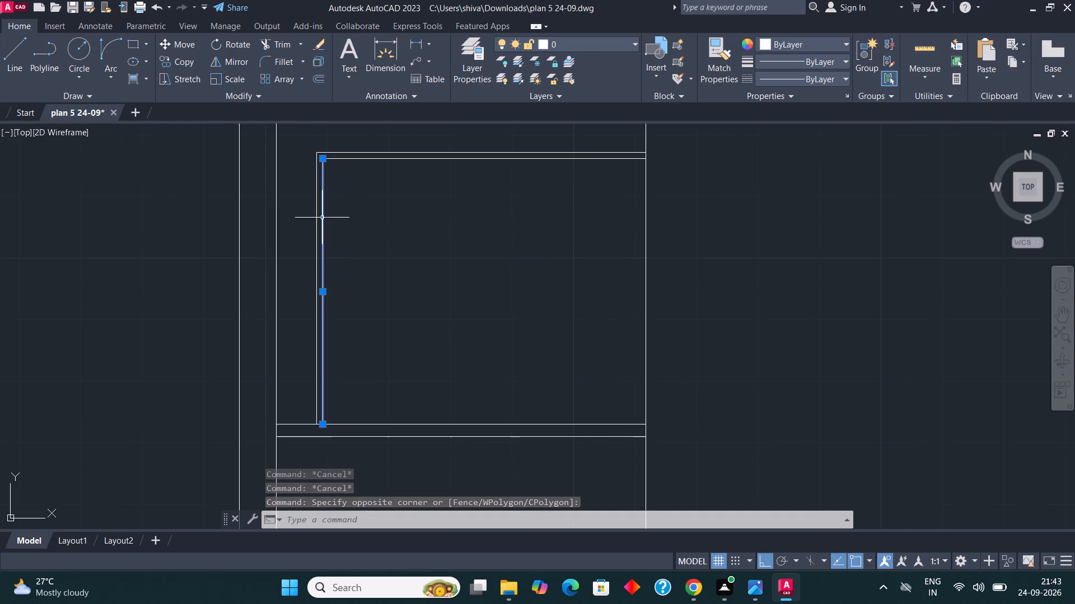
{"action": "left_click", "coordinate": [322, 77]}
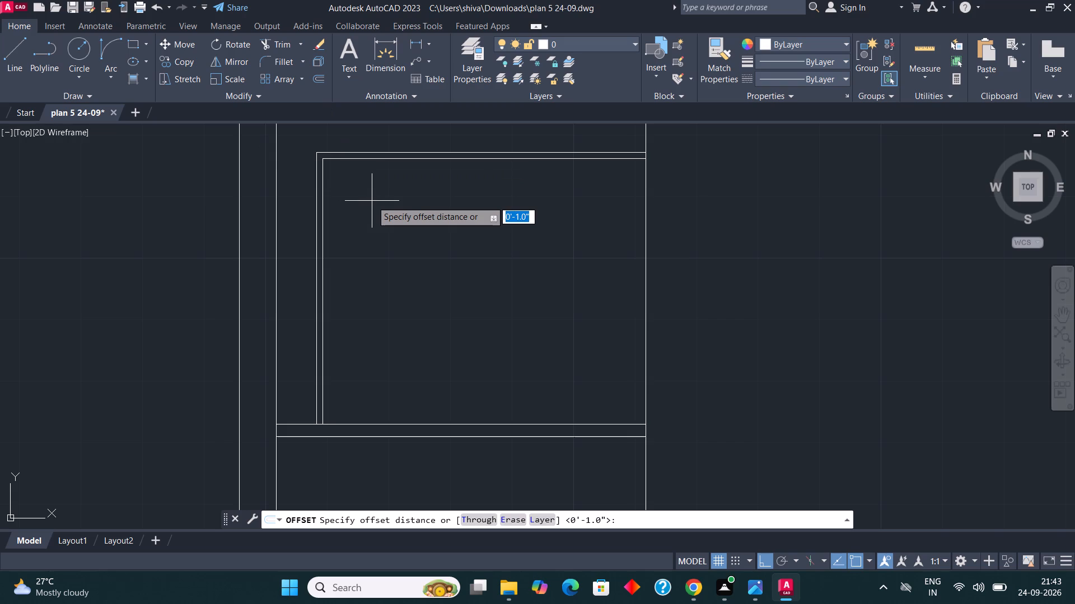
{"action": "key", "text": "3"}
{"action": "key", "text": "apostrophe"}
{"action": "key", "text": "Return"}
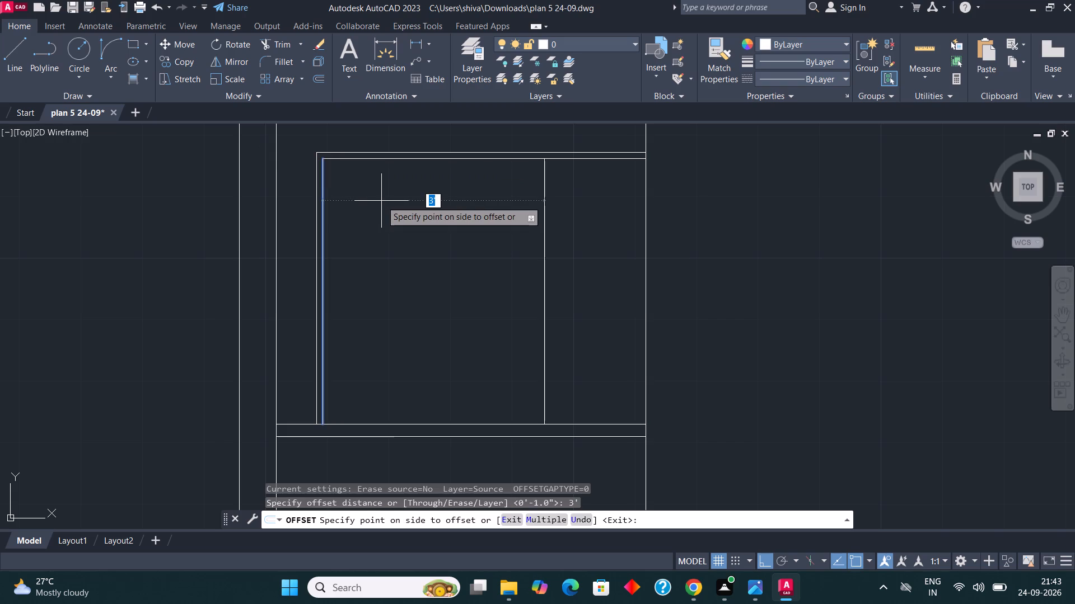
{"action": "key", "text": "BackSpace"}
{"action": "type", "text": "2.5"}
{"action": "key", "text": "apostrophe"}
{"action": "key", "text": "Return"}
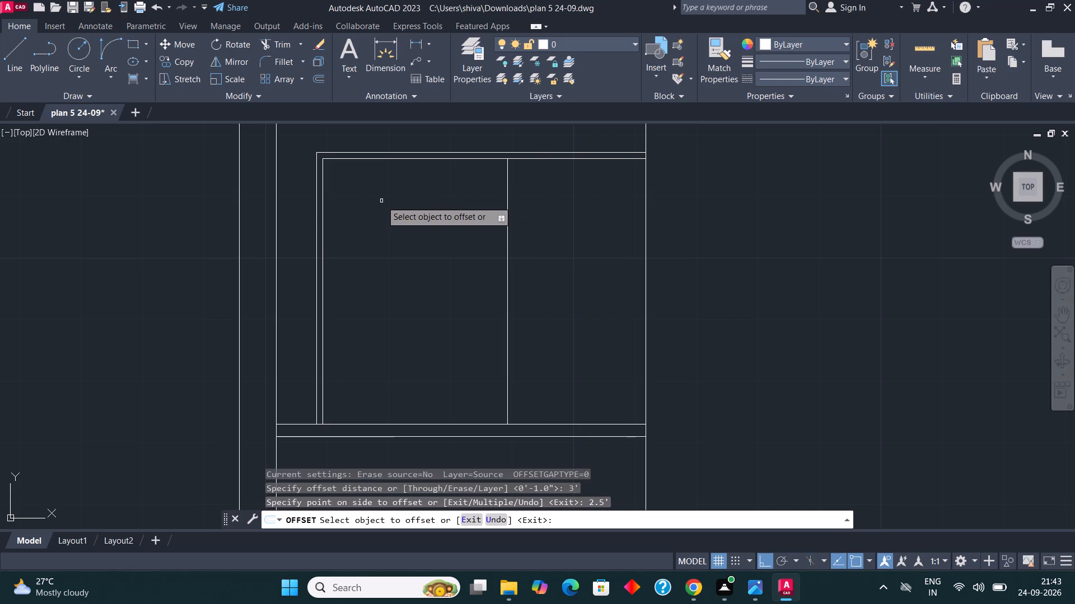
Offset the frame's inner vertical line 2' to the right as a divider line inside the opening.
{"action": "left_click", "coordinate": [323, 240]}
{"action": "type", "text": "2'"}
{"action": "key", "text": "Return"}
{"action": "key", "text": "Escape"}
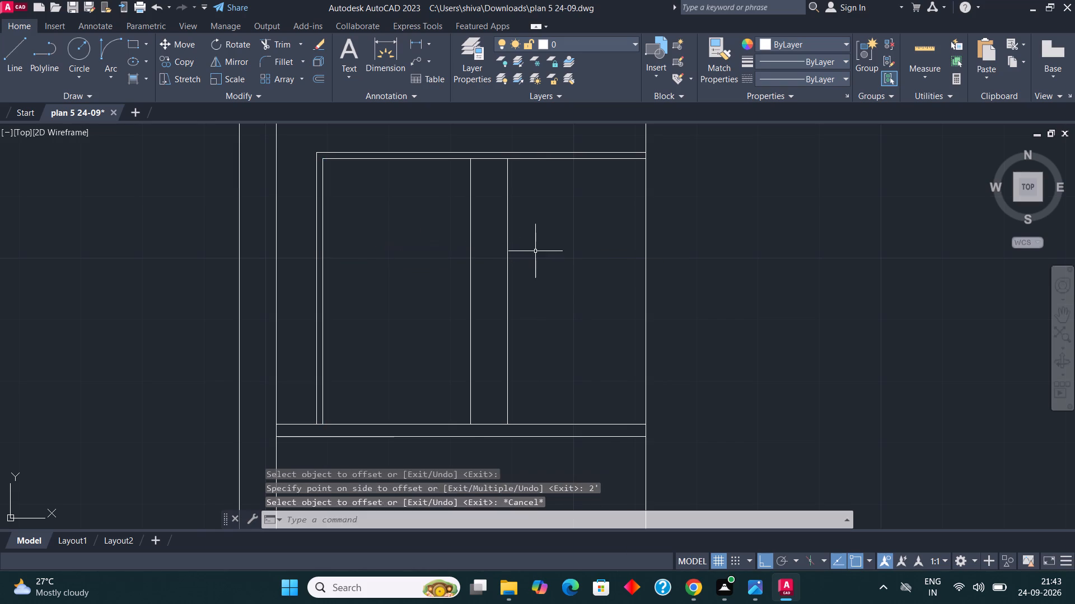
{"action": "key", "text": "Escape"}
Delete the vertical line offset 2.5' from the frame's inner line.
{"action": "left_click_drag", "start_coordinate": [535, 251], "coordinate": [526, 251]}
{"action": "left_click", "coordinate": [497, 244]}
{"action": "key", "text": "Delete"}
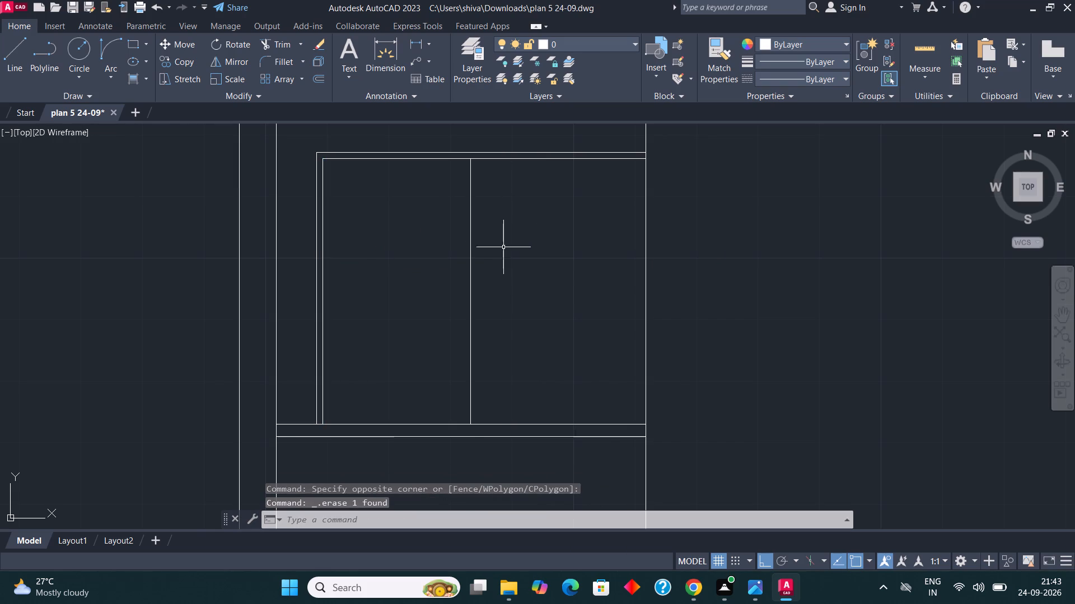
Offset the opening's vertical divider line 2" to the right to give the mullion its thickness.
{"action": "scroll", "coordinate": [503, 247], "scroll_direction": "down", "scroll_amount": 1}
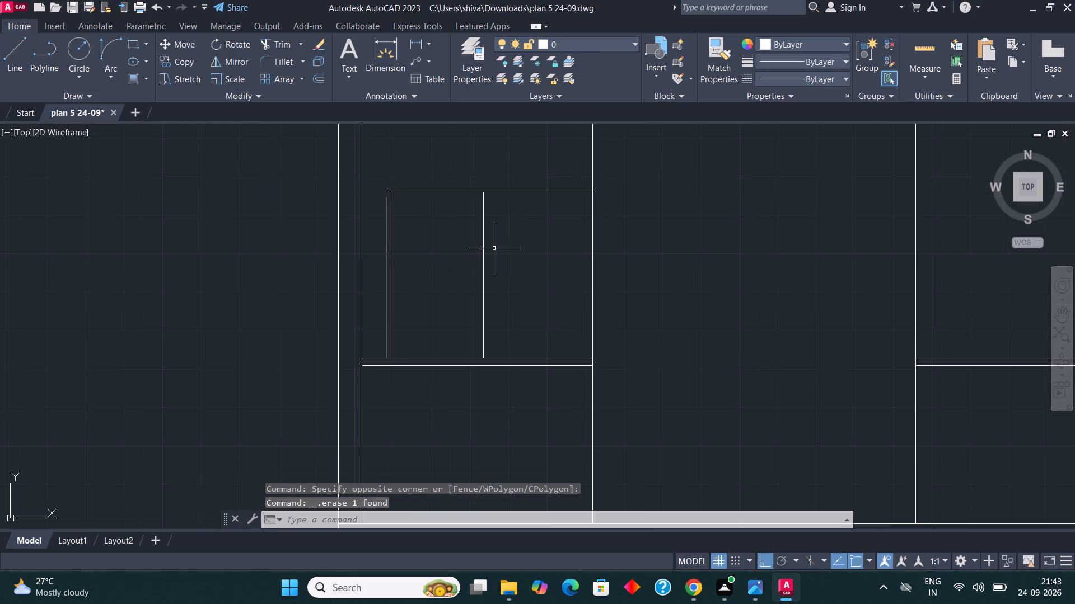
{"action": "left_click", "coordinate": [494, 248]}
{"action": "left_click", "coordinate": [481, 246]}
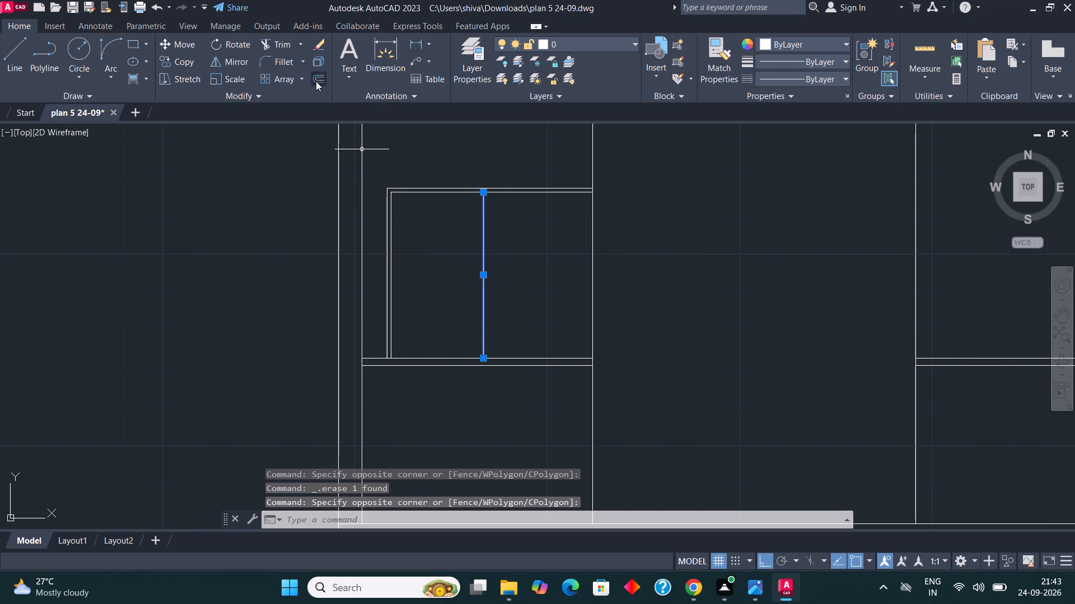
{"action": "left_click", "coordinate": [316, 81]}
{"action": "key", "text": "2"}
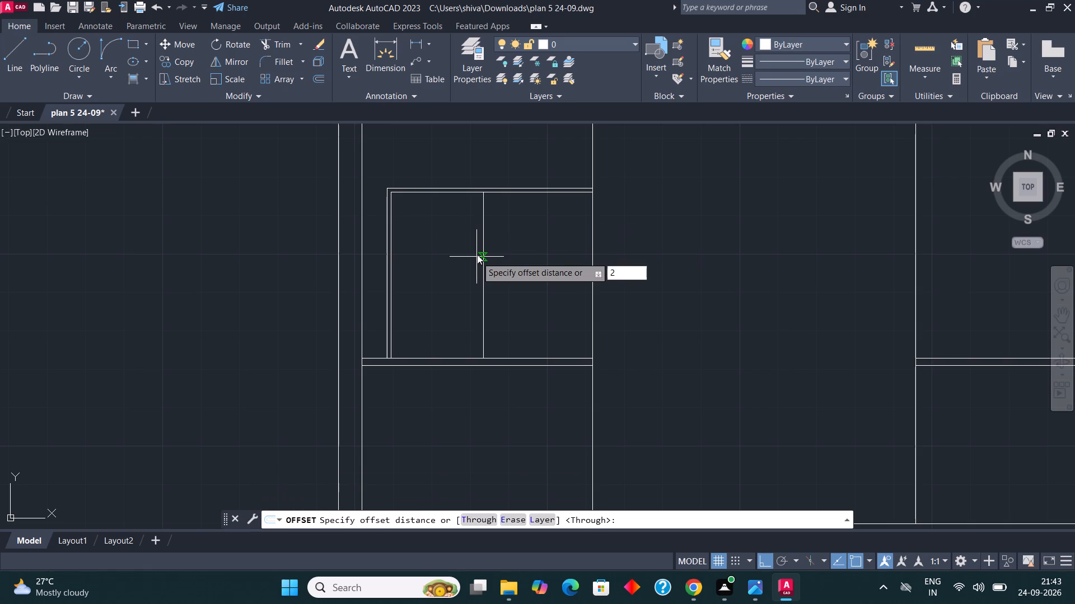
{"action": "key", "text": "shift+quotedbl"}
{"action": "key", "text": "Return"}
{"action": "left_click", "coordinate": [503, 260]}
{"action": "scroll", "coordinate": [474, 200], "scroll_direction": "down", "scroll_amount": 1}
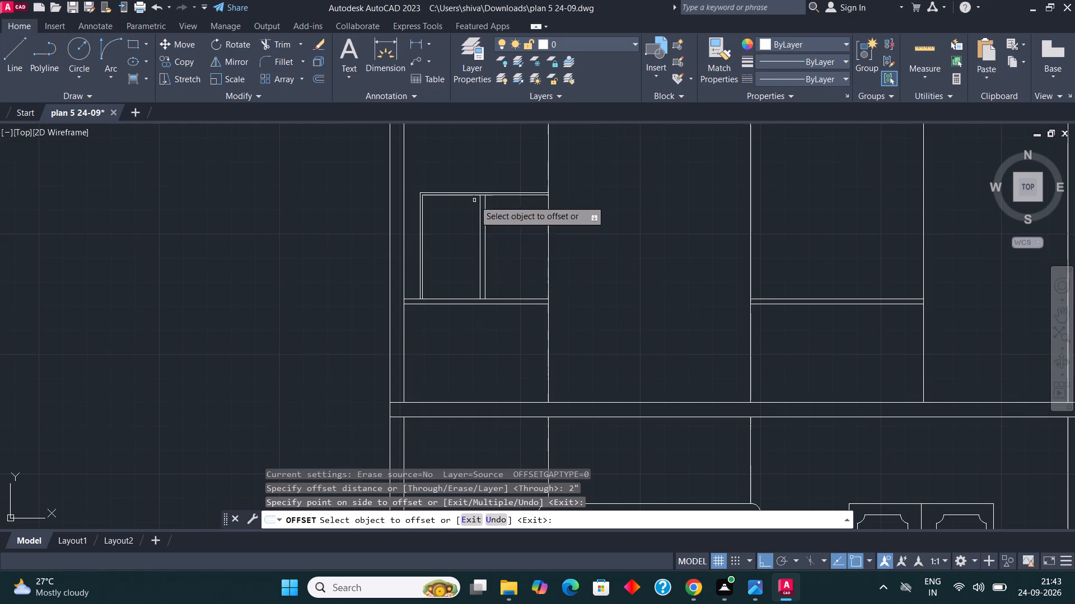
{"action": "scroll", "coordinate": [473, 220], "scroll_direction": "up", "scroll_amount": 1}
{"action": "scroll", "coordinate": [473, 220], "scroll_direction": "down", "scroll_amount": 2}
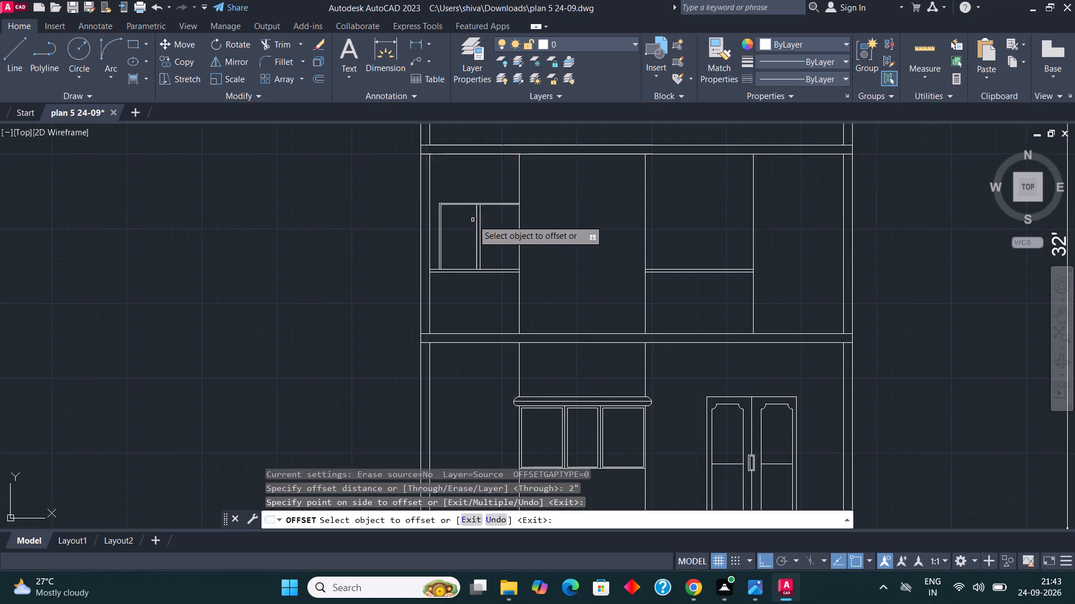
{"action": "scroll", "coordinate": [476, 206], "scroll_direction": "up", "scroll_amount": 3}
{"action": "key", "text": "Escape"}
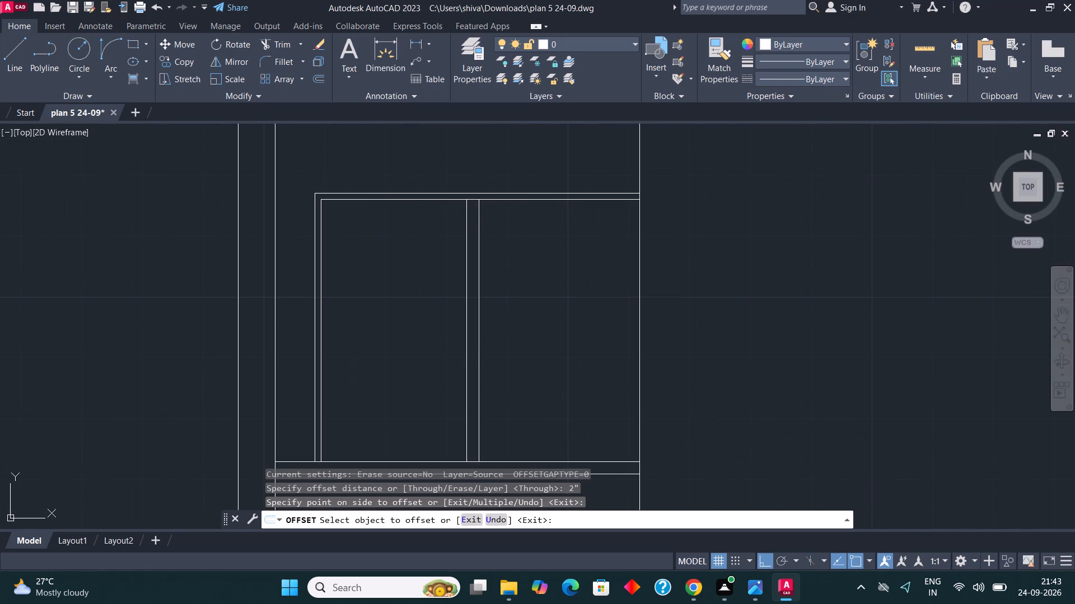
{"action": "key", "text": "Escape"}
{"action": "key", "text": "Escape"}
Trim the inner top line and the ledge's upper line between the mullion lines, and the ledge's upper line between the left frame lines.
{"action": "type", "text": "TR"}
{"action": "key", "text": "Return"}
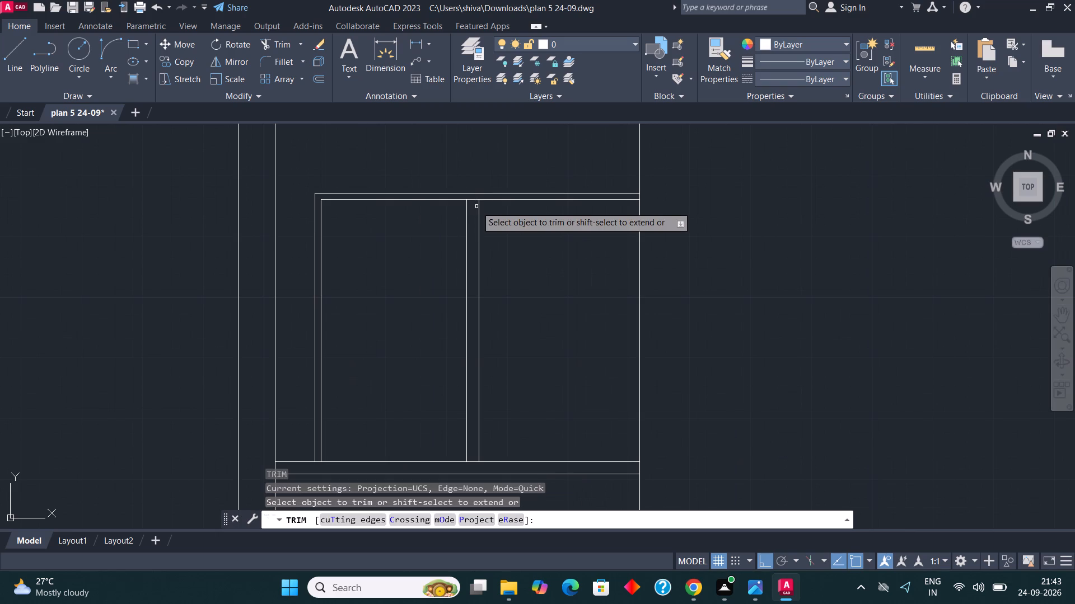
{"action": "left_click", "coordinate": [472, 200]}
{"action": "scroll", "coordinate": [474, 152], "scroll_direction": "down", "scroll_amount": 2}
{"action": "scroll", "coordinate": [466, 267], "scroll_direction": "up", "scroll_amount": 1}
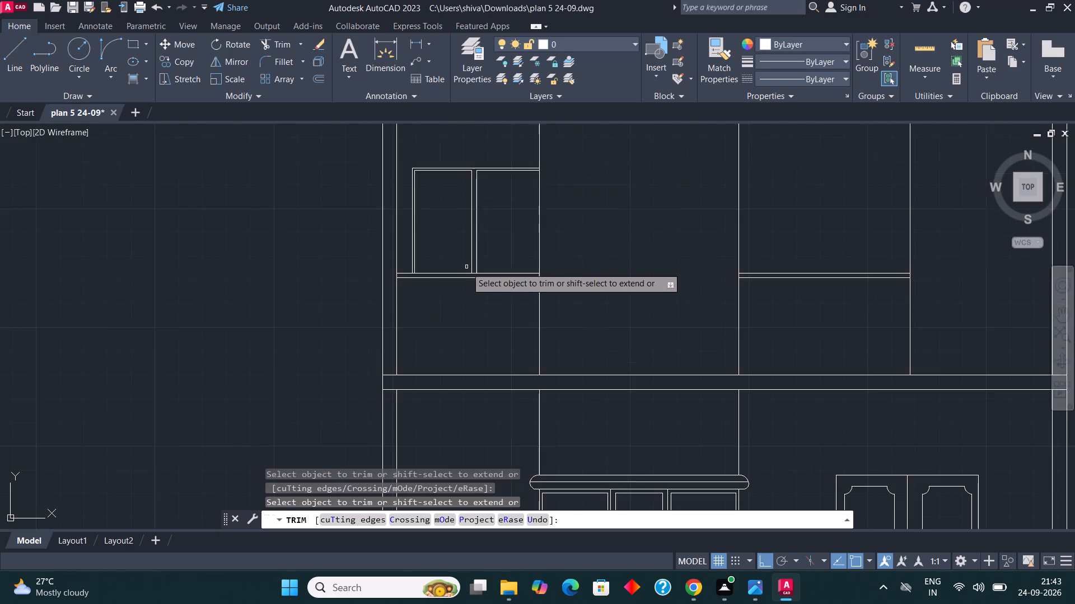
{"action": "scroll", "coordinate": [485, 277], "scroll_direction": "up", "scroll_amount": 2}
{"action": "left_click", "coordinate": [459, 272]}
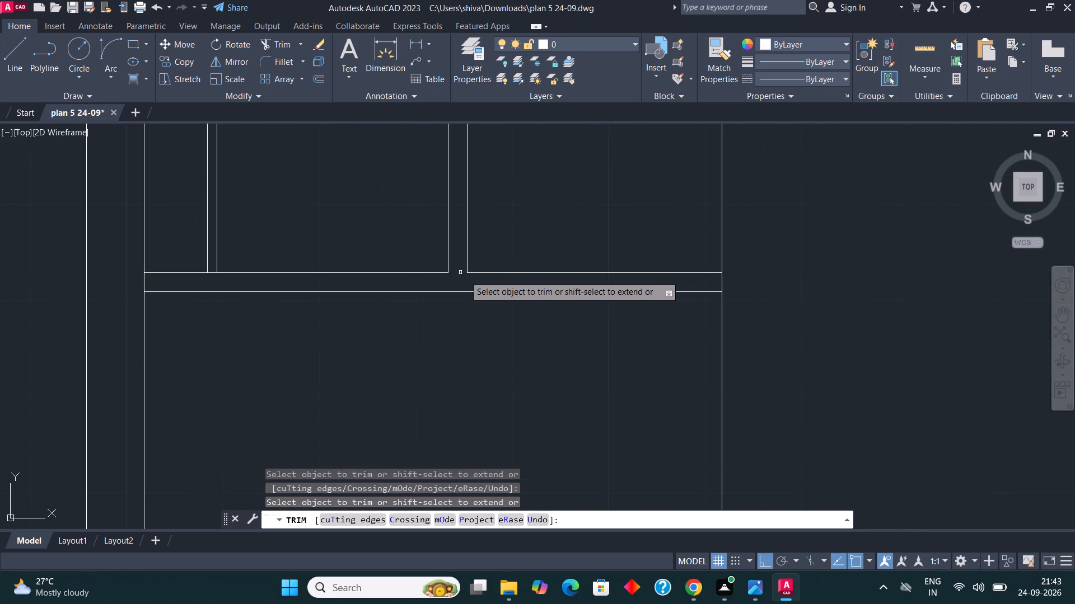
{"action": "scroll", "coordinate": [477, 285], "scroll_direction": "down", "scroll_amount": 2}
{"action": "scroll", "coordinate": [391, 287], "scroll_direction": "up", "scroll_amount": 3}
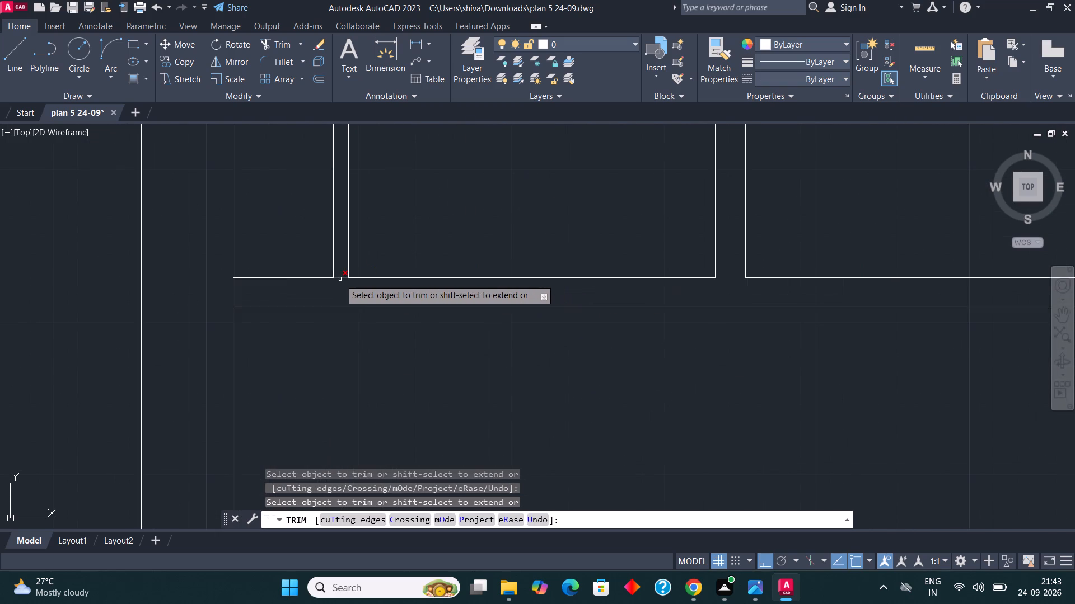
{"action": "left_click", "coordinate": [340, 279]}
{"action": "scroll", "coordinate": [356, 354], "scroll_direction": "down", "scroll_amount": 4}
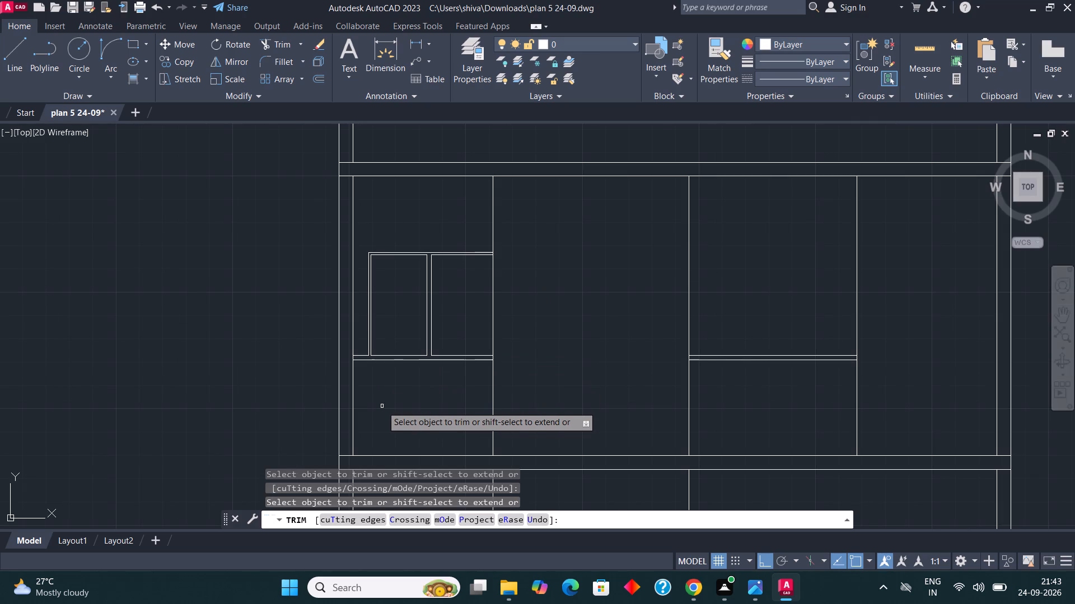
{"action": "scroll", "coordinate": [413, 345], "scroll_direction": "up", "scroll_amount": 1}
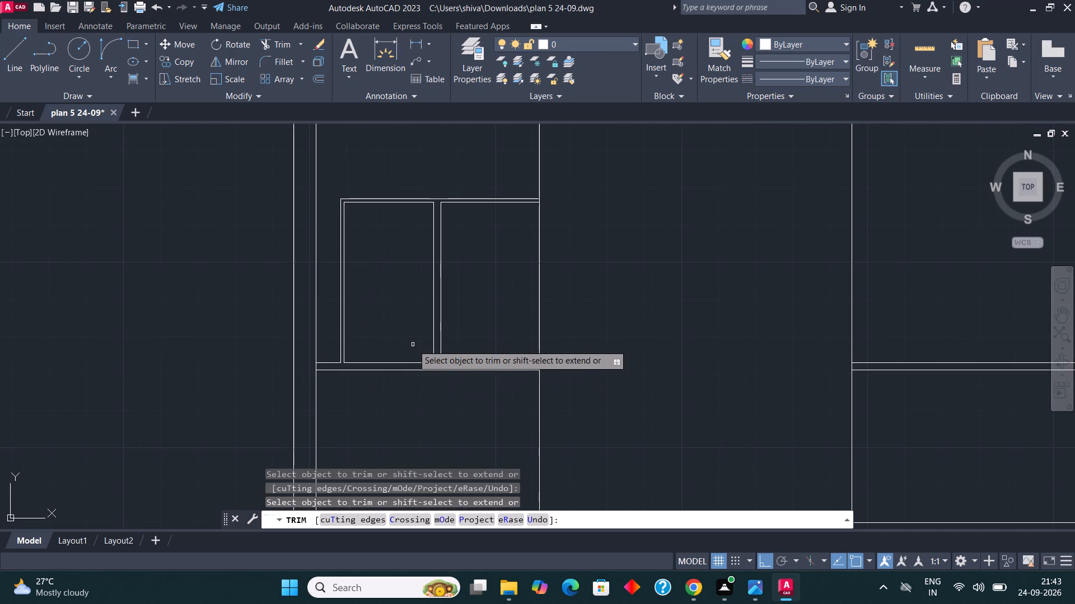
{"action": "key", "text": "Escape"}
{"action": "key", "text": "Escape"}
{"action": "key", "text": "Escape"}
Draw a vertical line about 2'-6" up from the ledge's upper line, inside the opening's left pane.
{"action": "key", "text": "l"}
{"action": "key", "text": "Return"}
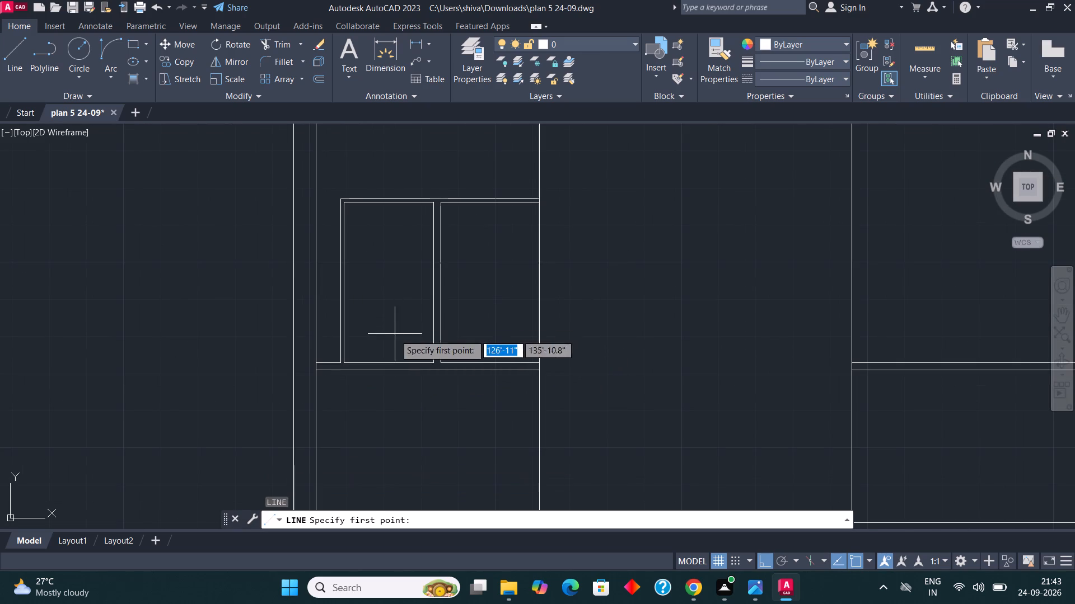
{"action": "scroll", "coordinate": [364, 354], "scroll_direction": "up", "scroll_amount": 1}
{"action": "left_click", "coordinate": [367, 369]}
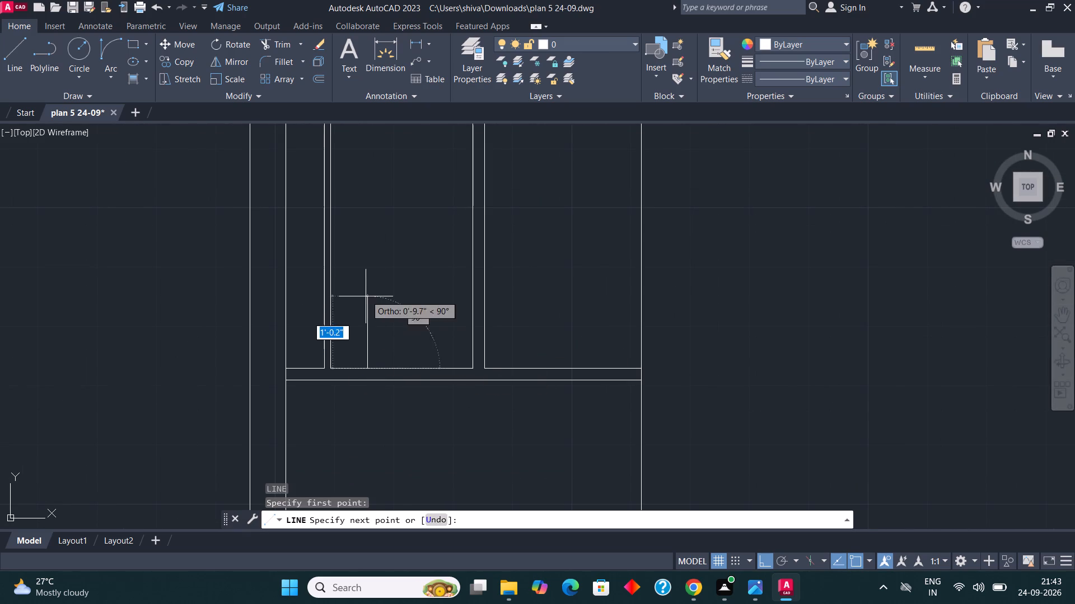
{"action": "scroll", "coordinate": [366, 269], "scroll_direction": "down", "scroll_amount": 1}
{"action": "scroll", "coordinate": [363, 215], "scroll_direction": "up", "scroll_amount": 2}
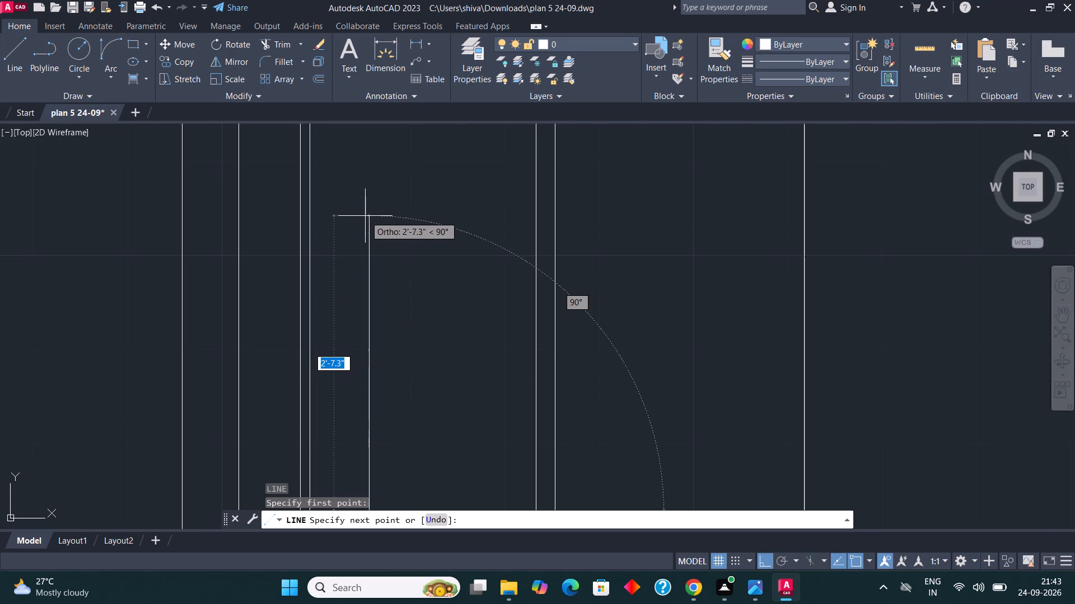
{"action": "left_click", "coordinate": [366, 225]}
{"action": "key", "text": "Escape"}
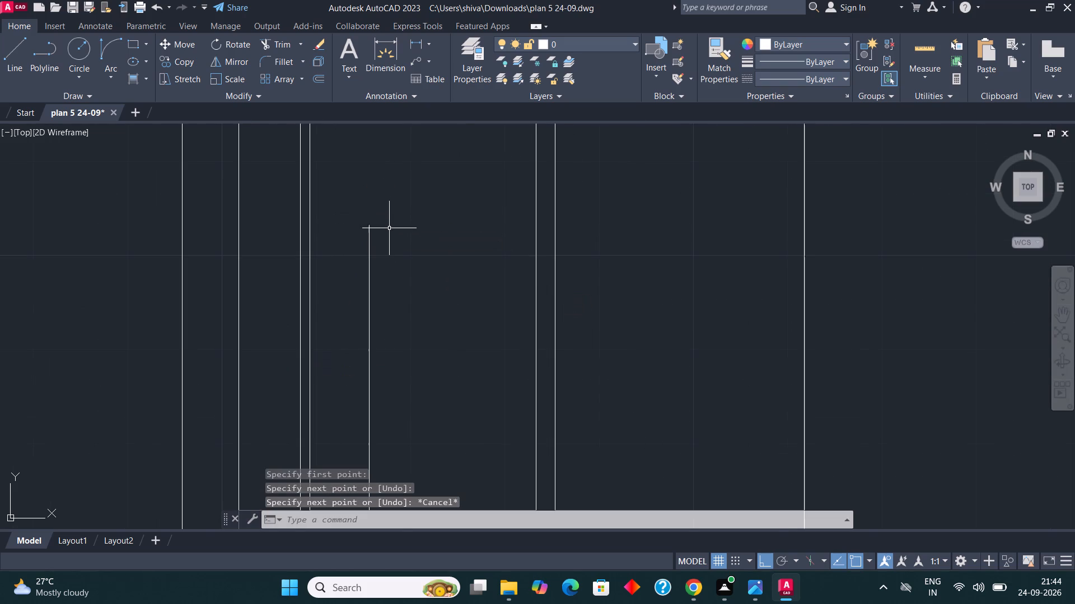
Offset the vertical line inside the opening's left pane 8" to the right.
{"action": "scroll", "coordinate": [389, 216], "scroll_direction": "down", "scroll_amount": 3}
{"action": "scroll", "coordinate": [391, 255], "scroll_direction": "up", "scroll_amount": 2}
{"action": "left_click", "coordinate": [391, 255]}
{"action": "left_click", "coordinate": [353, 250]}
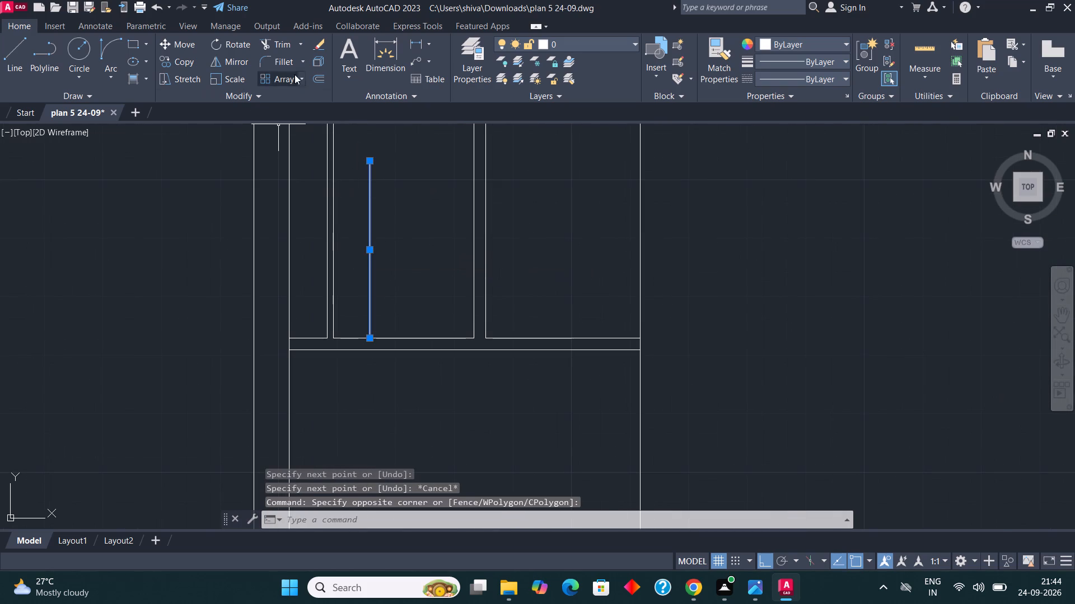
{"action": "left_click", "coordinate": [322, 78]}
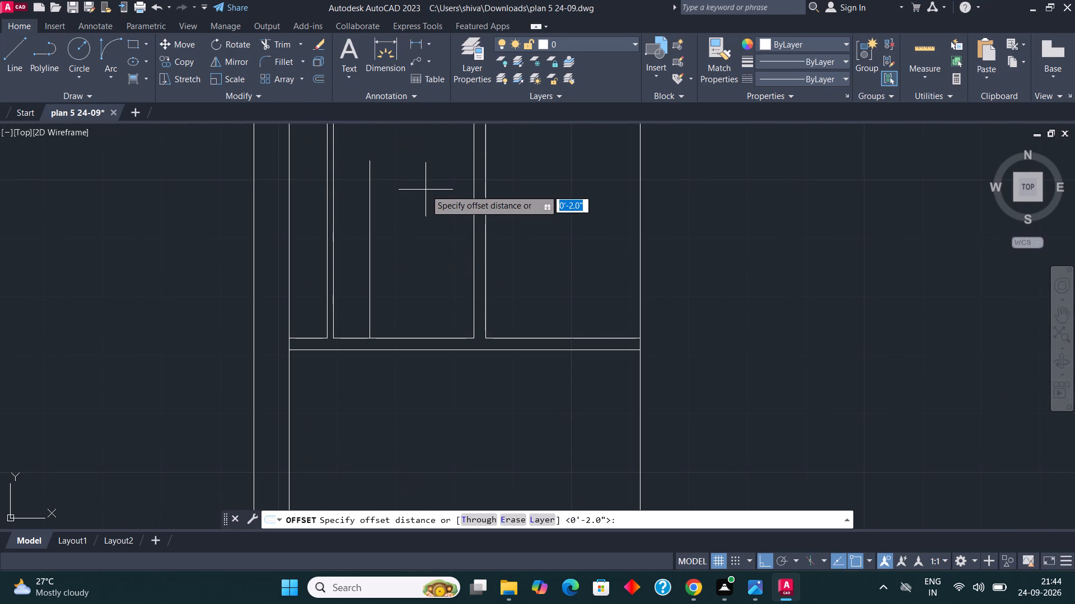
{"action": "key", "text": "6"}
{"action": "key", "text": "shift+quotedbl"}
{"action": "key", "text": "Return"}
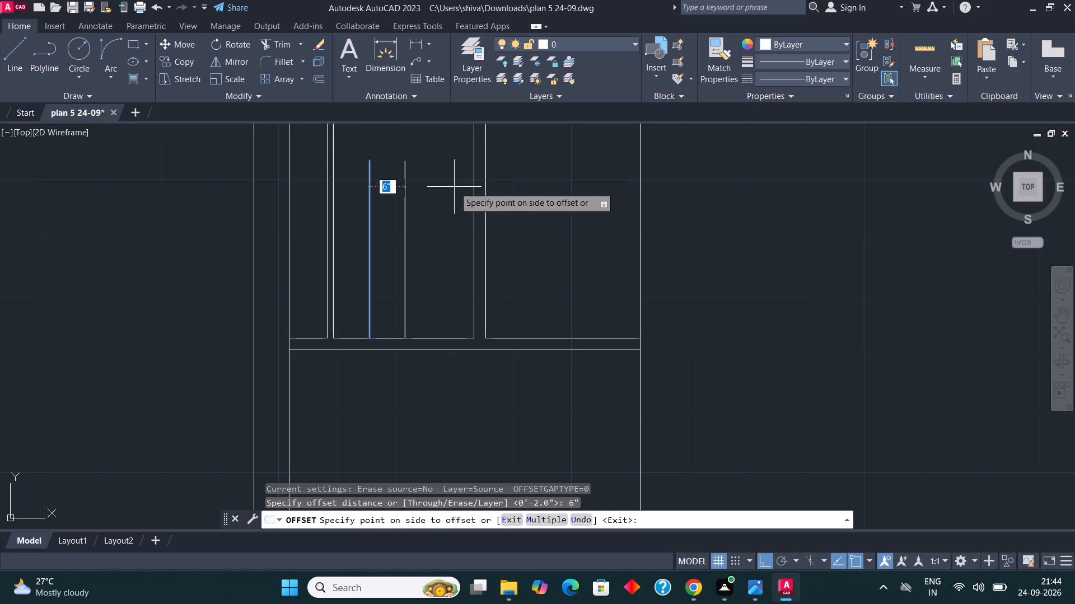
{"action": "key", "text": "BackSpace"}
{"action": "key", "text": "8"}
{"action": "key", "text": "shift+Menu"}
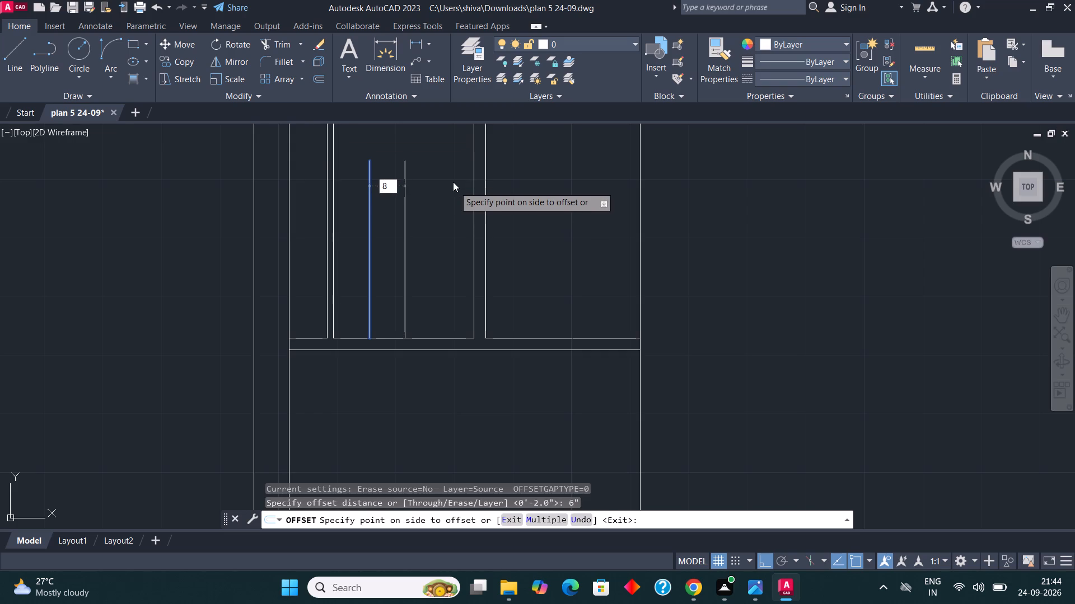
{"action": "key", "text": "shift+quotedbl"}
{"action": "key", "text": "Escape"}
{"action": "key", "text": "shift+quotedbl"}
{"action": "key", "text": "Return"}
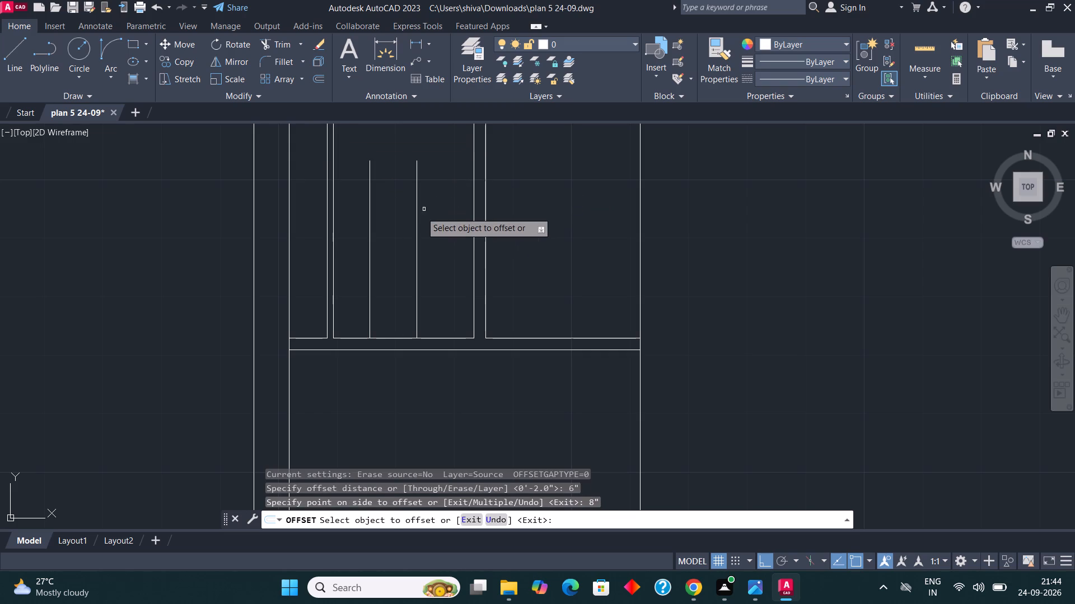
{"action": "key", "text": "Escape"}
{"action": "key", "text": "Escape"}
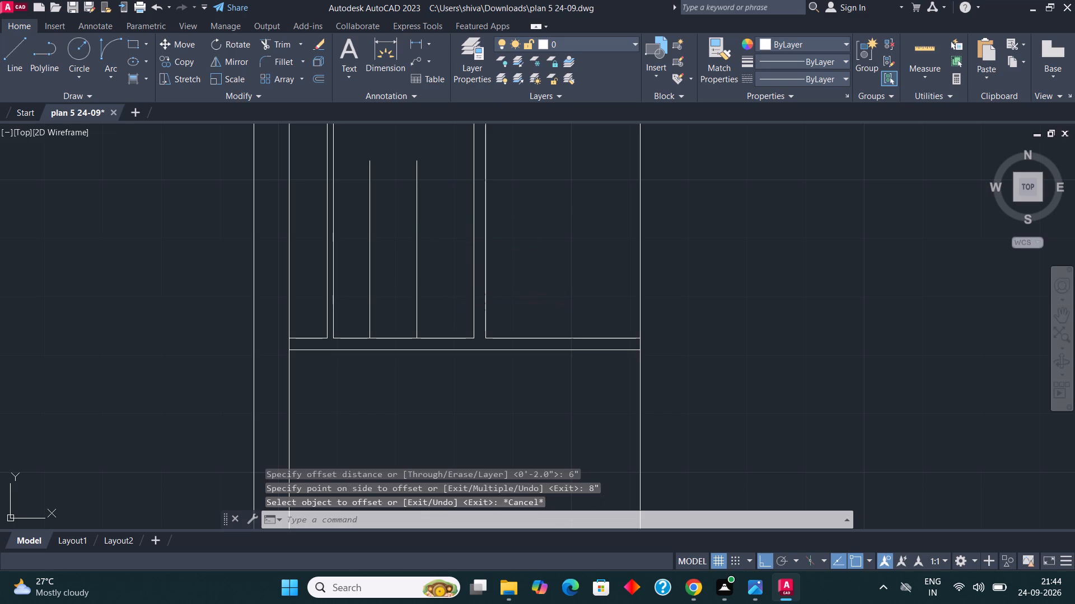
Move the offset line about 3" to the right, widening the gap between the two verticals in the left pane.
{"action": "left_click", "coordinate": [433, 280]}
{"action": "left_click", "coordinate": [406, 268]}
{"action": "key", "text": "m"}
{"action": "key", "text": "Return"}
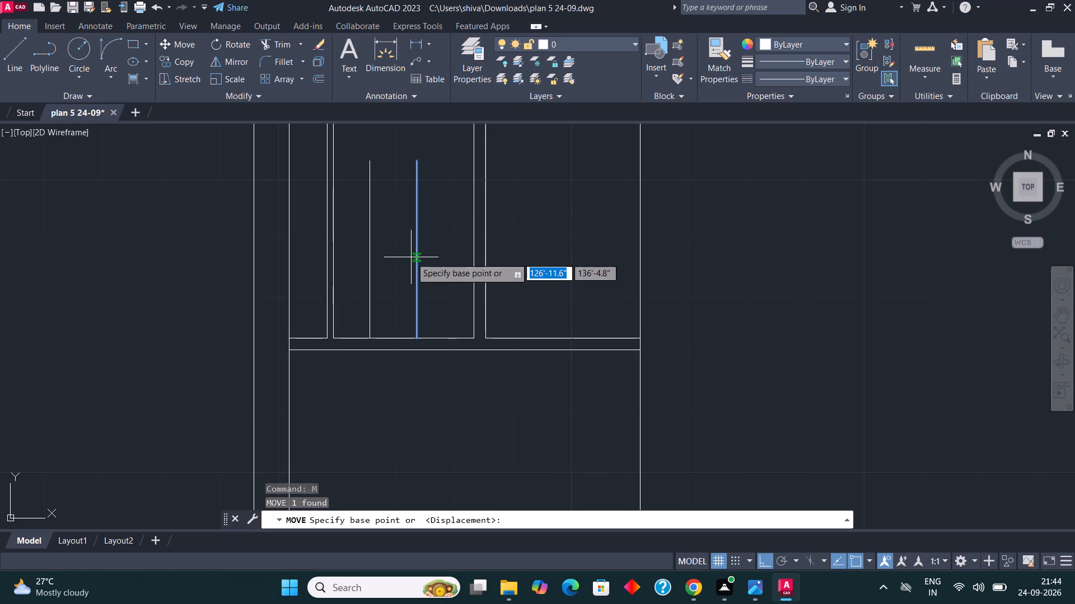
{"action": "left_click", "coordinate": [411, 257]}
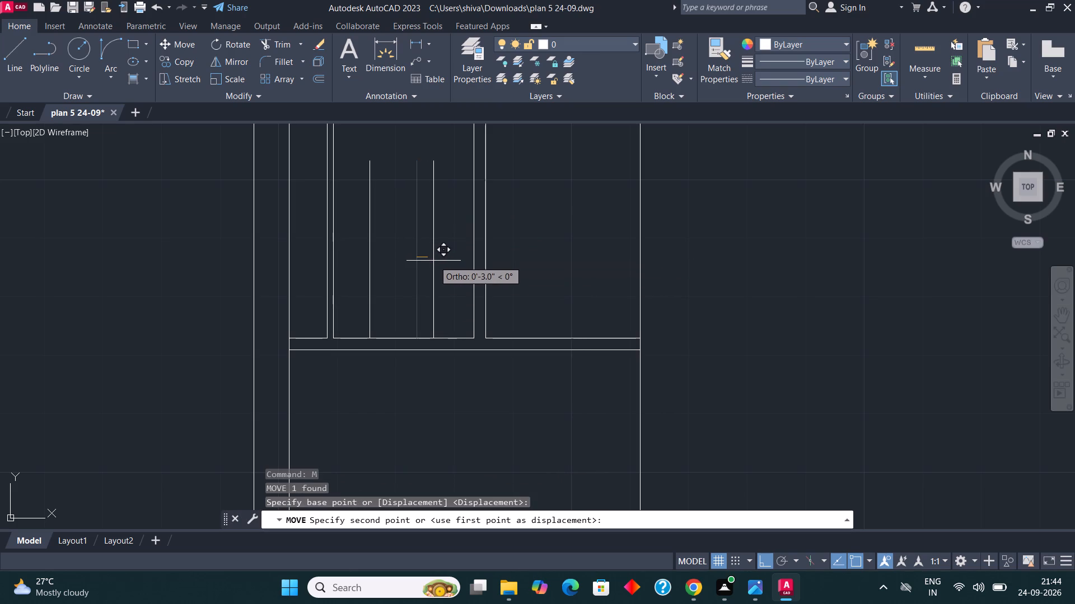
{"action": "left_click", "coordinate": [432, 261]}
{"action": "key", "text": "Escape"}
{"action": "key", "text": "Escape"}
{"action": "key", "text": "Escape"}
{"action": "scroll", "coordinate": [412, 279], "scroll_direction": "down", "scroll_amount": 2}
{"action": "scroll", "coordinate": [406, 261], "scroll_direction": "up", "scroll_amount": 1}
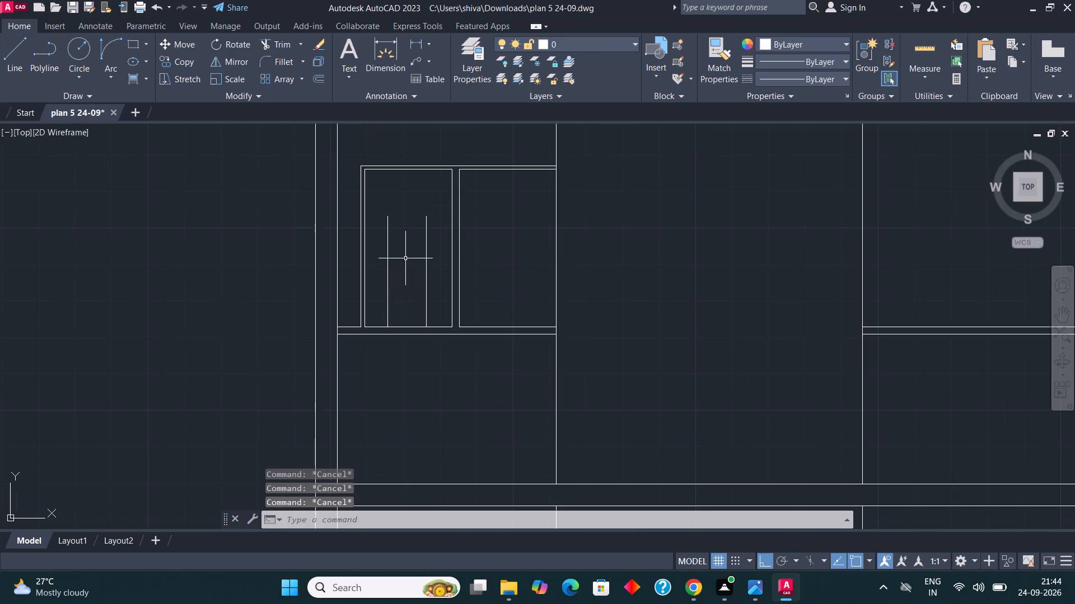
{"action": "key", "text": "Escape"}
{"action": "key", "text": "Escape"}
{"action": "key", "text": "Escape"}
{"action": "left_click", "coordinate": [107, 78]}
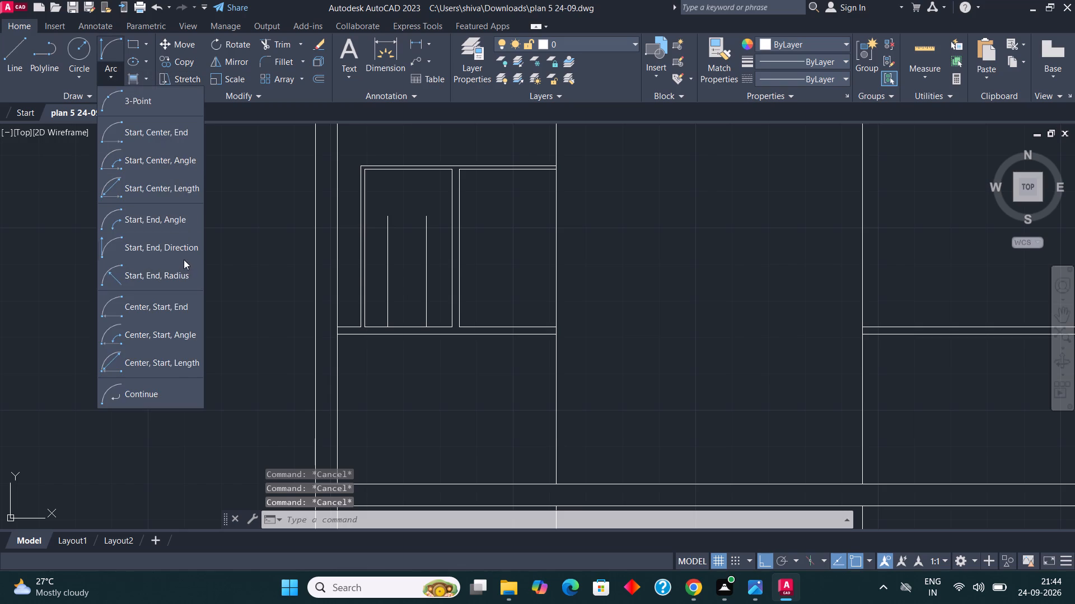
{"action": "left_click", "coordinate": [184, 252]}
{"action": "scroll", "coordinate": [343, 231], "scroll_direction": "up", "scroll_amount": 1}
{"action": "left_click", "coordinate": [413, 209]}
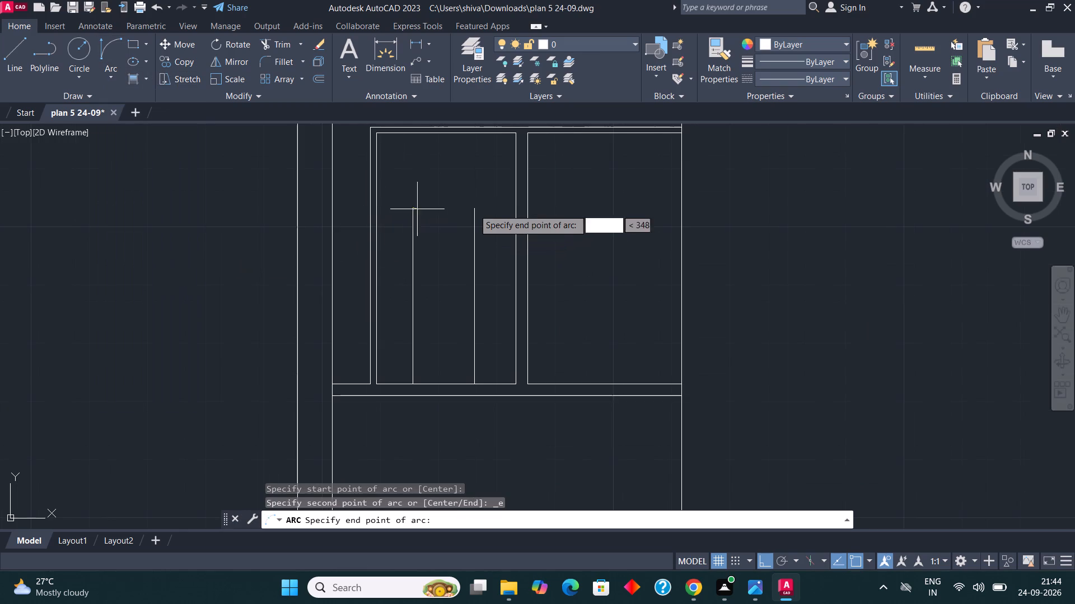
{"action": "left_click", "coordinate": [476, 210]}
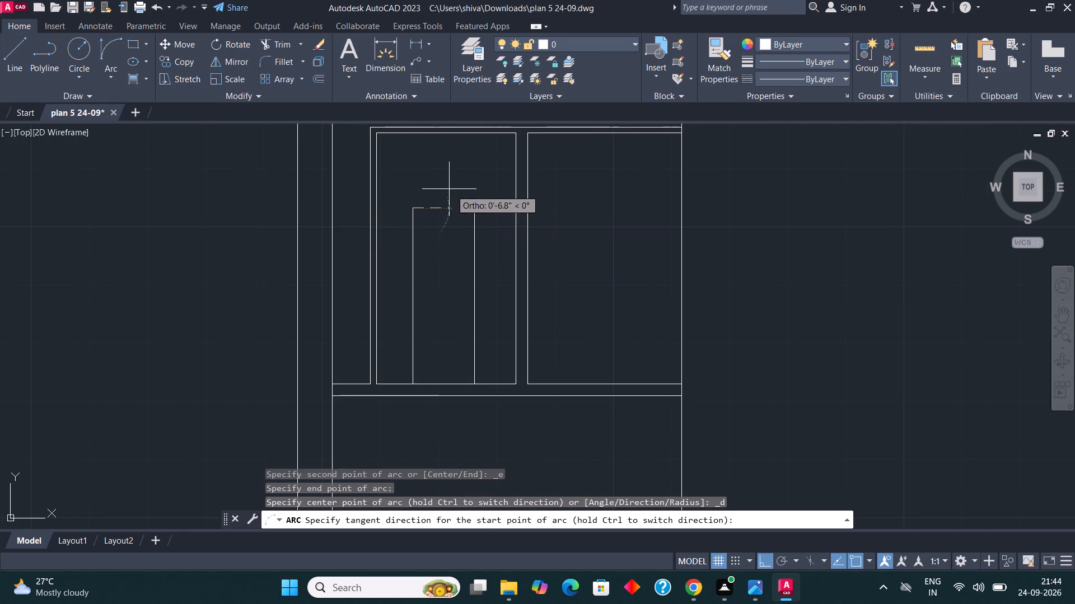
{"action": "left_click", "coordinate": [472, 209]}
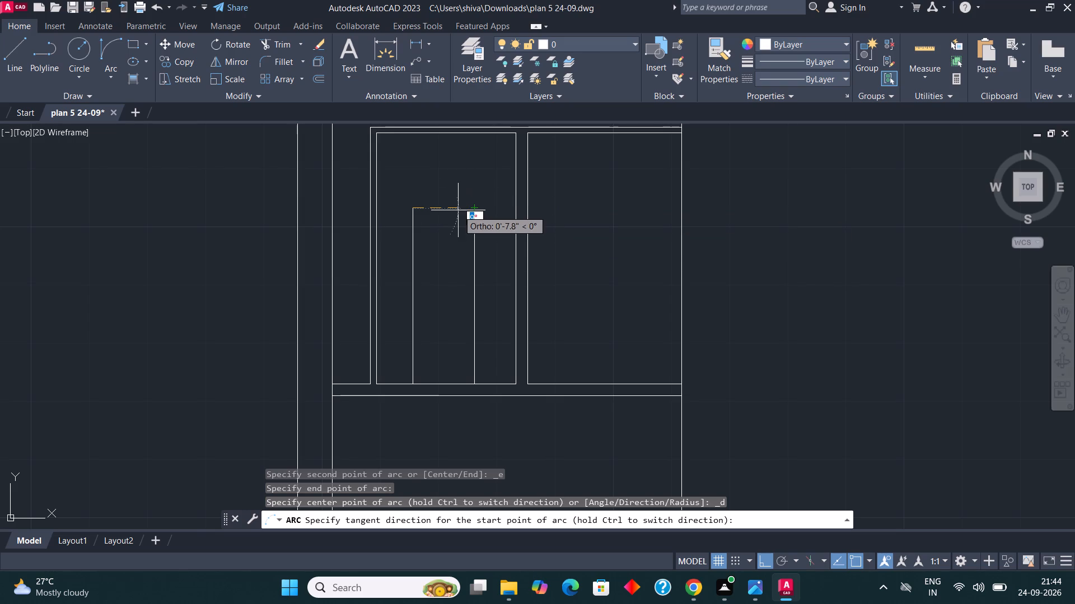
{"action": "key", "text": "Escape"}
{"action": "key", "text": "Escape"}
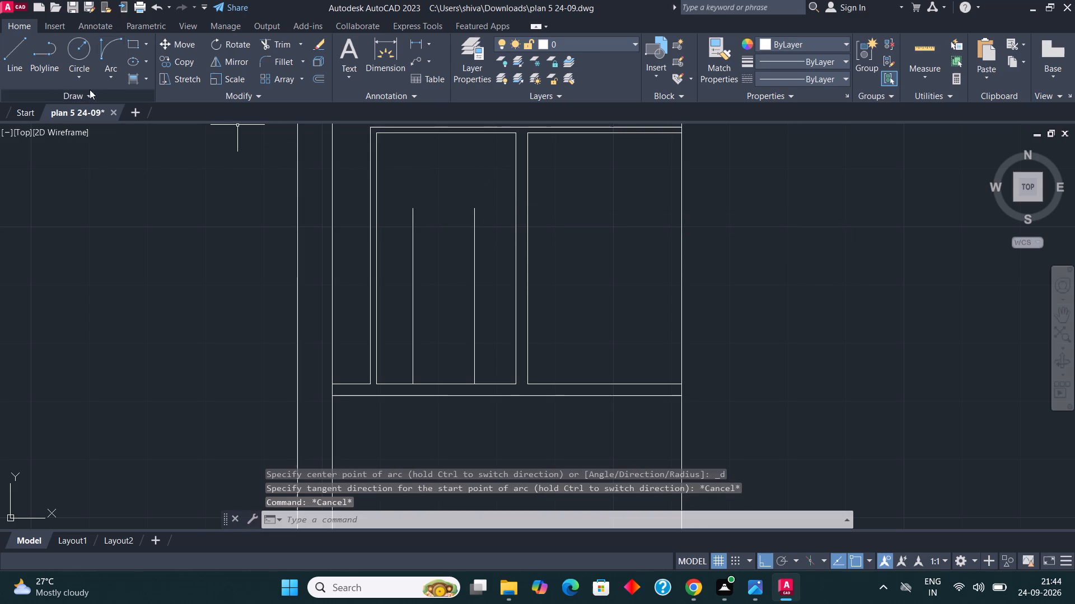
Draw a semicircular Start, End, Direction arc bulging upward between the top ends of the left pane's two inner vertical lines.
{"action": "left_click", "coordinate": [111, 77]}
{"action": "left_click", "coordinate": [172, 239]}
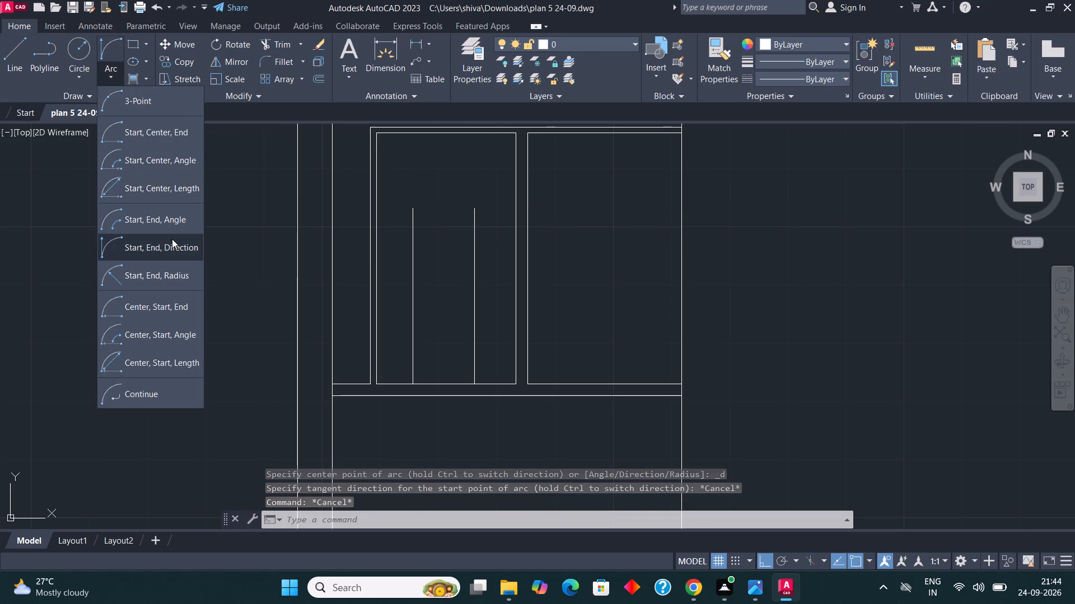
{"action": "left_click", "coordinate": [411, 210]}
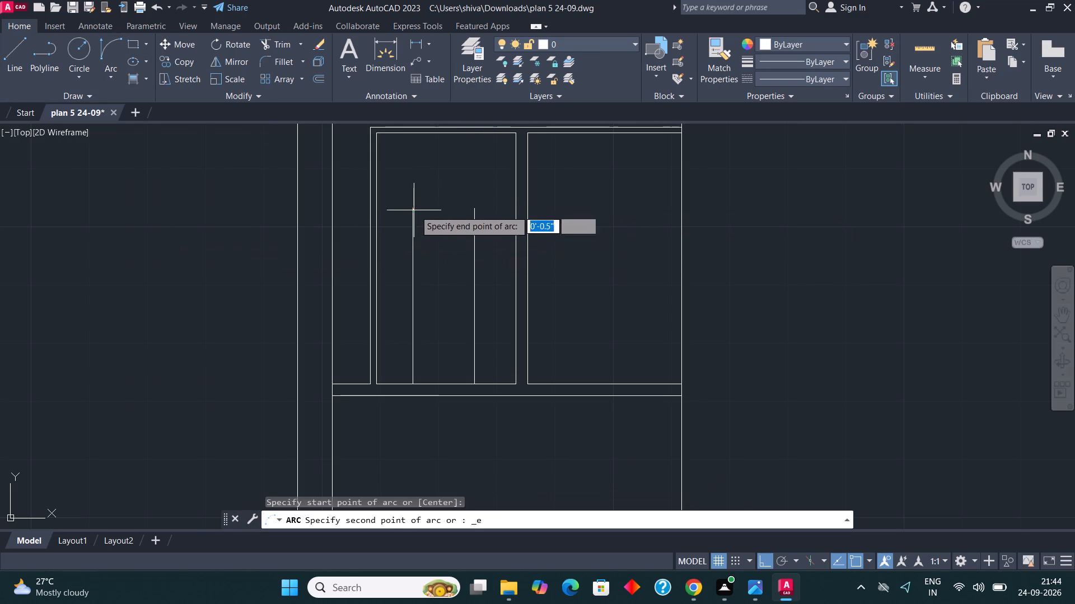
{"action": "left_click", "coordinate": [474, 208]}
{"action": "left_click", "coordinate": [441, 161]}
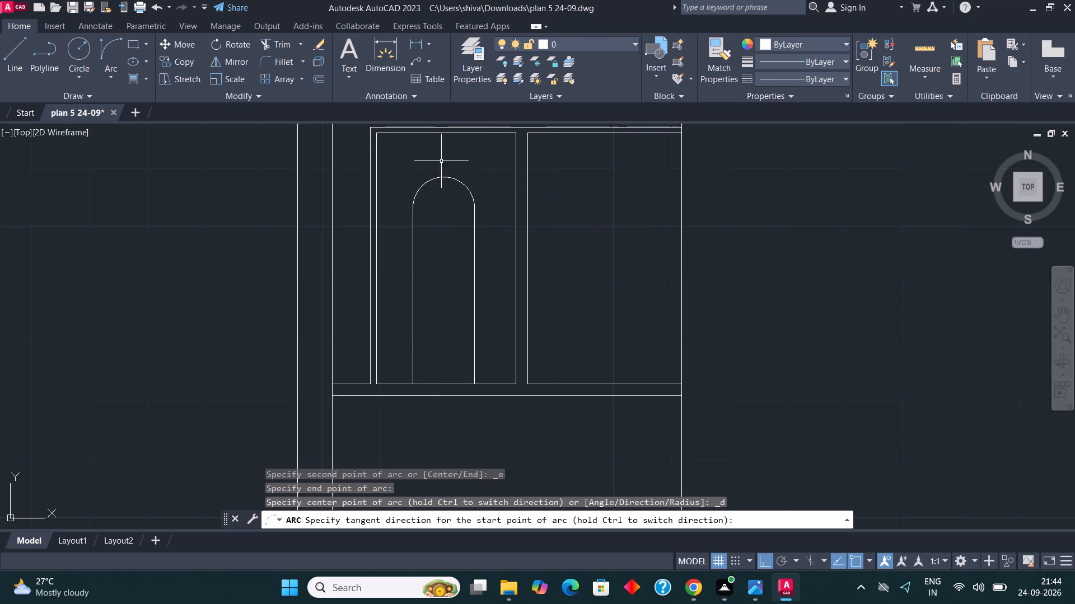
Draw a small circle of about 0.8" radius between the left pane's left edge and the arched panel, as a knob.
{"action": "scroll", "coordinate": [437, 161], "scroll_direction": "down", "scroll_amount": 3}
{"action": "scroll", "coordinate": [436, 172], "scroll_direction": "up", "scroll_amount": 2}
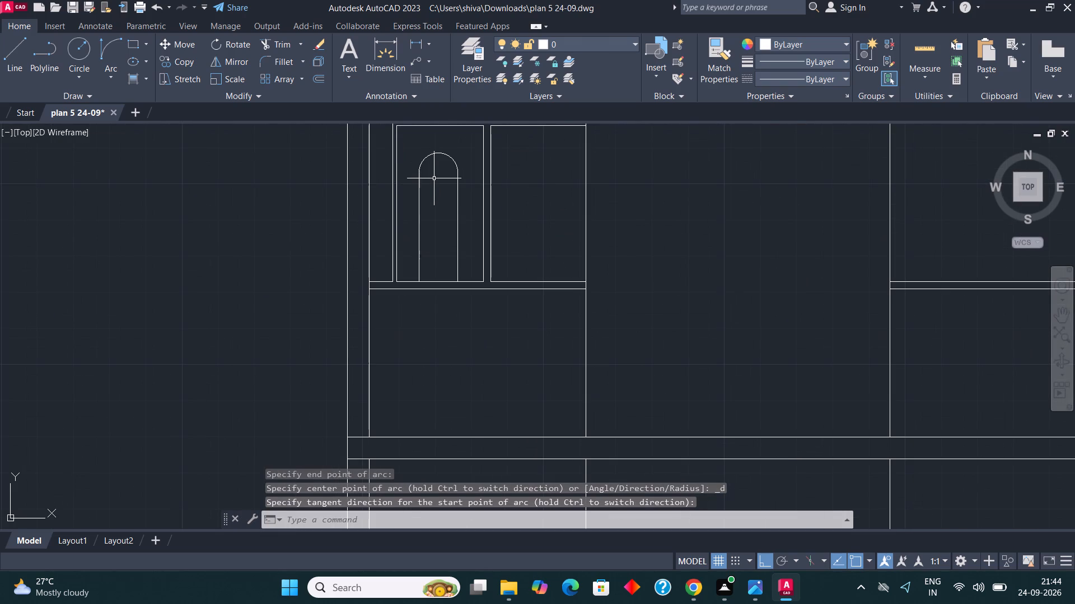
{"action": "scroll", "coordinate": [436, 191], "scroll_direction": "up", "scroll_amount": 1}
{"action": "scroll", "coordinate": [442, 207], "scroll_direction": "down", "scroll_amount": 1}
{"action": "scroll", "coordinate": [395, 230], "scroll_direction": "up", "scroll_amount": 1}
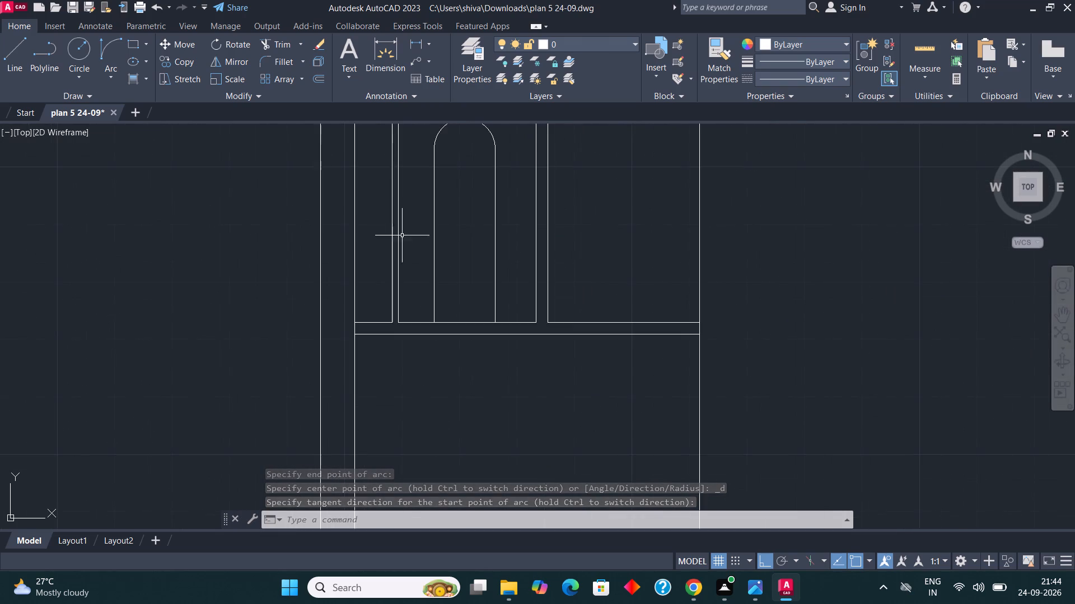
{"action": "scroll", "coordinate": [410, 245], "scroll_direction": "up", "scroll_amount": 1}
{"action": "key", "text": "Escape"}
{"action": "key", "text": "Escape"}
{"action": "key", "text": "c"}
{"action": "key", "text": "Return"}
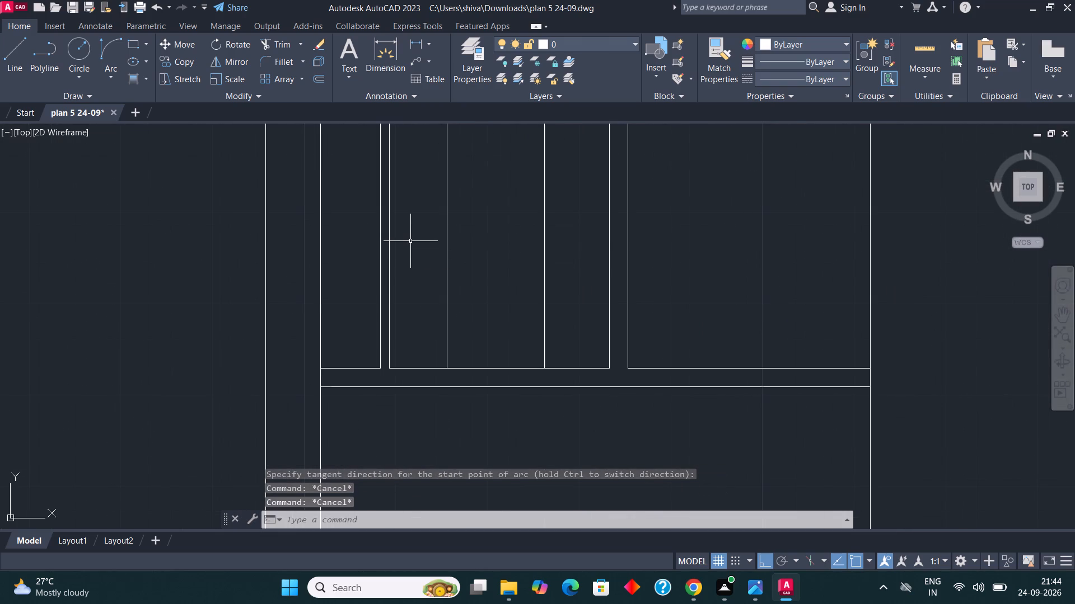
{"action": "scroll", "coordinate": [414, 240], "scroll_direction": "up", "scroll_amount": 2}
{"action": "left_click", "coordinate": [434, 223]}
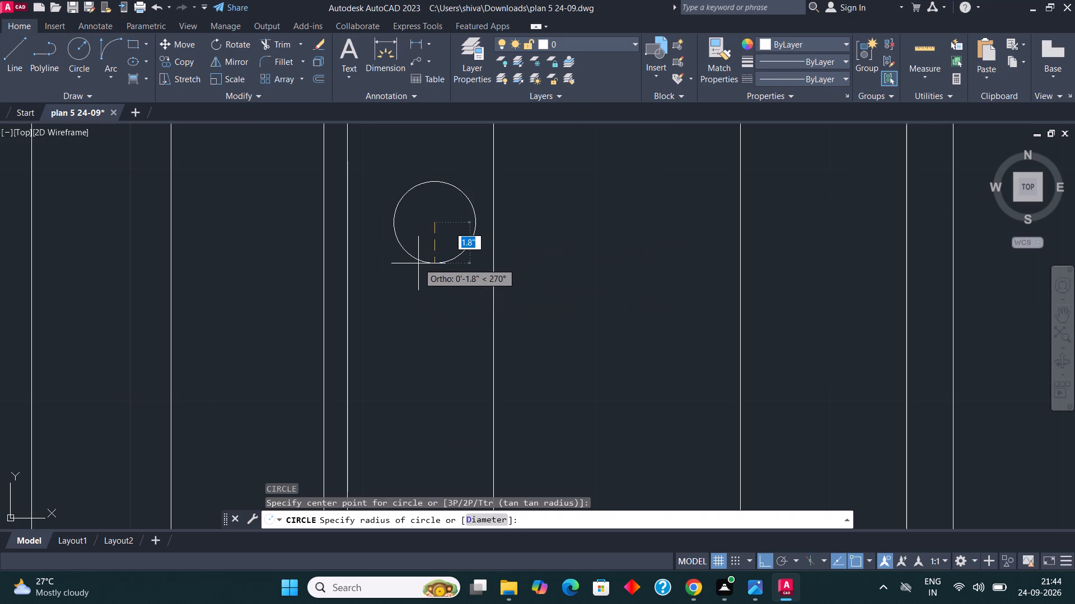
{"action": "scroll", "coordinate": [430, 247], "scroll_direction": "down", "scroll_amount": 2}
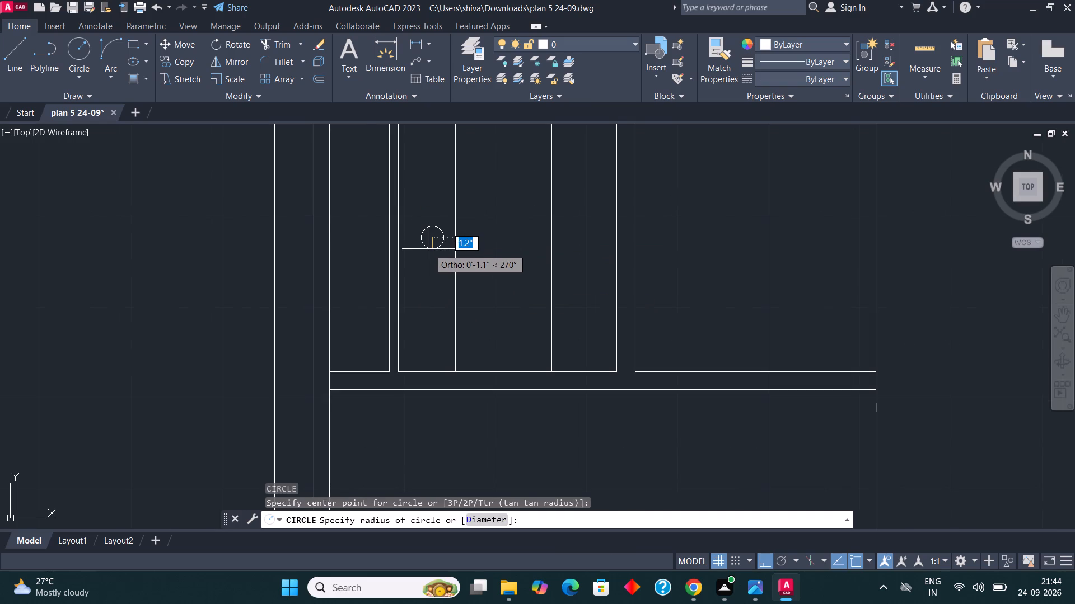
{"action": "scroll", "coordinate": [429, 249], "scroll_direction": "down", "scroll_amount": 1}
{"action": "scroll", "coordinate": [429, 249], "scroll_direction": "up", "scroll_amount": 1}
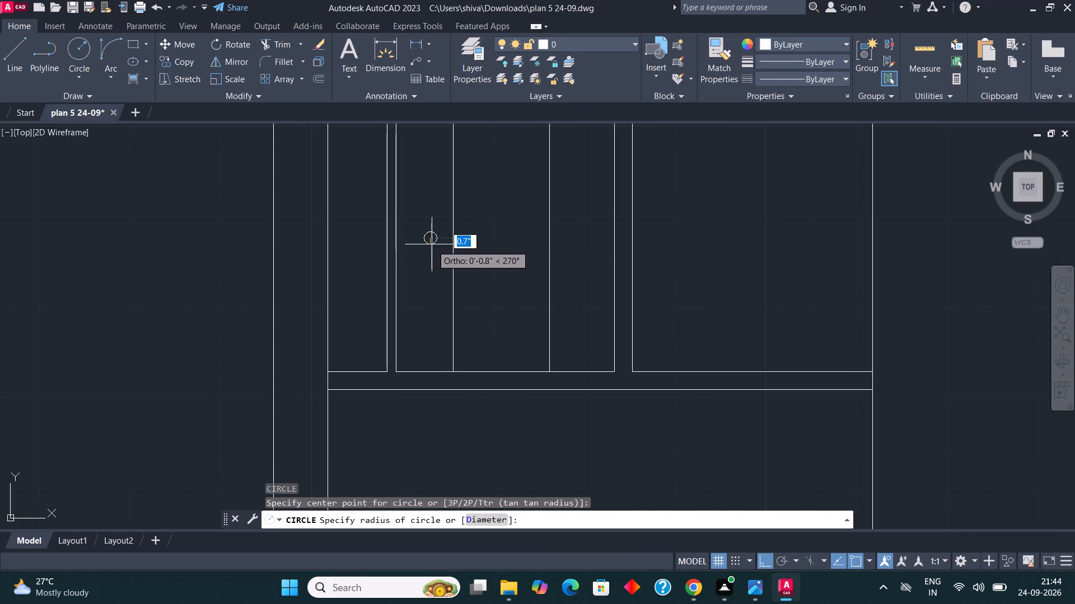
{"action": "left_click", "coordinate": [432, 244]}
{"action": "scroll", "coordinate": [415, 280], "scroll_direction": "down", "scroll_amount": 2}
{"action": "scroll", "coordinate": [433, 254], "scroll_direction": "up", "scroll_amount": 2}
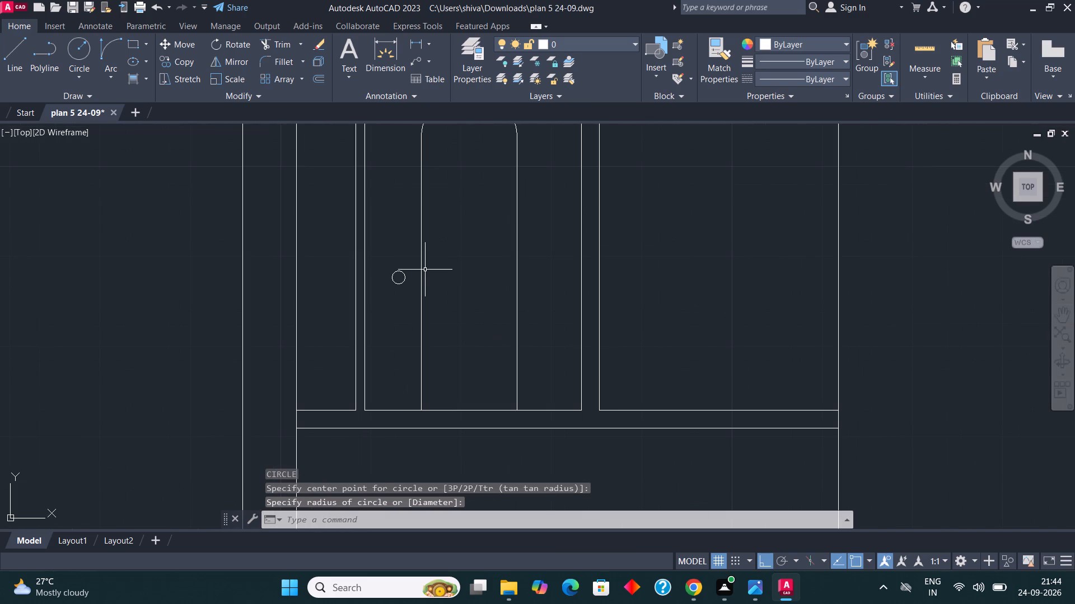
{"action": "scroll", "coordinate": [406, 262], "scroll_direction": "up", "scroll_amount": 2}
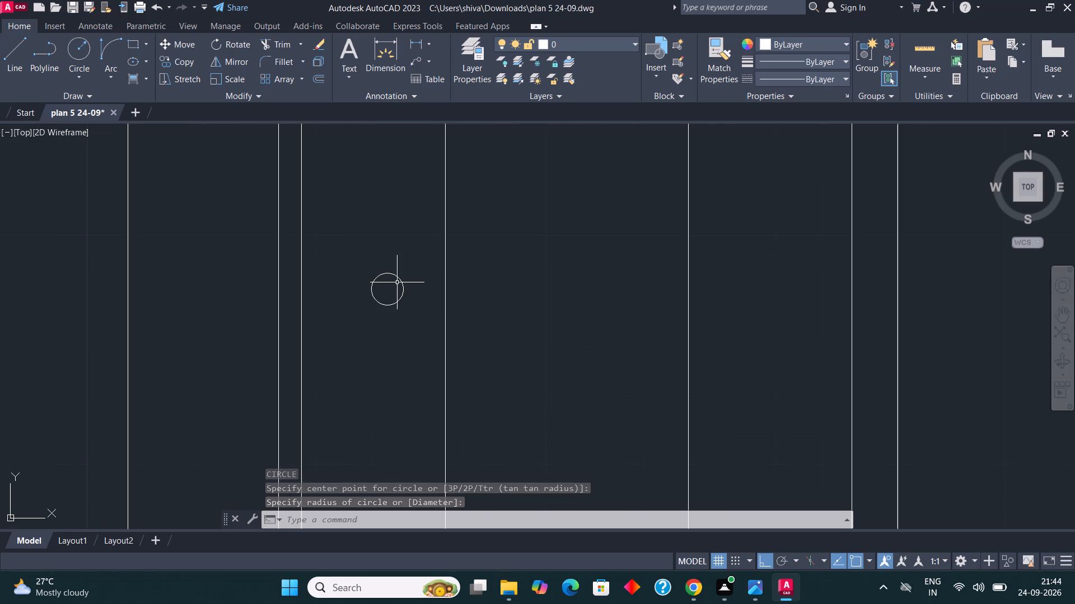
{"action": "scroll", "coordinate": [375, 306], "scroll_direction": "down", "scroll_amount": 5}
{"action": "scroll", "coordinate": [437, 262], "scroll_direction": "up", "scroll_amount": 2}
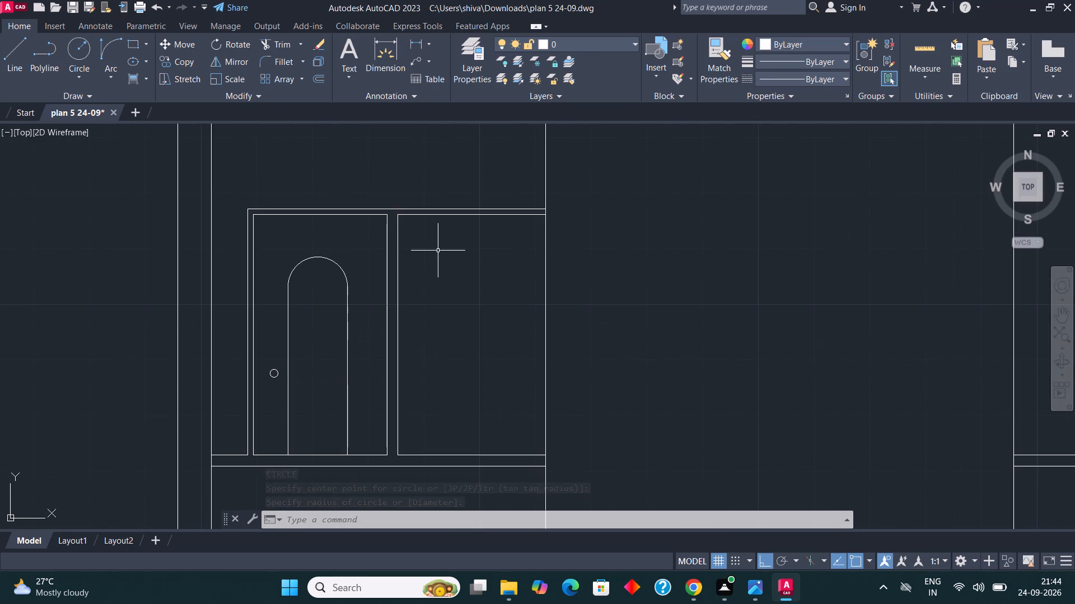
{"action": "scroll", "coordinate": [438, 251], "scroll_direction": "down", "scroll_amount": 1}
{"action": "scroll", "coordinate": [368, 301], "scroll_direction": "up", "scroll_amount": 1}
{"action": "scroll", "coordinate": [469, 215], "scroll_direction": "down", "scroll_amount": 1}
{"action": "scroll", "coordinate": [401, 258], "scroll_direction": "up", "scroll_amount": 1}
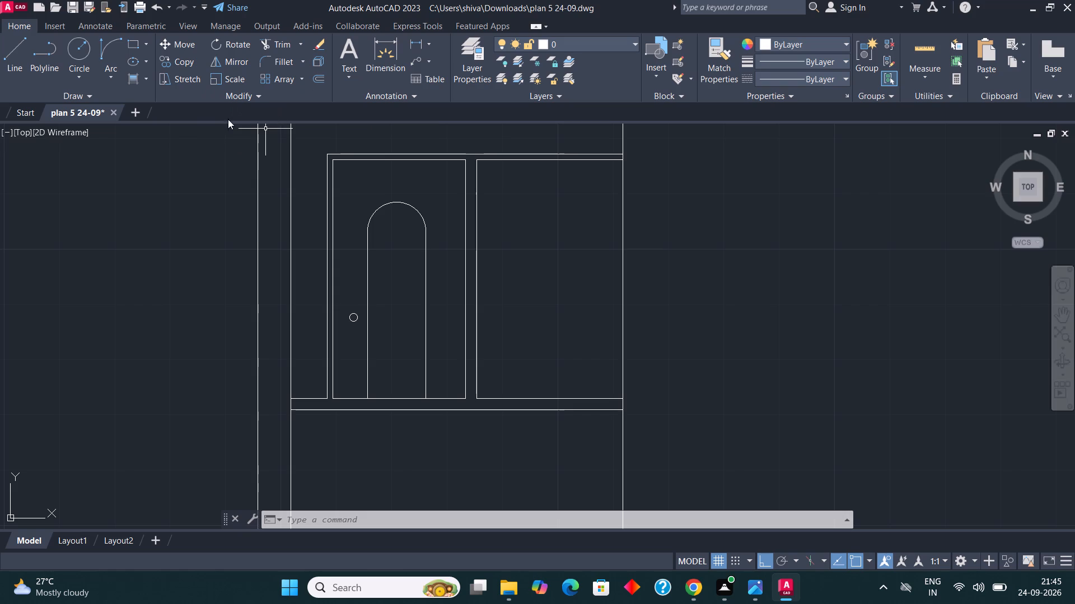
Hatch the two rectangular areas beneath the middle storey's ledges with the ANSI37 pattern at scale 1.
{"action": "left_click", "coordinate": [145, 82]}
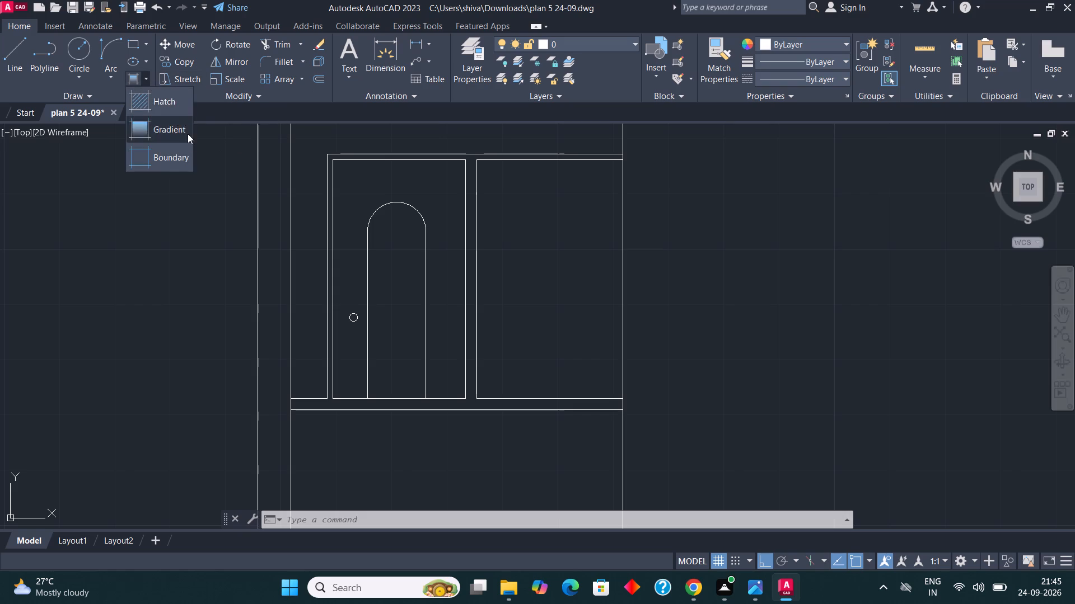
{"action": "left_click", "coordinate": [174, 111]}
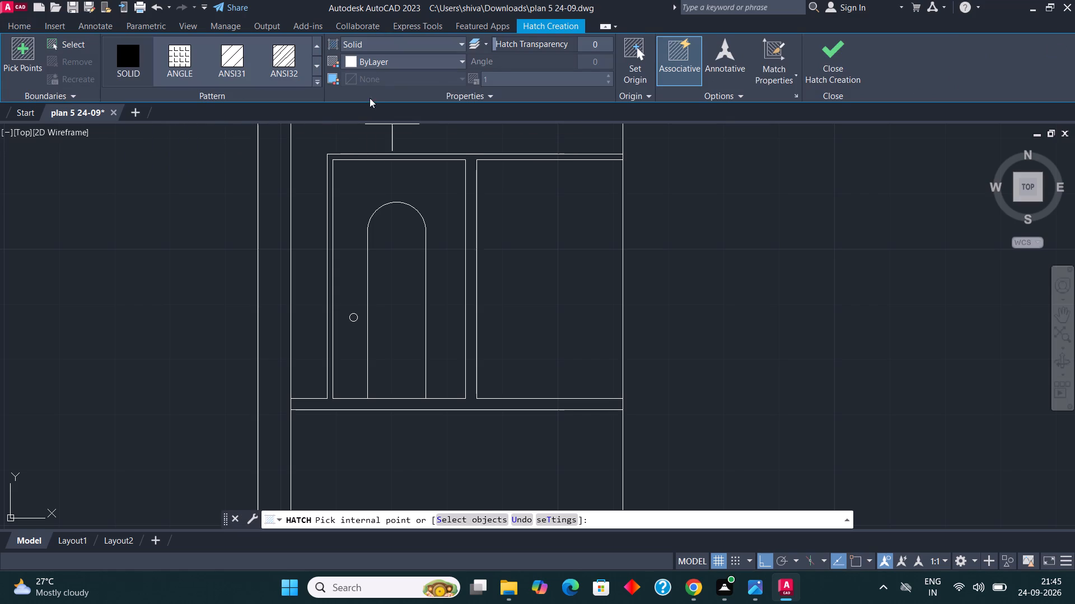
{"action": "left_click", "coordinate": [314, 82]}
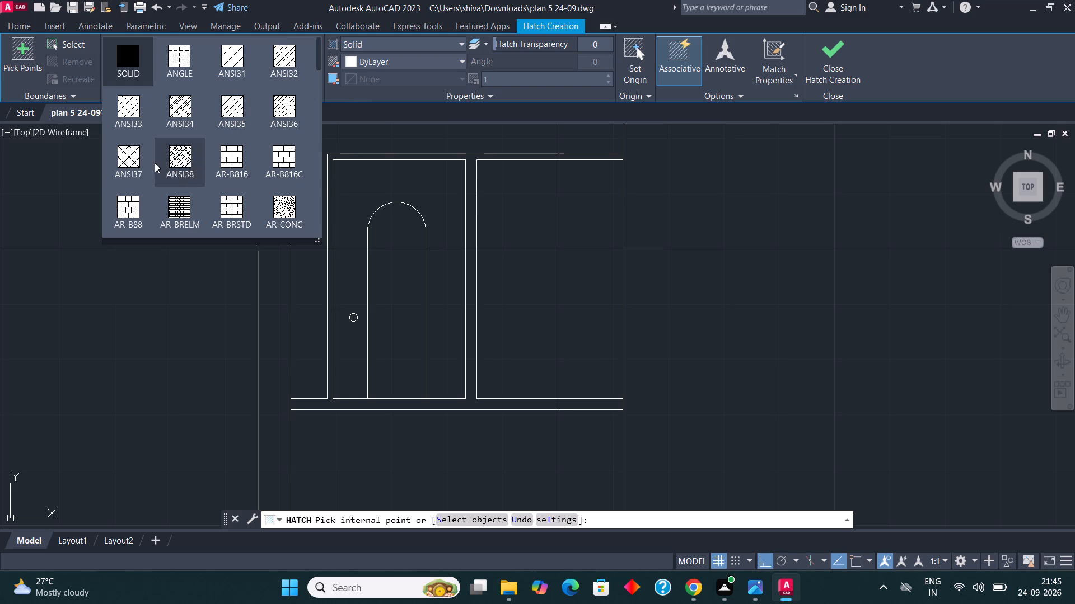
{"action": "left_click", "coordinate": [121, 150]}
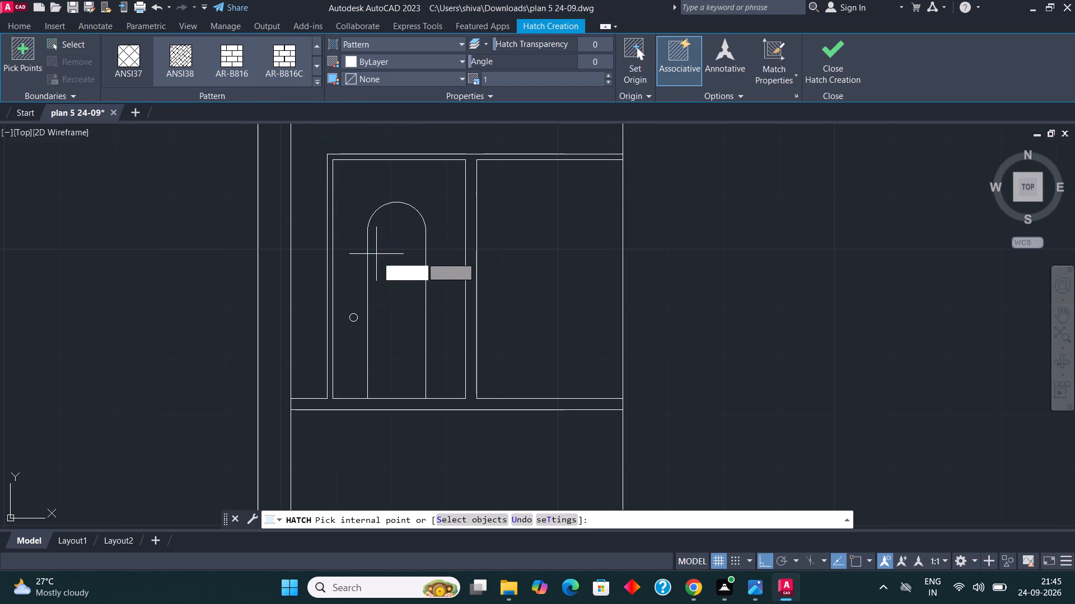
{"action": "scroll", "coordinate": [399, 183], "scroll_direction": "down", "scroll_amount": 2}
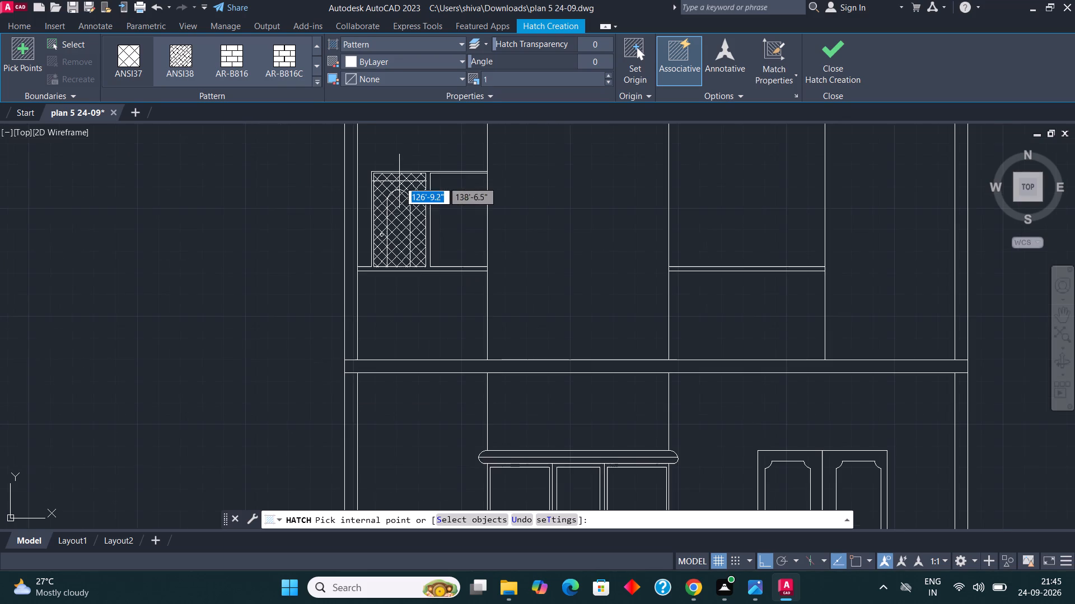
{"action": "scroll", "coordinate": [406, 315], "scroll_direction": "up", "scroll_amount": 1}
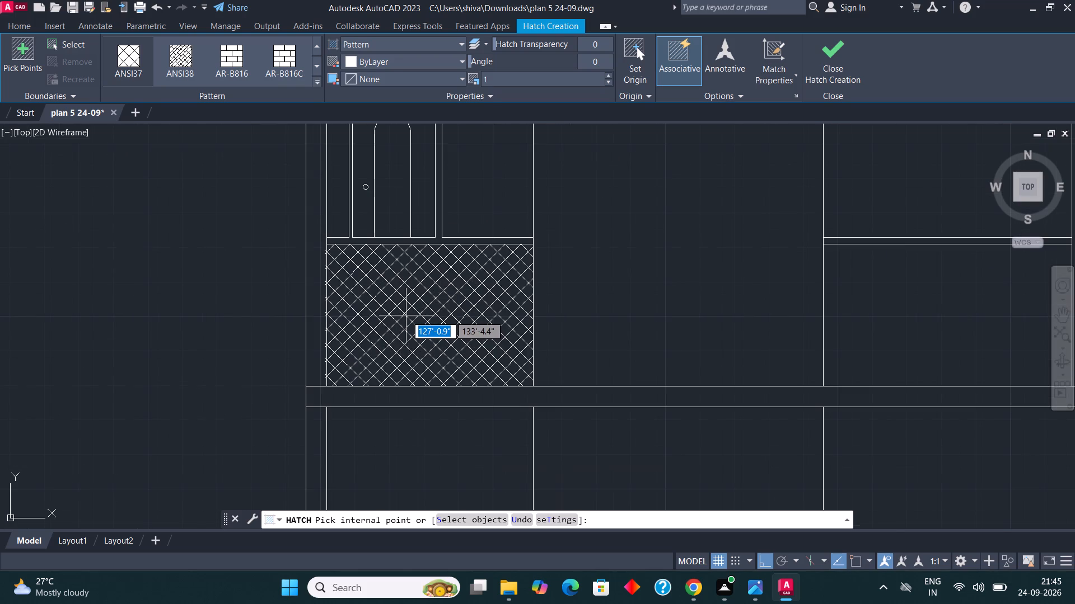
{"action": "left_click", "coordinate": [406, 315]}
{"action": "scroll", "coordinate": [262, 308], "scroll_direction": "down", "scroll_amount": 1}
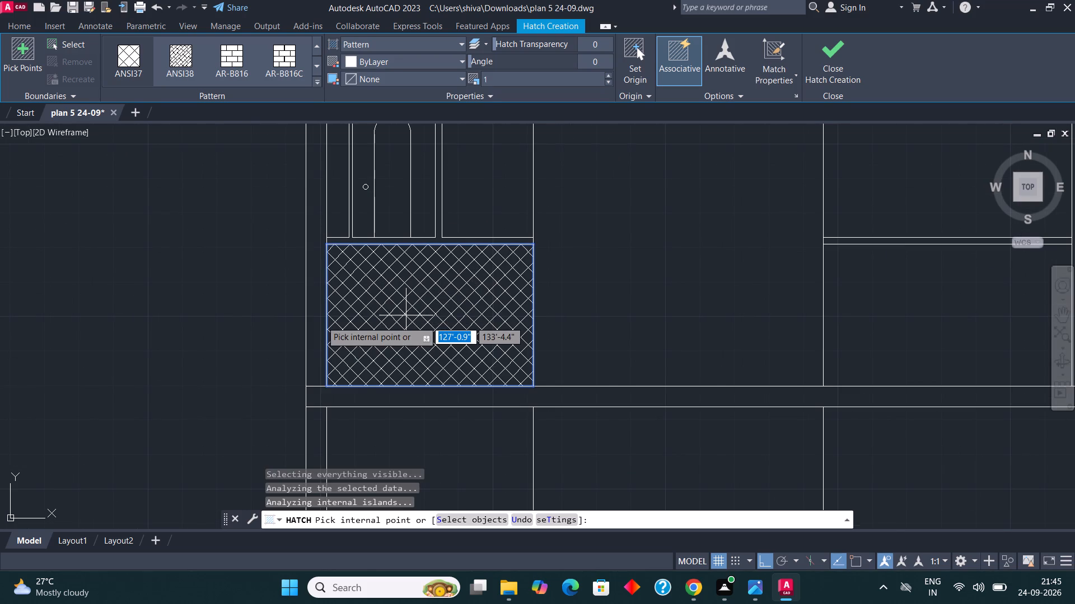
{"action": "scroll", "coordinate": [261, 306], "scroll_direction": "down", "scroll_amount": 3}
{"action": "scroll", "coordinate": [385, 299], "scroll_direction": "up", "scroll_amount": 1}
{"action": "scroll", "coordinate": [443, 310], "scroll_direction": "up", "scroll_amount": 1}
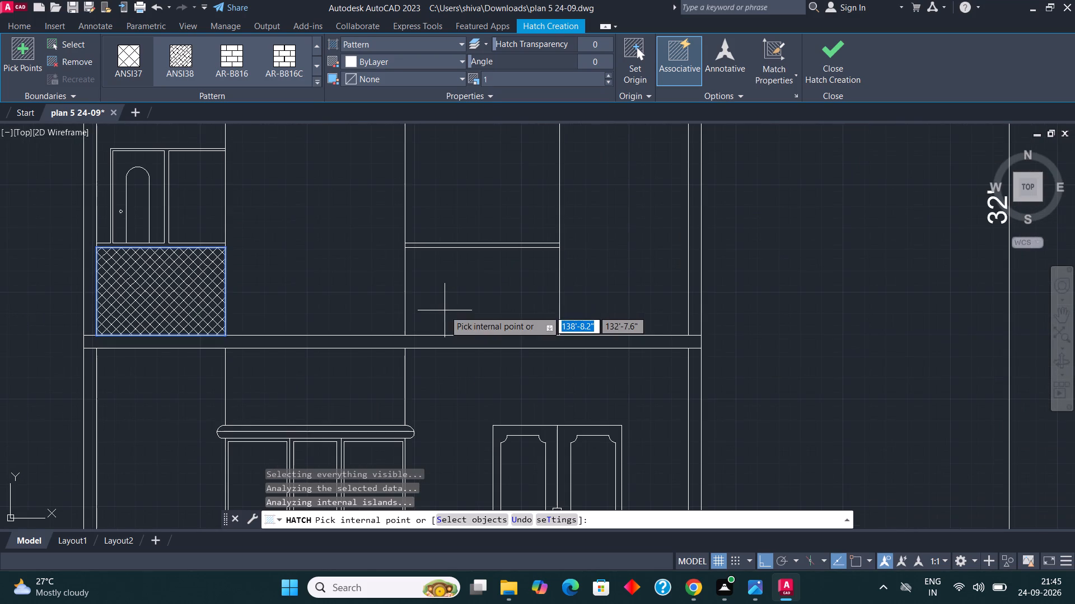
{"action": "left_click", "coordinate": [474, 307]}
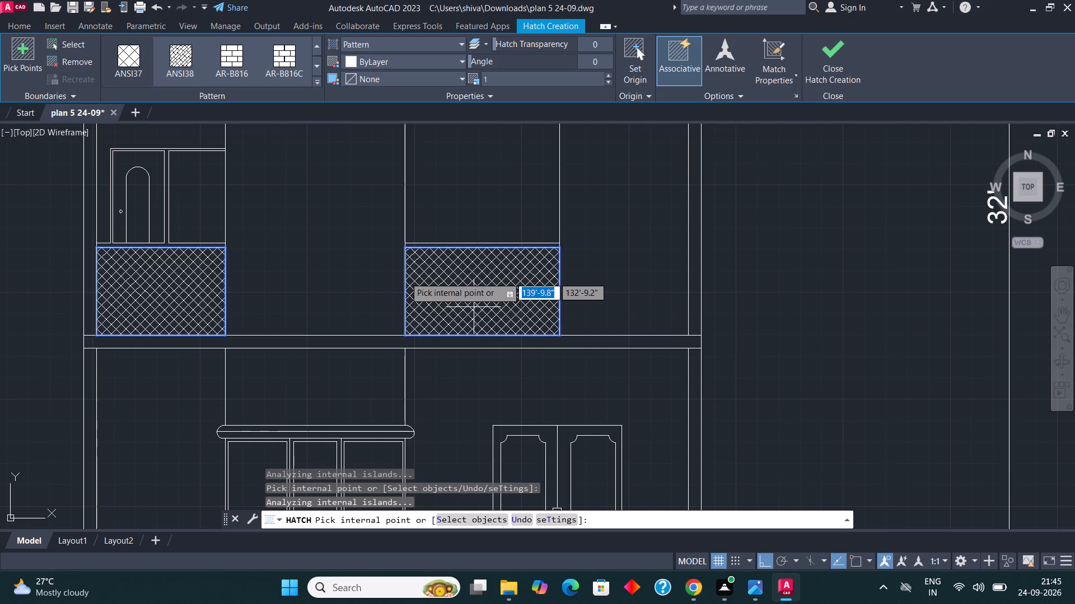
Hatch the upper and lower panels of both leaves of the ground-floor double door with the same ANSI37 pattern.
{"action": "scroll", "coordinate": [355, 214], "scroll_direction": "down", "scroll_amount": 2}
{"action": "scroll", "coordinate": [436, 314], "scroll_direction": "up", "scroll_amount": 1}
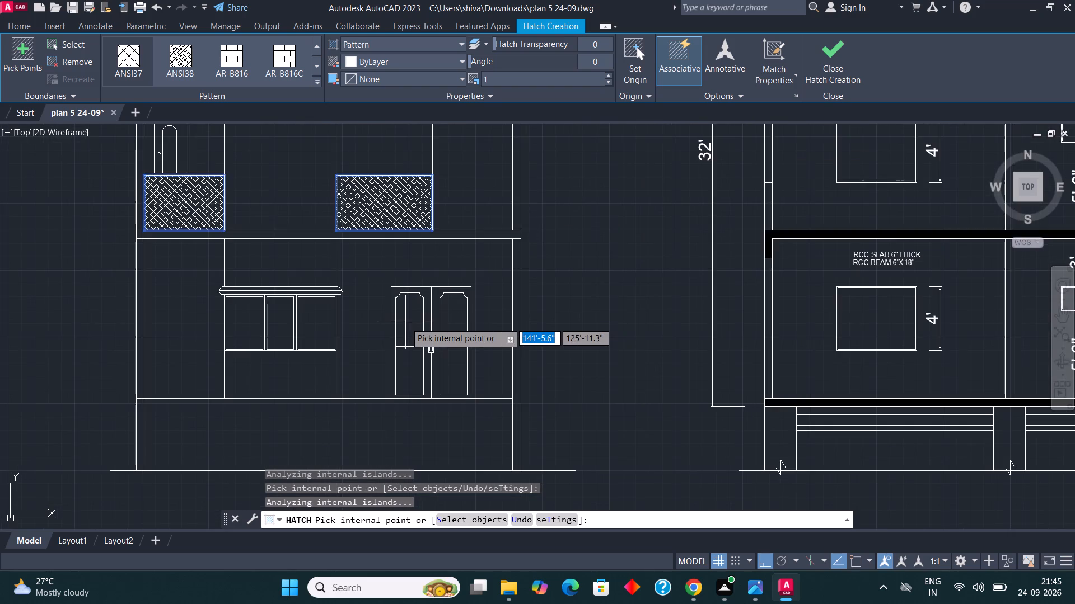
{"action": "scroll", "coordinate": [405, 322], "scroll_direction": "up", "scroll_amount": 1}
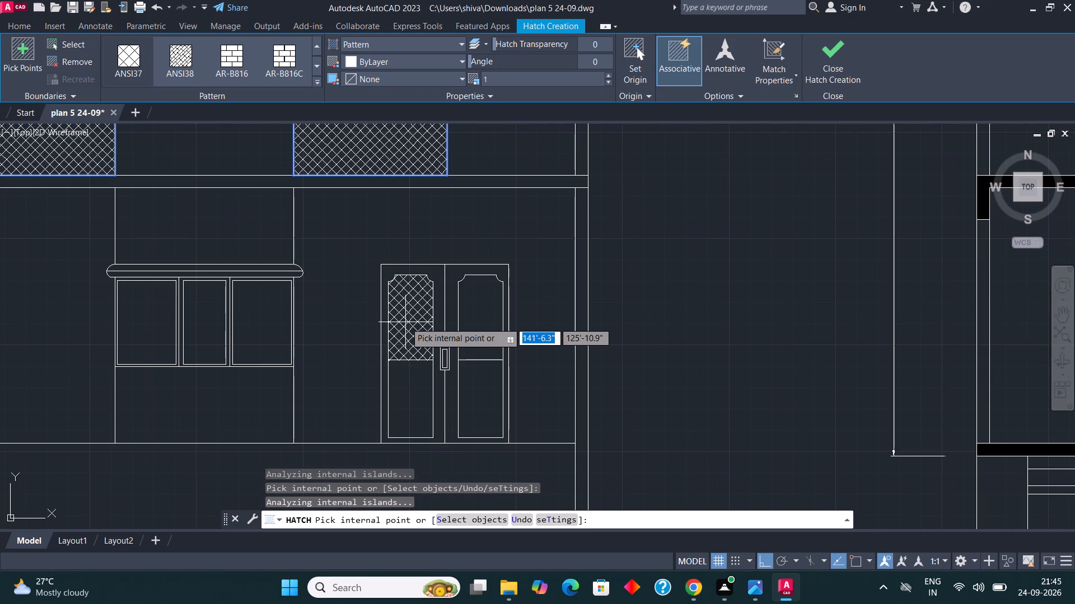
{"action": "left_click", "coordinate": [405, 322]}
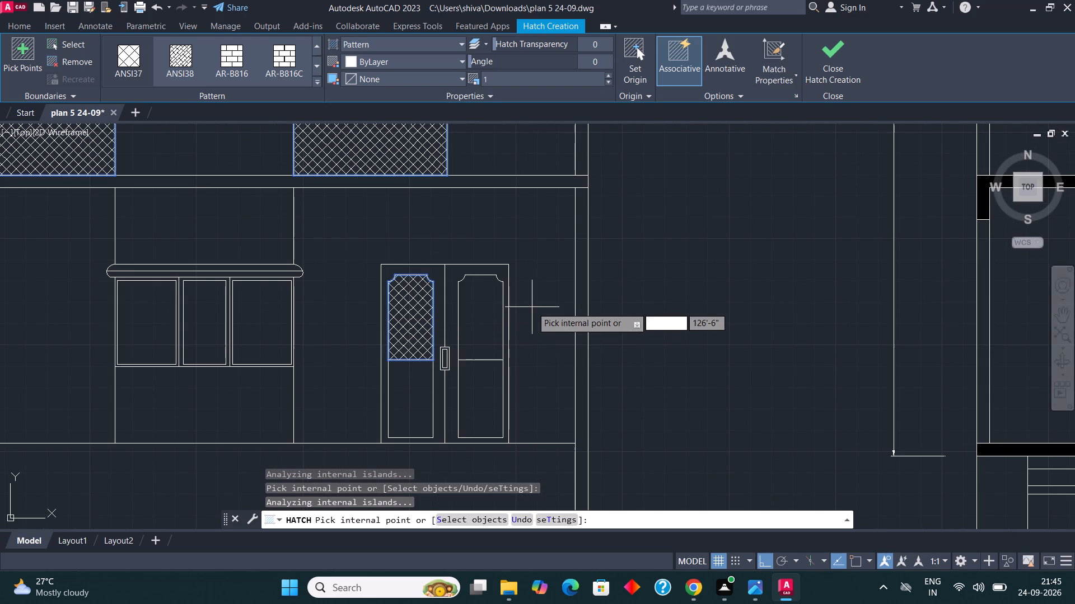
{"action": "left_click", "coordinate": [483, 319]}
{"action": "scroll", "coordinate": [483, 296], "scroll_direction": "down", "scroll_amount": 1}
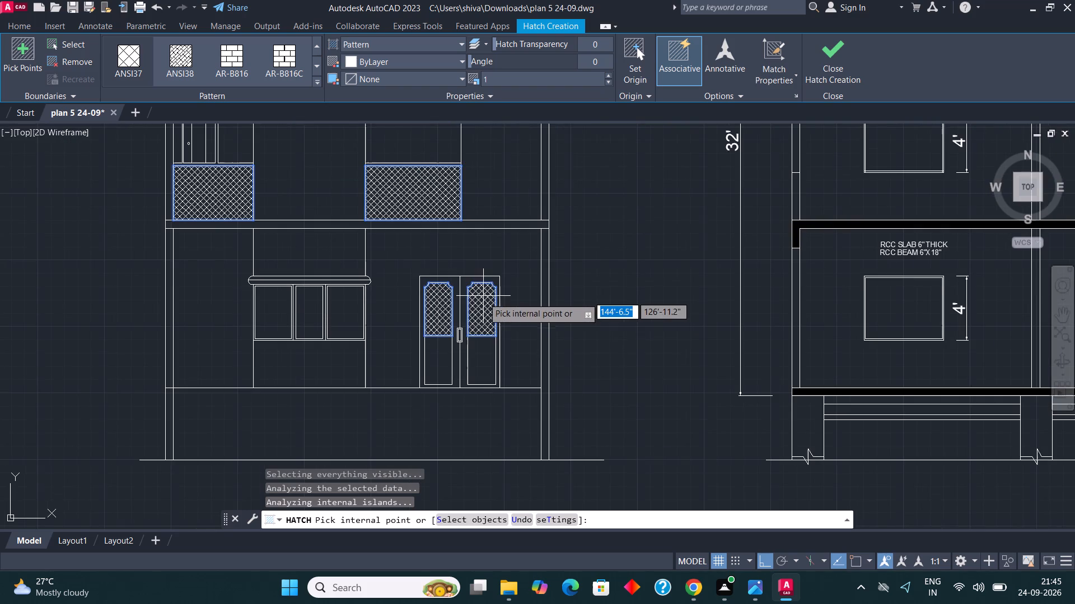
{"action": "scroll", "coordinate": [465, 349], "scroll_direction": "up", "scroll_amount": 1}
{"action": "scroll", "coordinate": [472, 383], "scroll_direction": "down", "scroll_amount": 1}
{"action": "scroll", "coordinate": [475, 383], "scroll_direction": "up", "scroll_amount": 1}
{"action": "scroll", "coordinate": [471, 369], "scroll_direction": "down", "scroll_amount": 1}
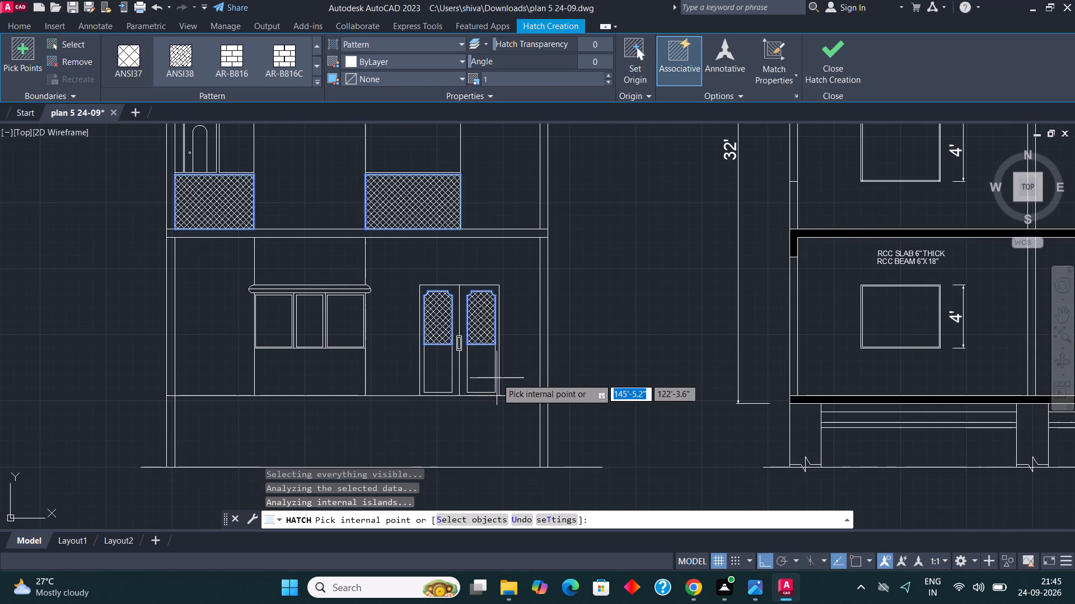
{"action": "scroll", "coordinate": [473, 371], "scroll_direction": "up", "scroll_amount": 2}
{"action": "left_click", "coordinate": [478, 366]}
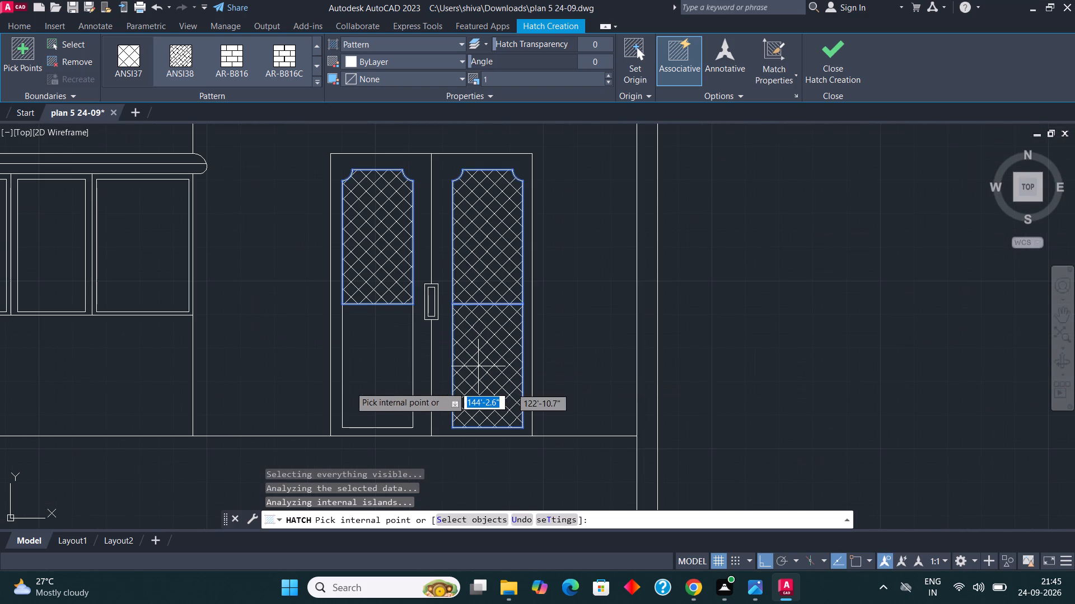
{"action": "left_click", "coordinate": [356, 381]}
{"action": "scroll", "coordinate": [528, 392], "scroll_direction": "down", "scroll_amount": 3}
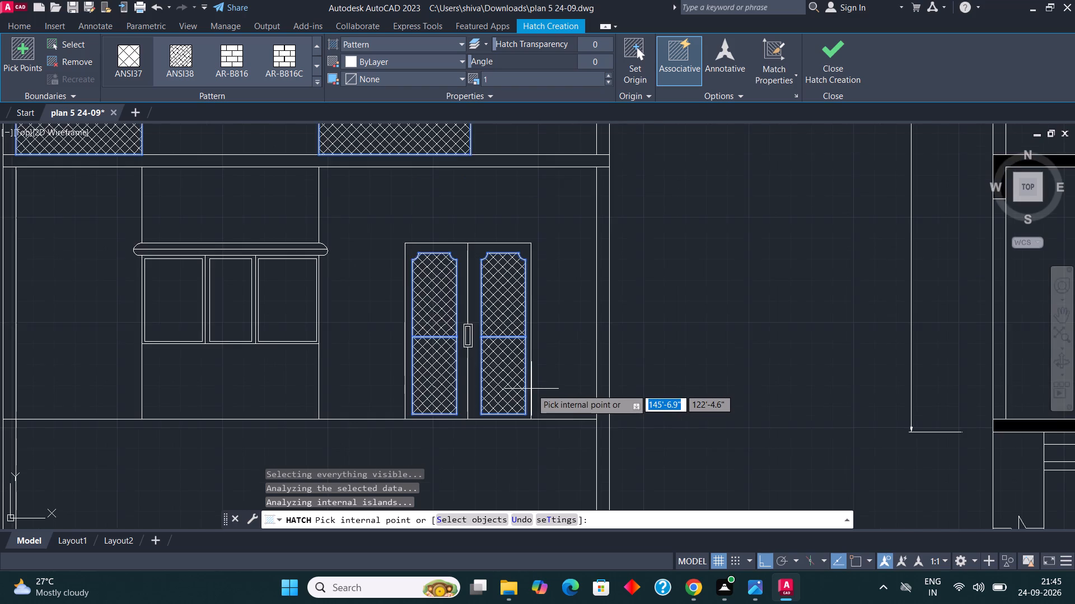
Hatch the arched panel in the middle storey's left opening with ANSI37 and end the hatching.
{"action": "scroll", "coordinate": [480, 320], "scroll_direction": "down", "scroll_amount": 1}
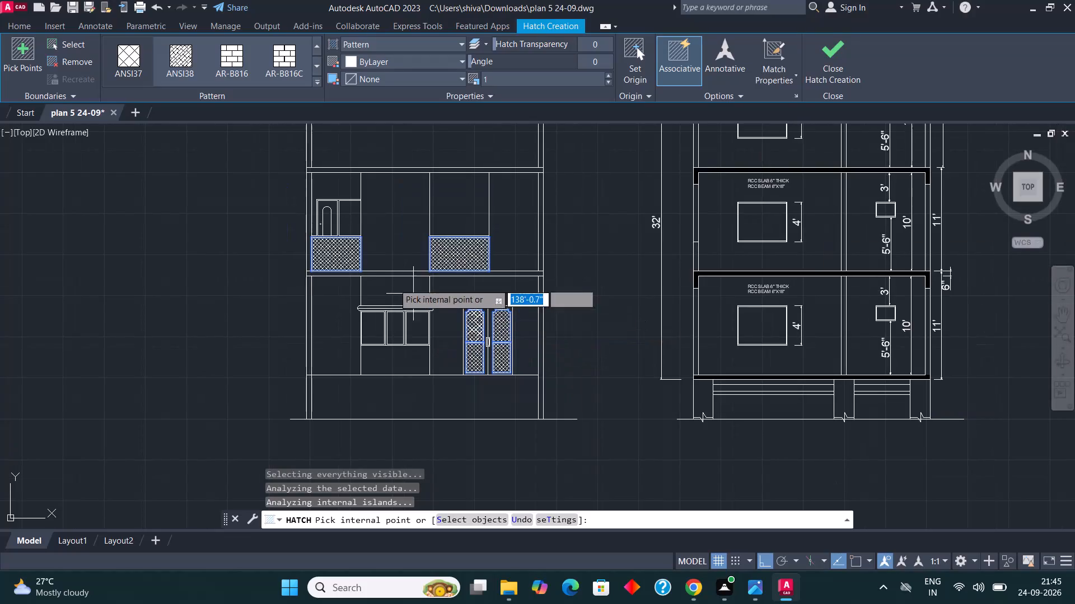
{"action": "scroll", "coordinate": [334, 232], "scroll_direction": "up", "scroll_amount": 2}
{"action": "scroll", "coordinate": [419, 332], "scroll_direction": "down", "scroll_amount": 1}
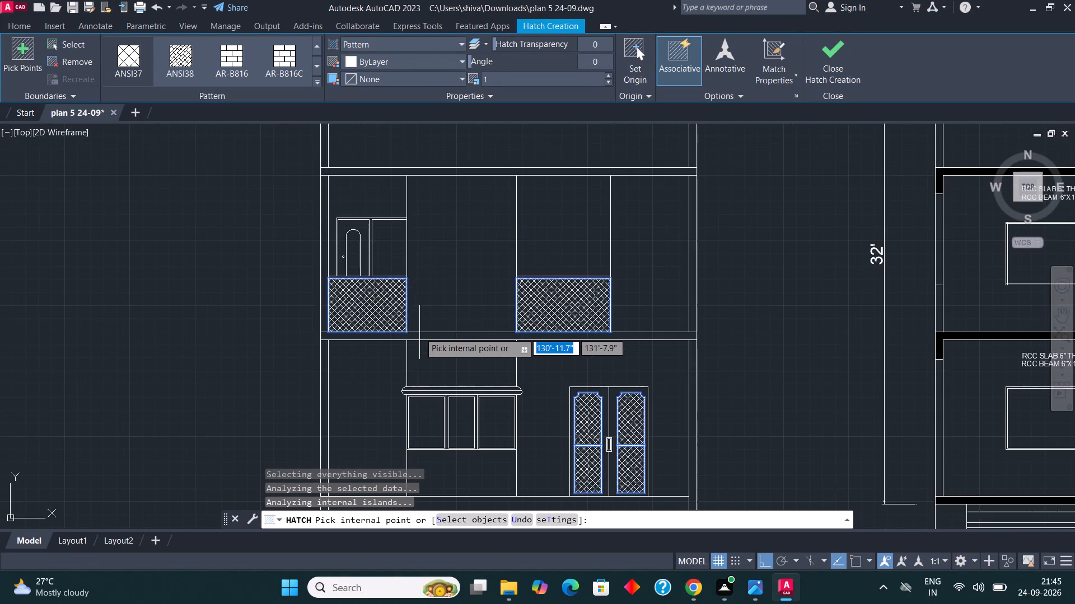
{"action": "scroll", "coordinate": [377, 276], "scroll_direction": "up", "scroll_amount": 1}
{"action": "scroll", "coordinate": [330, 244], "scroll_direction": "up", "scroll_amount": 2}
{"action": "left_click", "coordinate": [330, 244]}
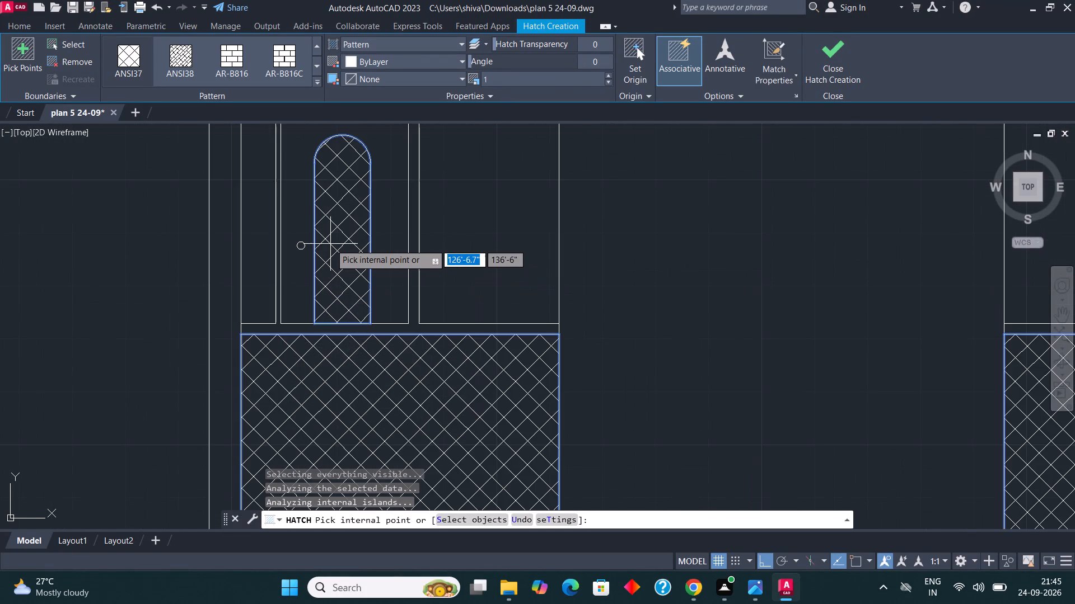
{"action": "scroll", "coordinate": [403, 381], "scroll_direction": "down", "scroll_amount": 3}
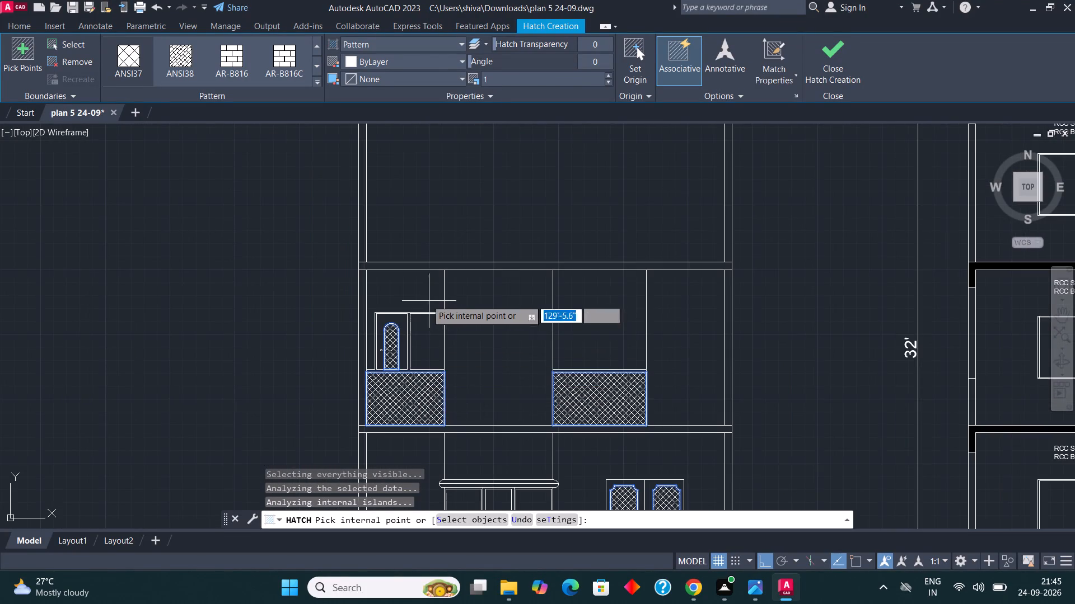
{"action": "scroll", "coordinate": [413, 291], "scroll_direction": "up", "scroll_amount": 1}
{"action": "scroll", "coordinate": [385, 362], "scroll_direction": "down", "scroll_amount": 1}
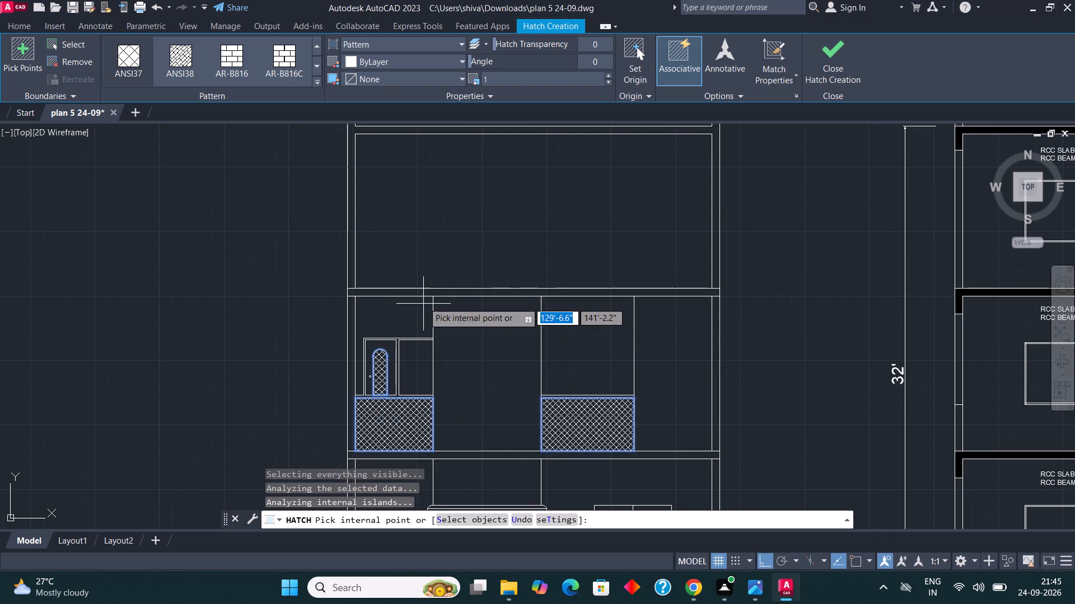
{"action": "scroll", "coordinate": [423, 302], "scroll_direction": "up", "scroll_amount": 1}
{"action": "scroll", "coordinate": [424, 363], "scroll_direction": "down", "scroll_amount": 2}
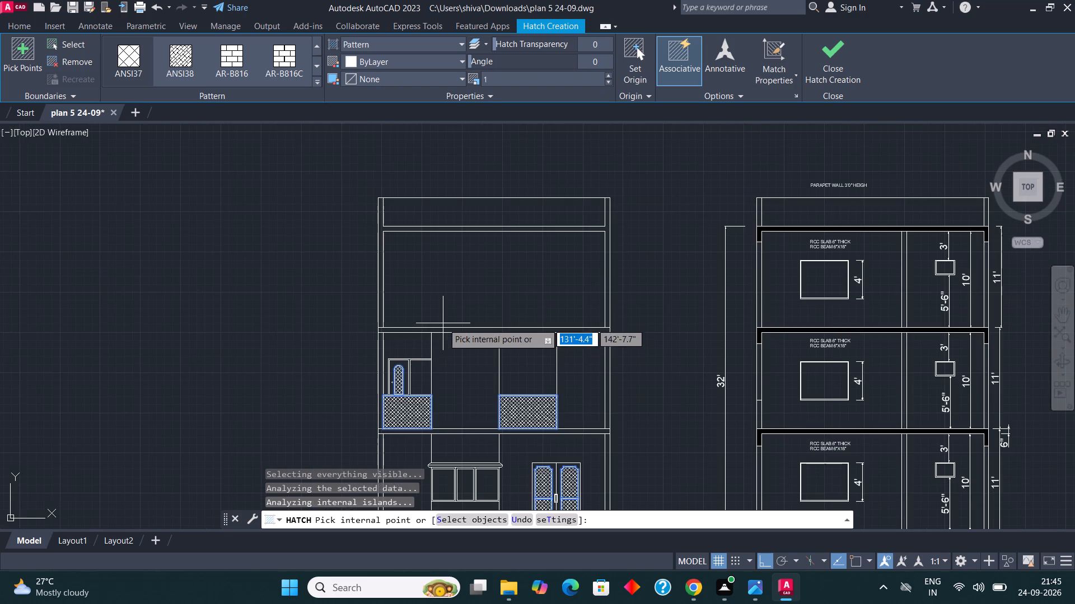
{"action": "key", "text": "Escape"}
{"action": "key", "text": "Escape"}
Draw a rectangle about 2'-3.5" wide and 1'-7.5" high in the middle storey's central bay, its top level with the left opening's frame.
{"action": "scroll", "coordinate": [508, 408], "scroll_direction": "up", "scroll_amount": 2}
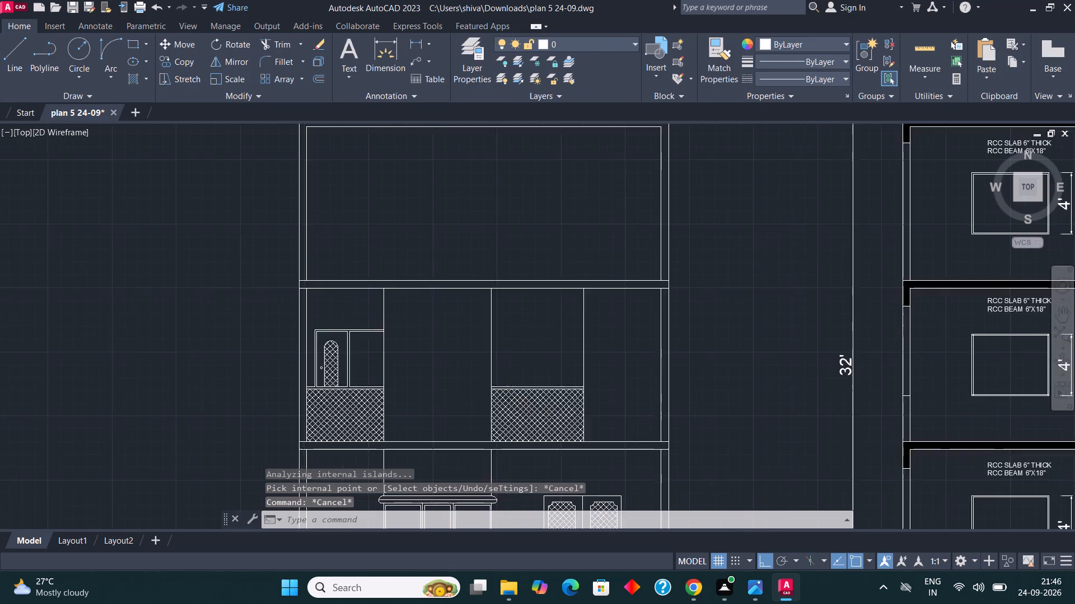
{"action": "scroll", "coordinate": [502, 288], "scroll_direction": "down", "scroll_amount": 1}
{"action": "scroll", "coordinate": [478, 323], "scroll_direction": "up", "scroll_amount": 1}
{"action": "key", "text": "Escape"}
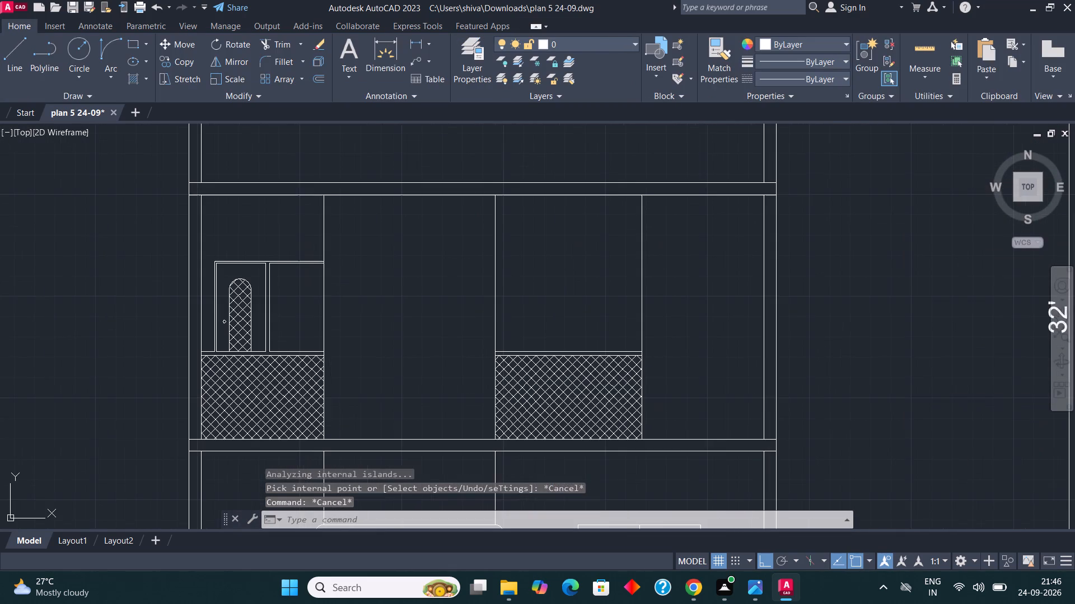
{"action": "key", "text": "Escape"}
{"action": "type", "text": "REC"}
{"action": "key", "text": "Return"}
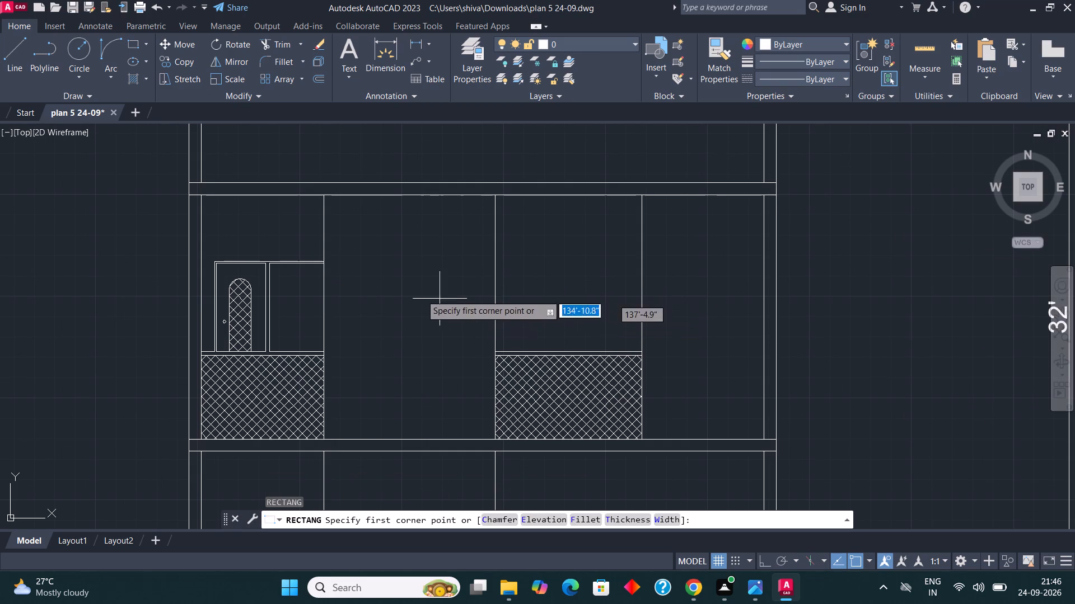
{"action": "scroll", "coordinate": [381, 285], "scroll_direction": "up", "scroll_amount": 1}
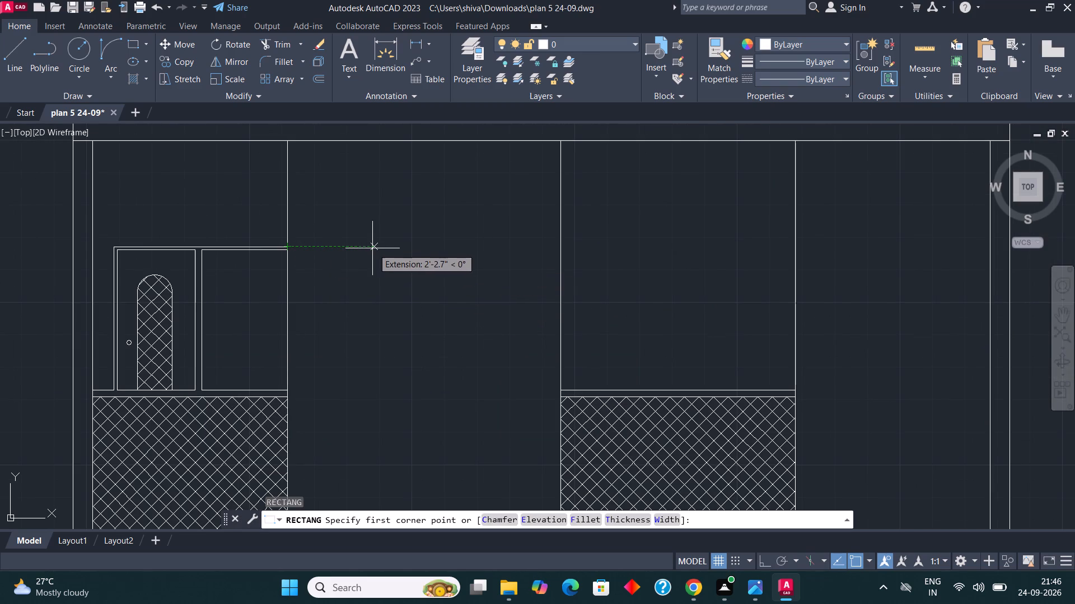
{"action": "left_click", "coordinate": [367, 249]}
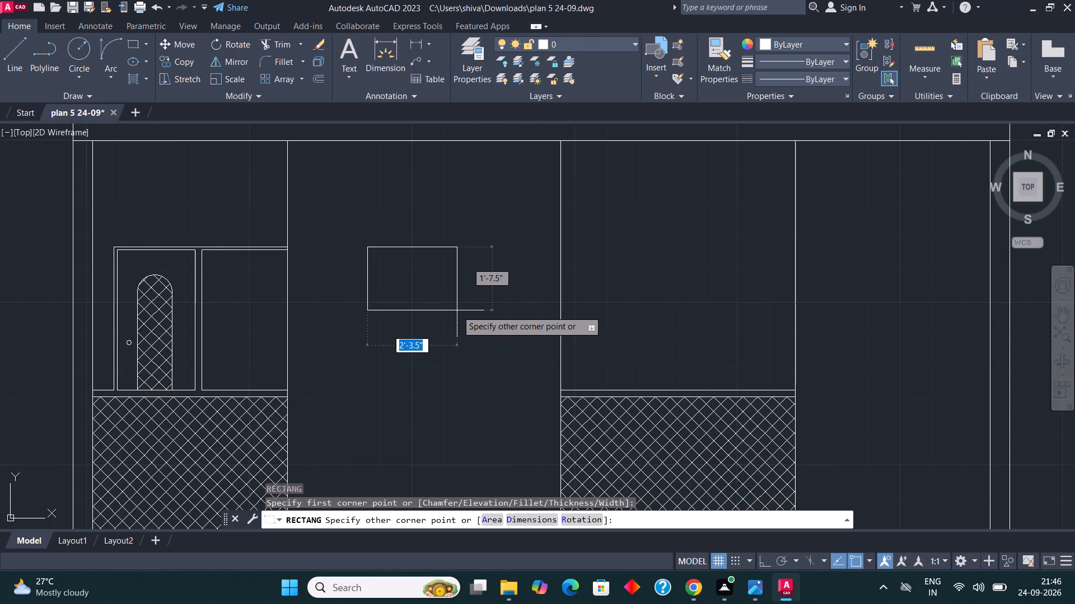
{"action": "left_click", "coordinate": [457, 310]}
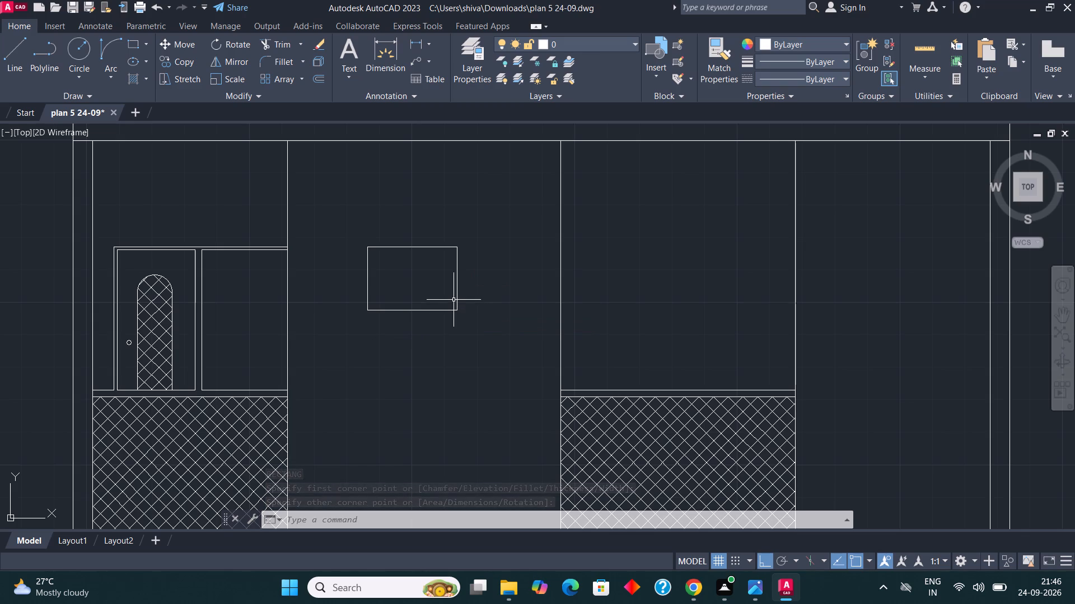
Offset the rectangle in the middle storey's central bay 1" inward to form a frame.
{"action": "scroll", "coordinate": [471, 300], "scroll_direction": "up", "scroll_amount": 1}
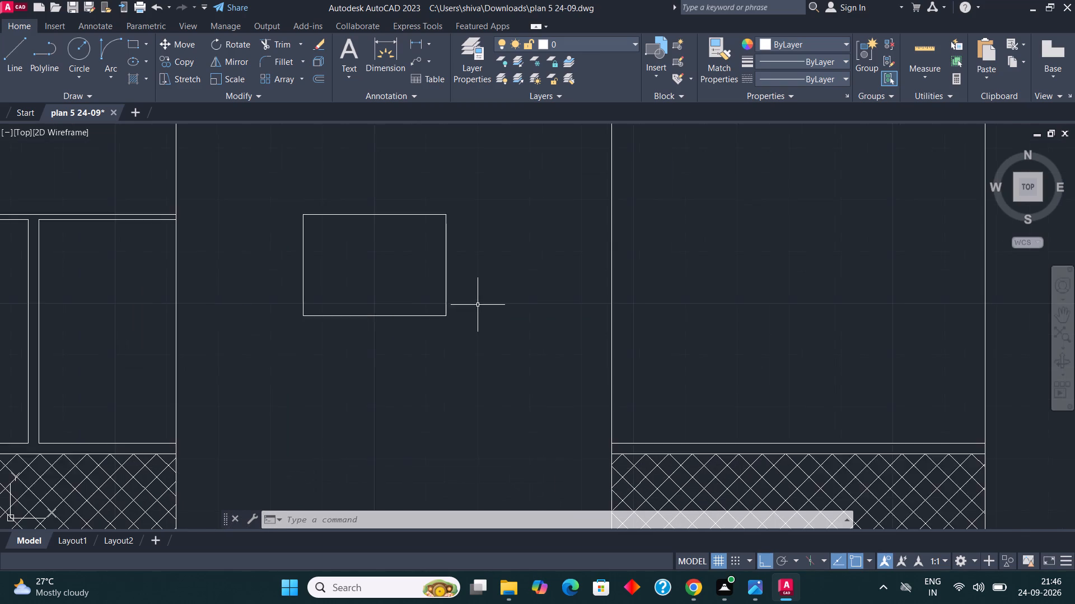
{"action": "scroll", "coordinate": [486, 308], "scroll_direction": "down", "scroll_amount": 1}
{"action": "left_click", "coordinate": [488, 329]}
{"action": "left_click", "coordinate": [460, 300]}
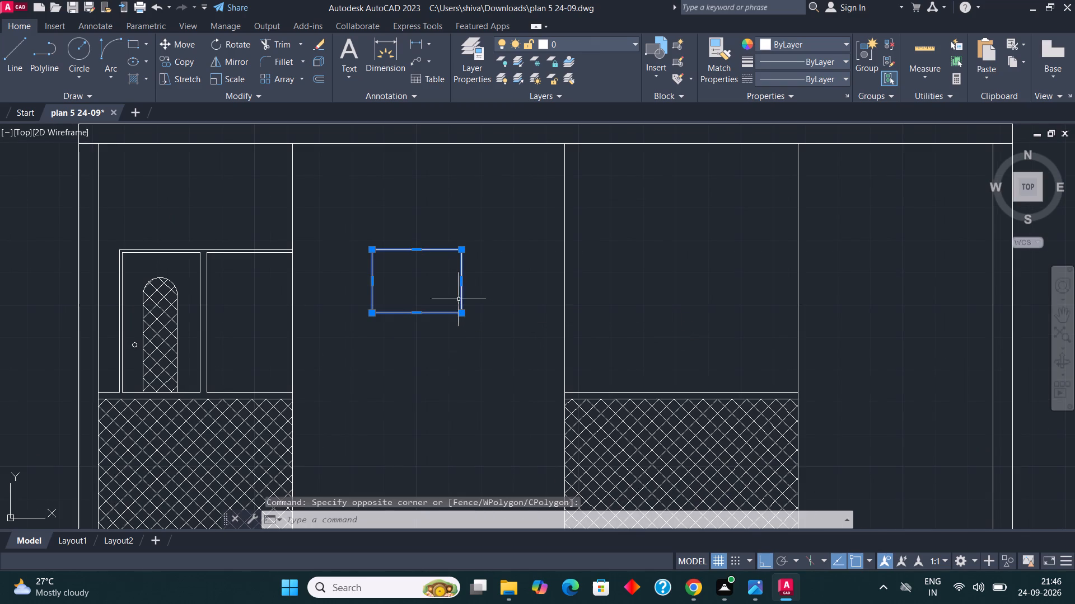
{"action": "left_click", "coordinate": [322, 83]}
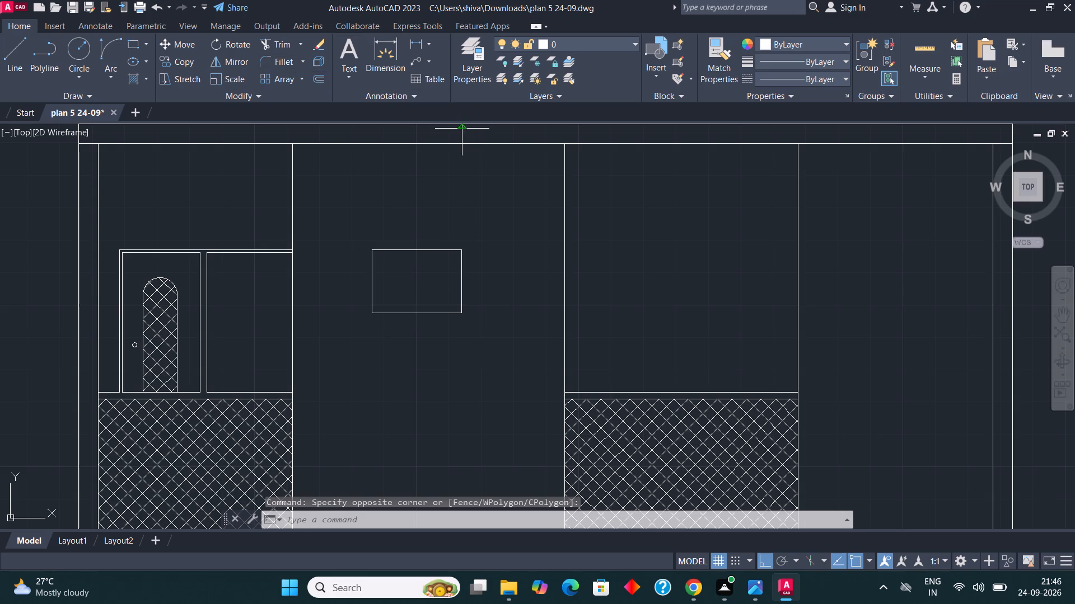
{"action": "scroll", "coordinate": [403, 278], "scroll_direction": "up", "scroll_amount": 1}
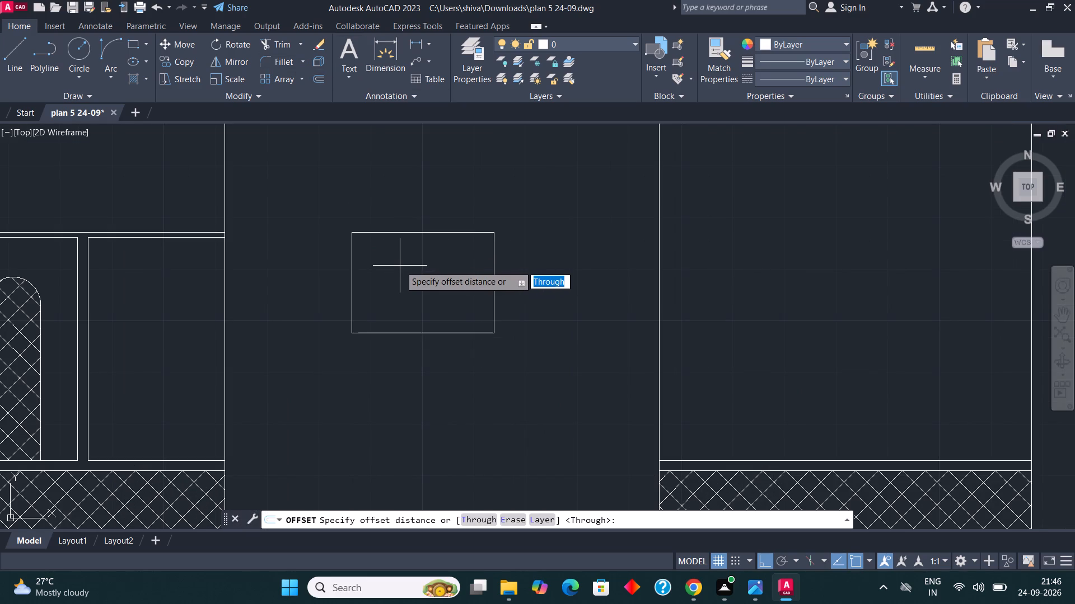
{"action": "key", "text": "1"}
{"action": "key", "text": "shift+quotedbl"}
{"action": "key", "text": "Return"}
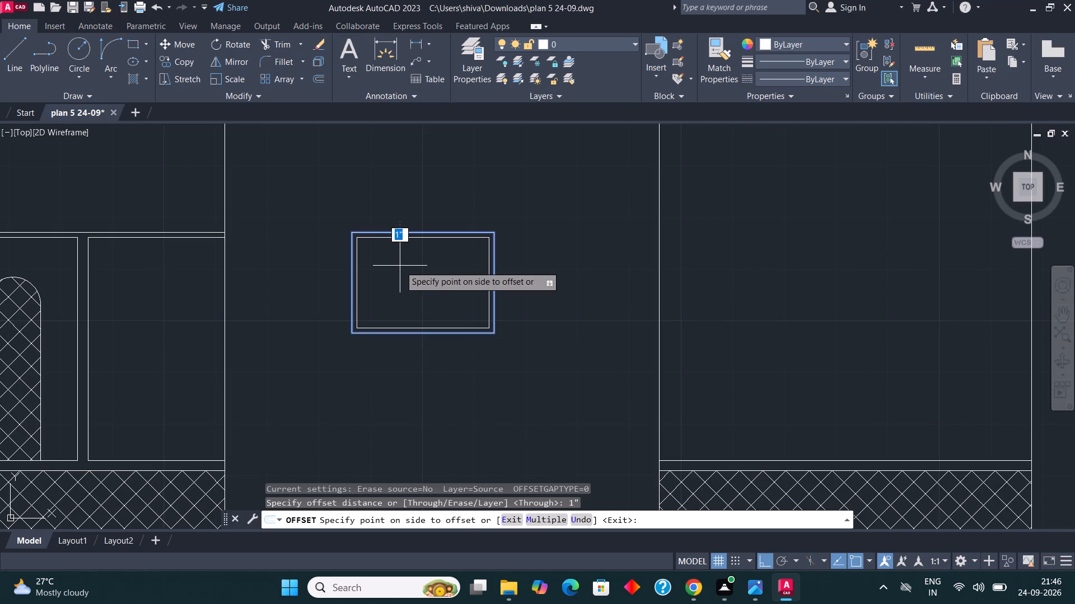
{"action": "left_click", "coordinate": [400, 266]}
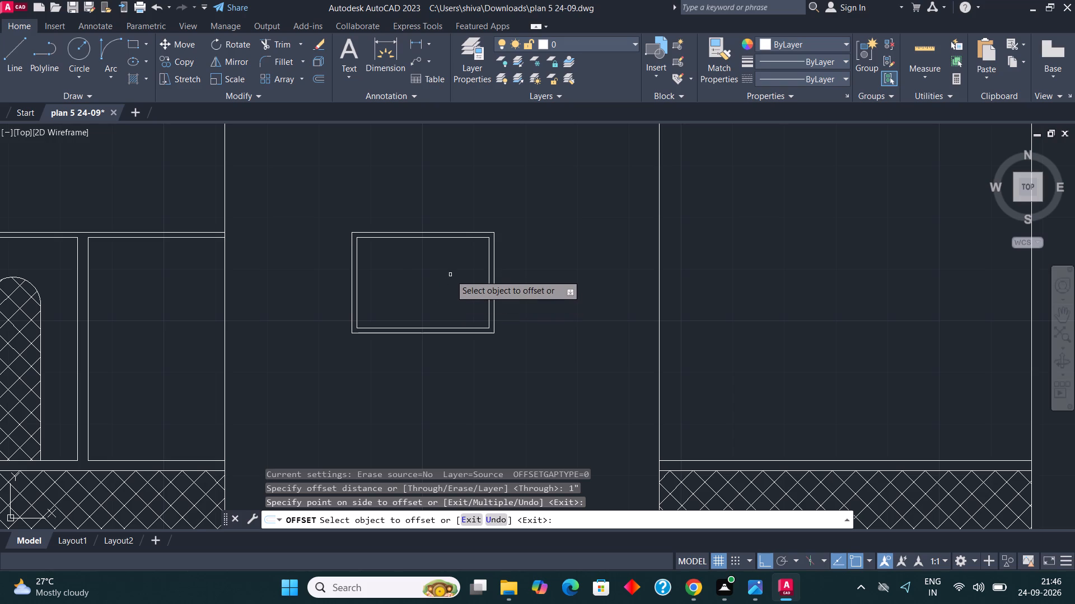
{"action": "scroll", "coordinate": [450, 275], "scroll_direction": "down", "scroll_amount": 1}
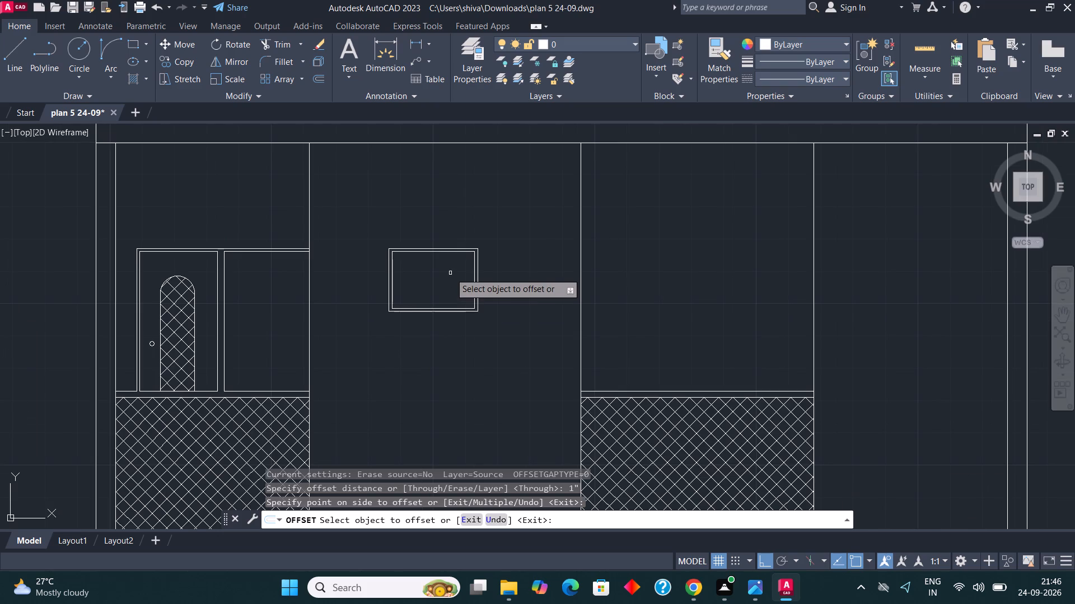
{"action": "scroll", "coordinate": [450, 273], "scroll_direction": "up", "scroll_amount": 1}
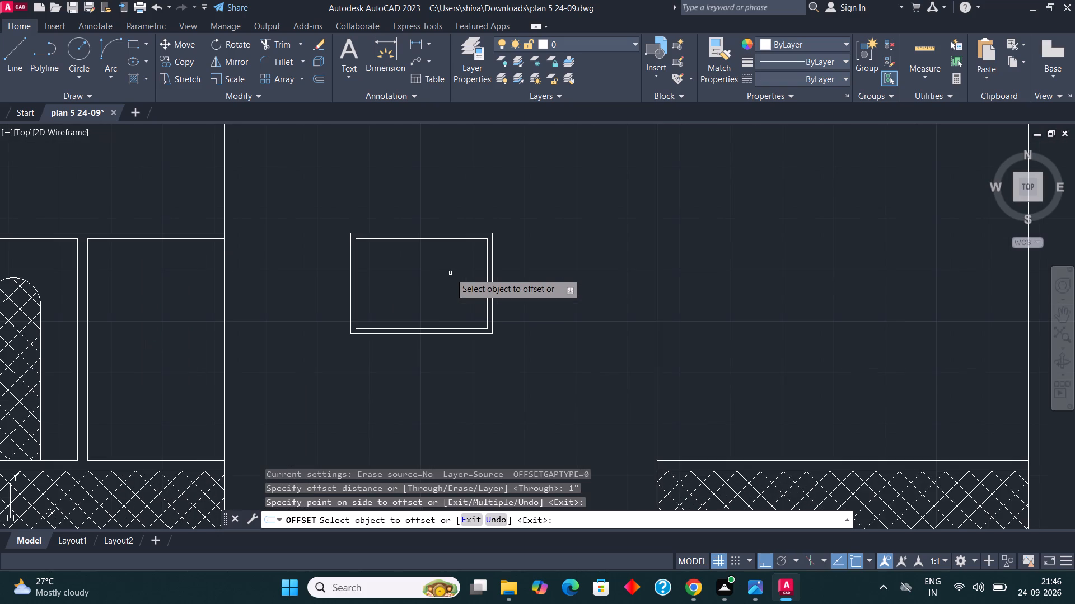
{"action": "scroll", "coordinate": [450, 273], "scroll_direction": "down", "scroll_amount": 2}
{"action": "scroll", "coordinate": [446, 255], "scroll_direction": "up", "scroll_amount": 1}
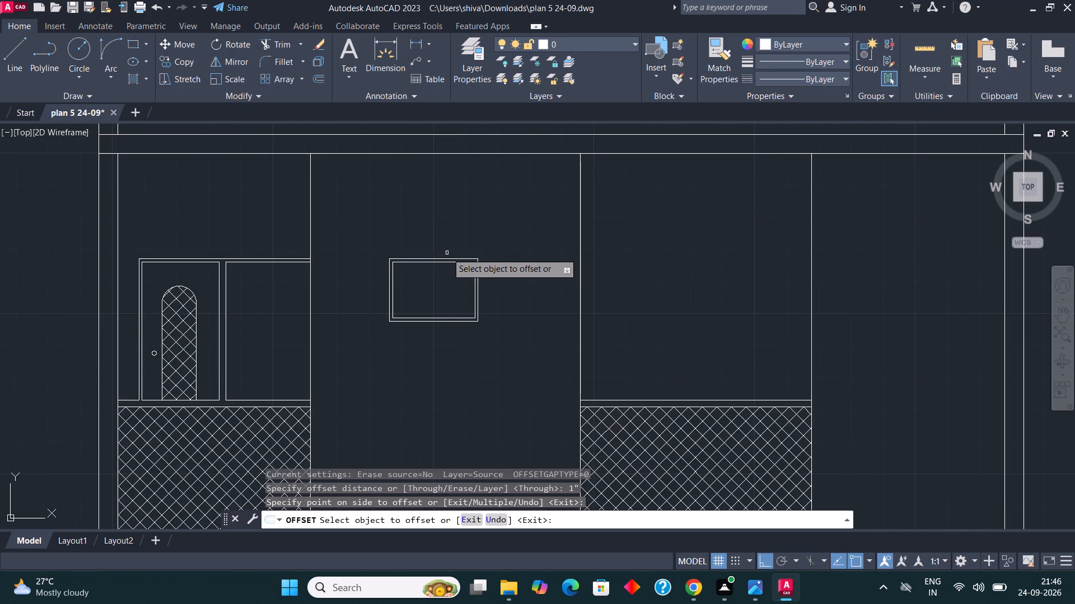
{"action": "key", "text": "Escape"}
{"action": "key", "text": "Escape"}
{"action": "key", "text": "Escape"}
{"action": "key", "text": "Escape"}
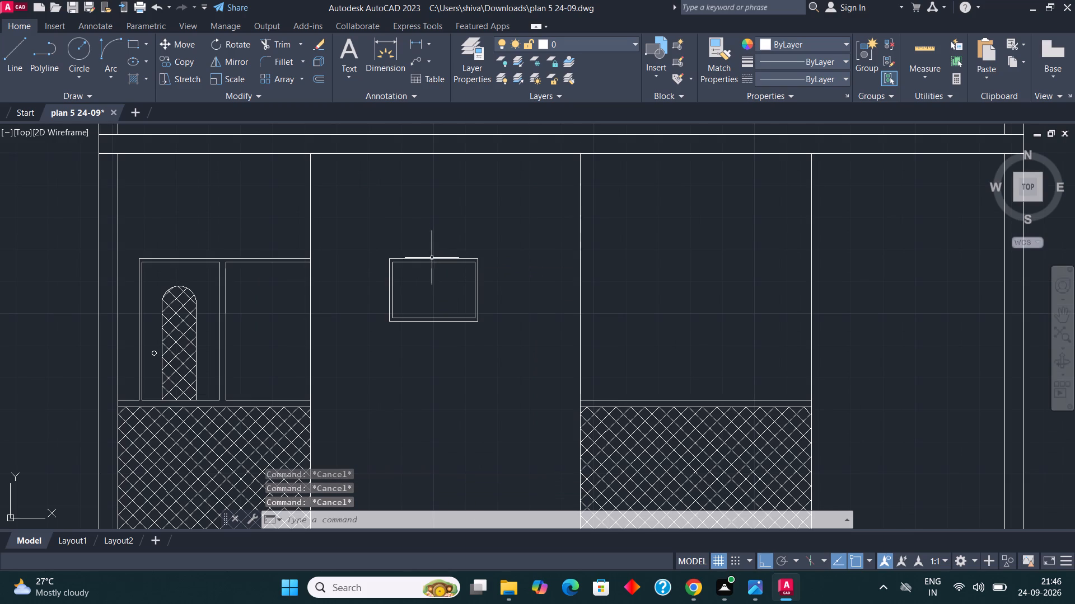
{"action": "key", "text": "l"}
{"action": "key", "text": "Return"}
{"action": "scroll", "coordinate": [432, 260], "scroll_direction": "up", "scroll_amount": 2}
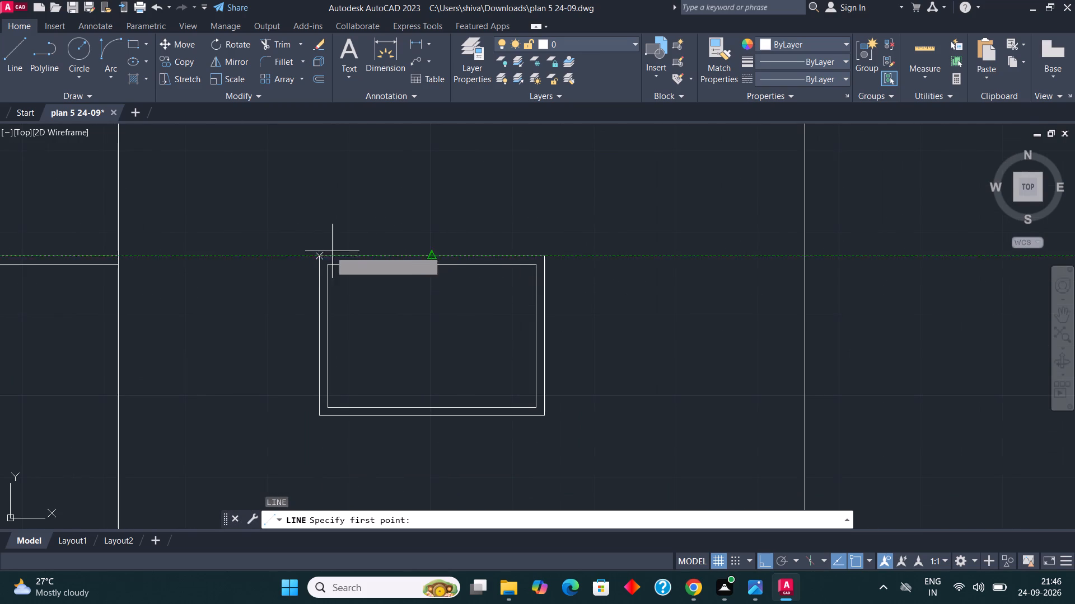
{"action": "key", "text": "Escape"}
Explode the frame's outer rectangle into separate lines.
{"action": "left_click", "coordinate": [353, 255]}
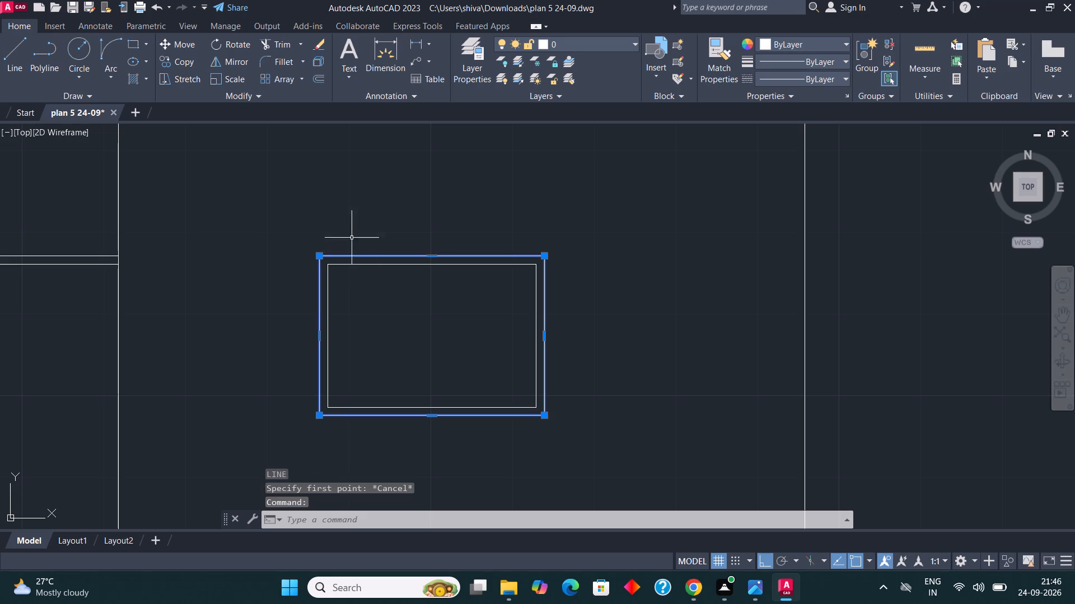
{"action": "left_click", "coordinate": [321, 68]}
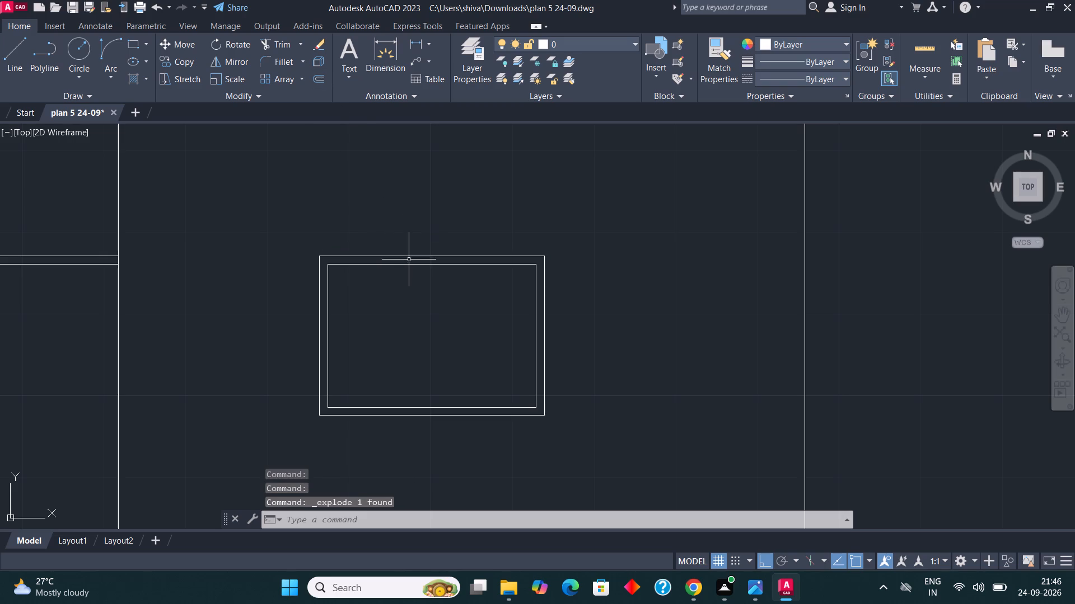
Offset the frame's outer top edge 2" upward, and offset the resulting line another 2" upward.
{"action": "left_click", "coordinate": [406, 254]}
{"action": "left_click", "coordinate": [325, 81]}
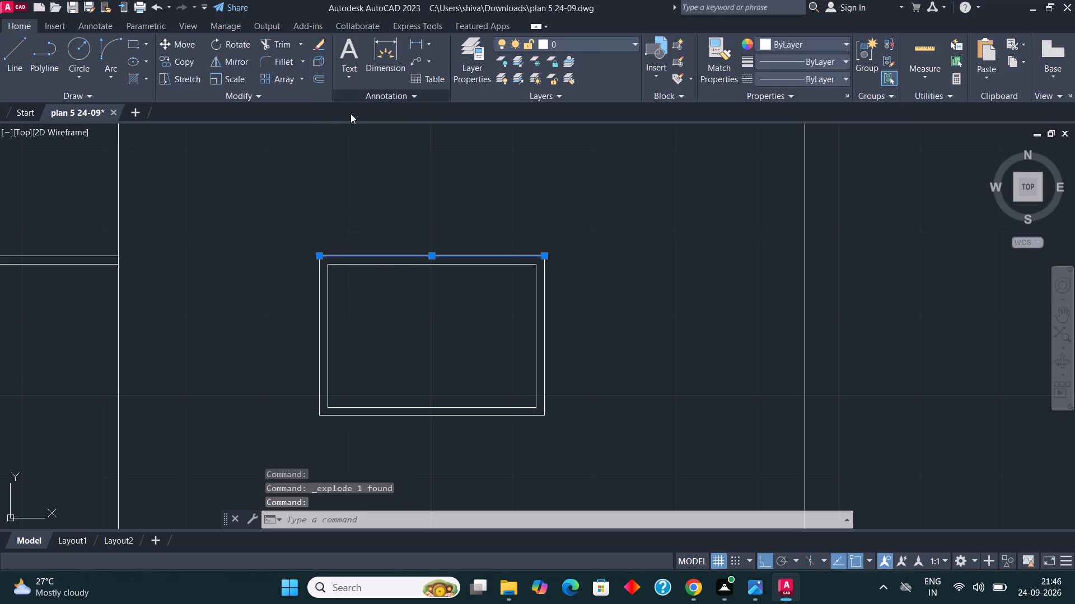
{"action": "type", "text": "1\""}
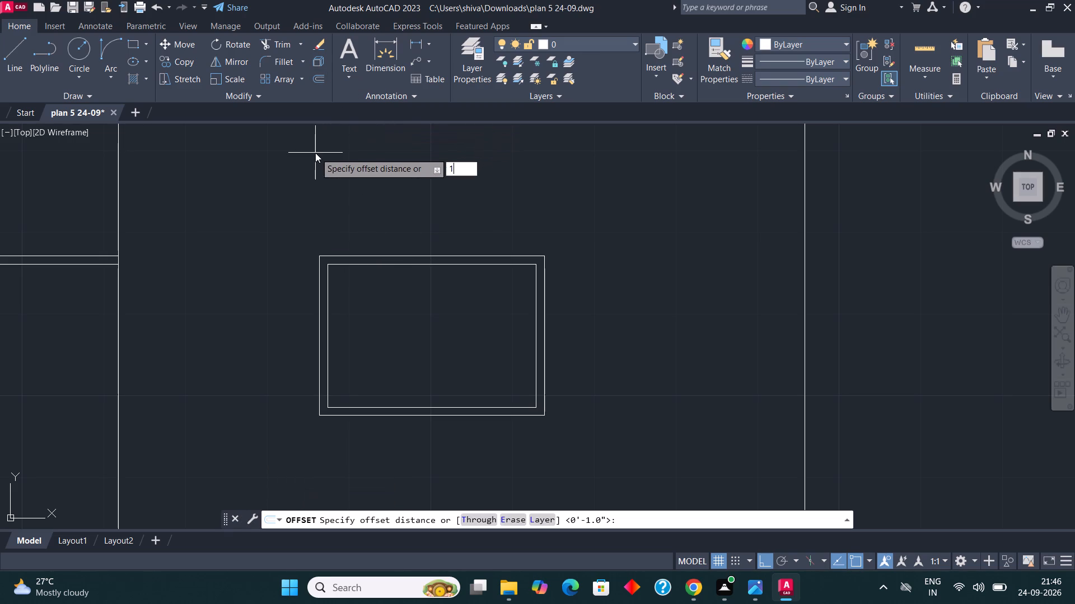
{"action": "key", "text": "Return"}
{"action": "key", "text": "BackSpace"}
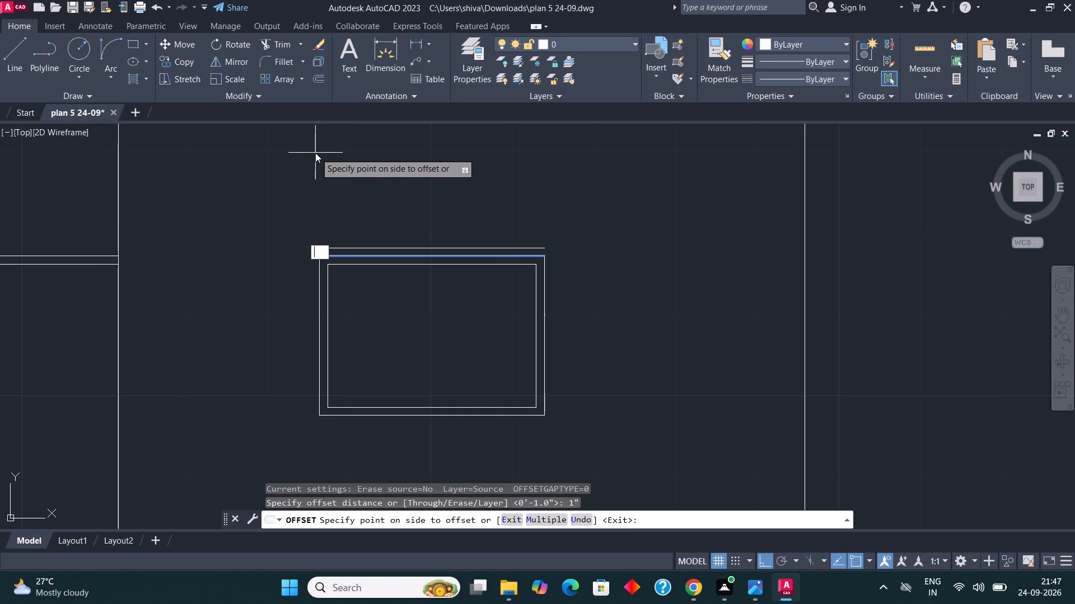
{"action": "key", "text": "2"}
{"action": "key", "text": "shift+quotedbl"}
{"action": "key", "text": "Return"}
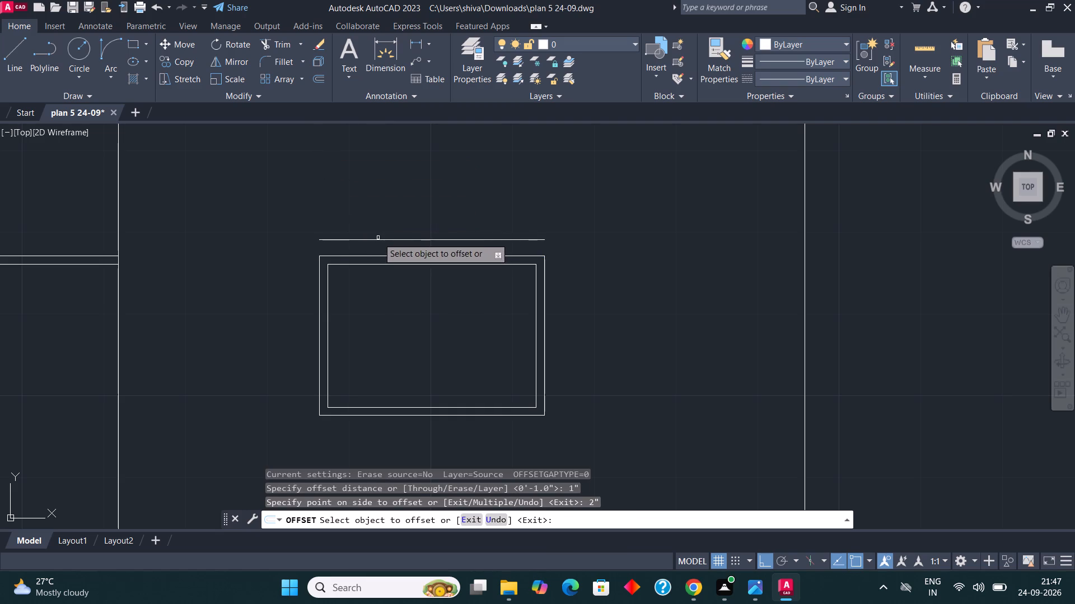
{"action": "left_click", "coordinate": [378, 238]}
{"action": "type", "text": "2\""}
{"action": "key", "text": "Return"}
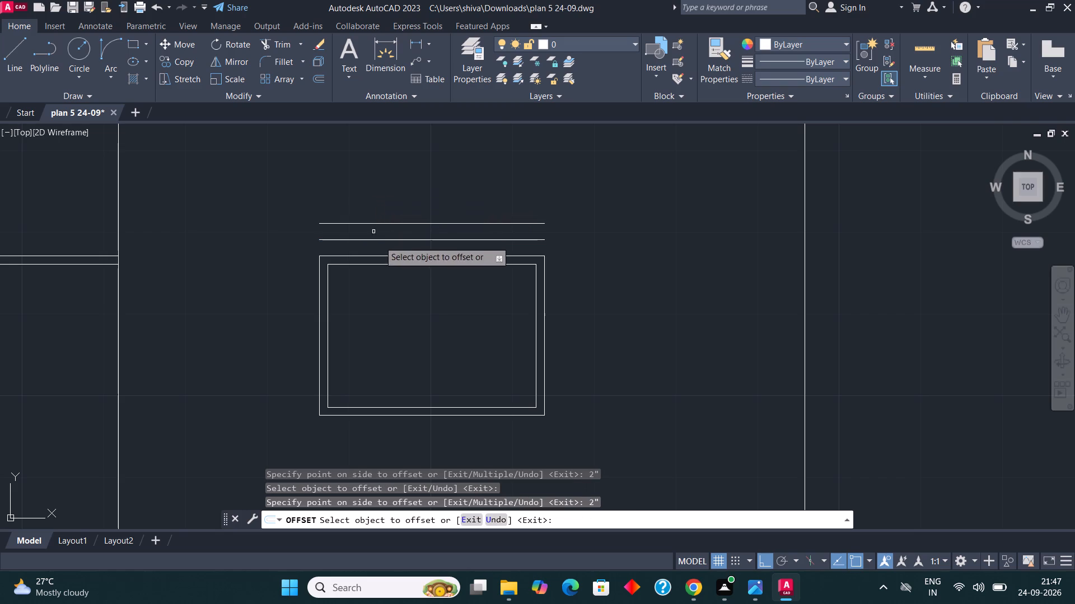
{"action": "scroll", "coordinate": [367, 242], "scroll_direction": "up", "scroll_amount": 2}
{"action": "scroll", "coordinate": [379, 192], "scroll_direction": "down", "scroll_amount": 1}
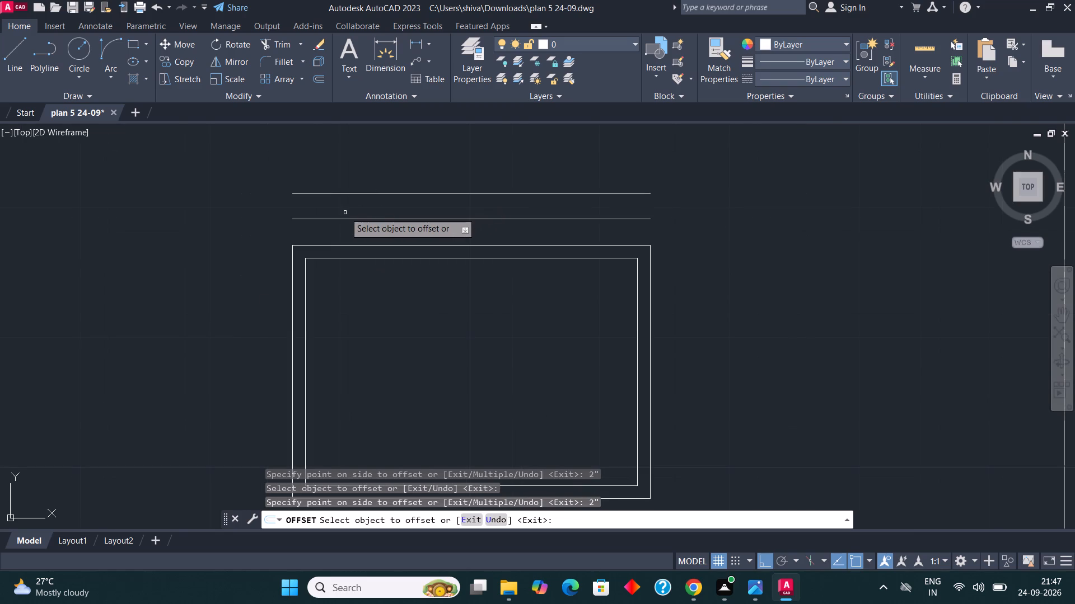
{"action": "scroll", "coordinate": [345, 213], "scroll_direction": "up", "scroll_amount": 1}
{"action": "scroll", "coordinate": [348, 211], "scroll_direction": "down", "scroll_amount": 1}
{"action": "key", "text": "Escape"}
{"action": "key", "text": "Escape"}
{"action": "key", "text": "Escape"}
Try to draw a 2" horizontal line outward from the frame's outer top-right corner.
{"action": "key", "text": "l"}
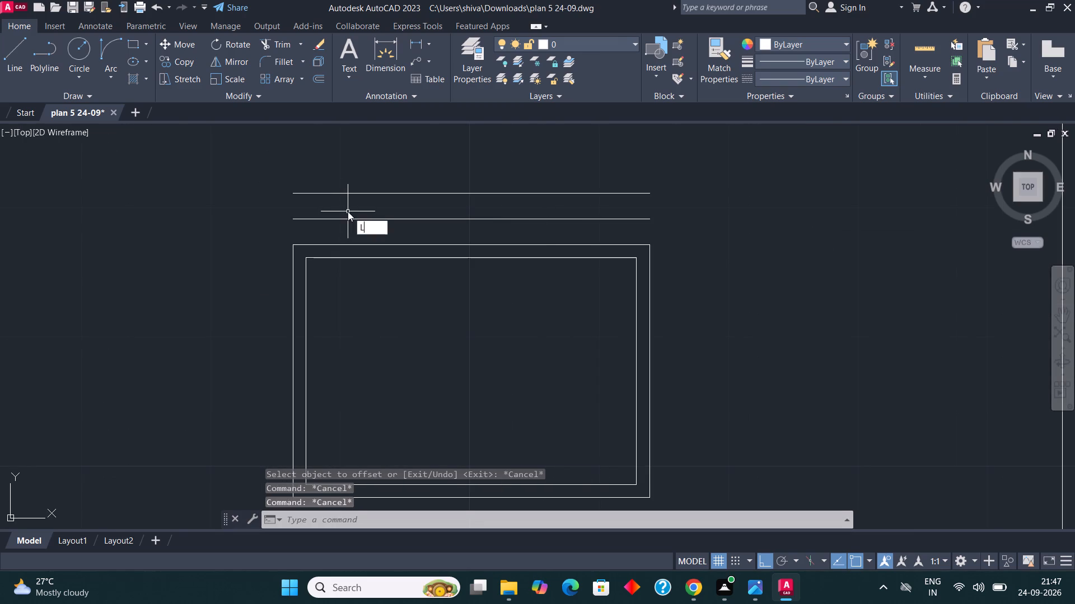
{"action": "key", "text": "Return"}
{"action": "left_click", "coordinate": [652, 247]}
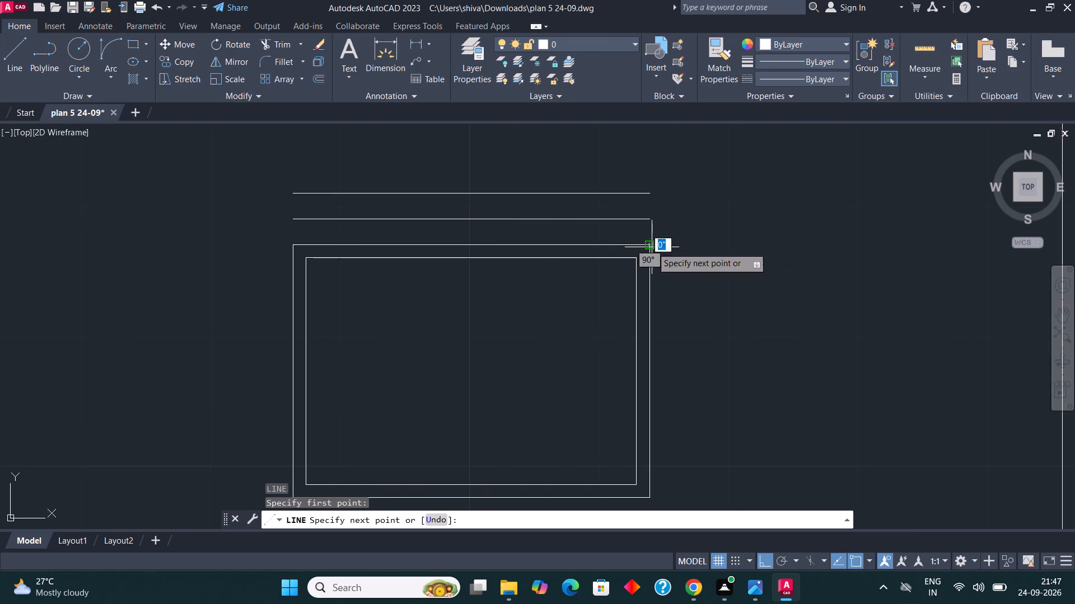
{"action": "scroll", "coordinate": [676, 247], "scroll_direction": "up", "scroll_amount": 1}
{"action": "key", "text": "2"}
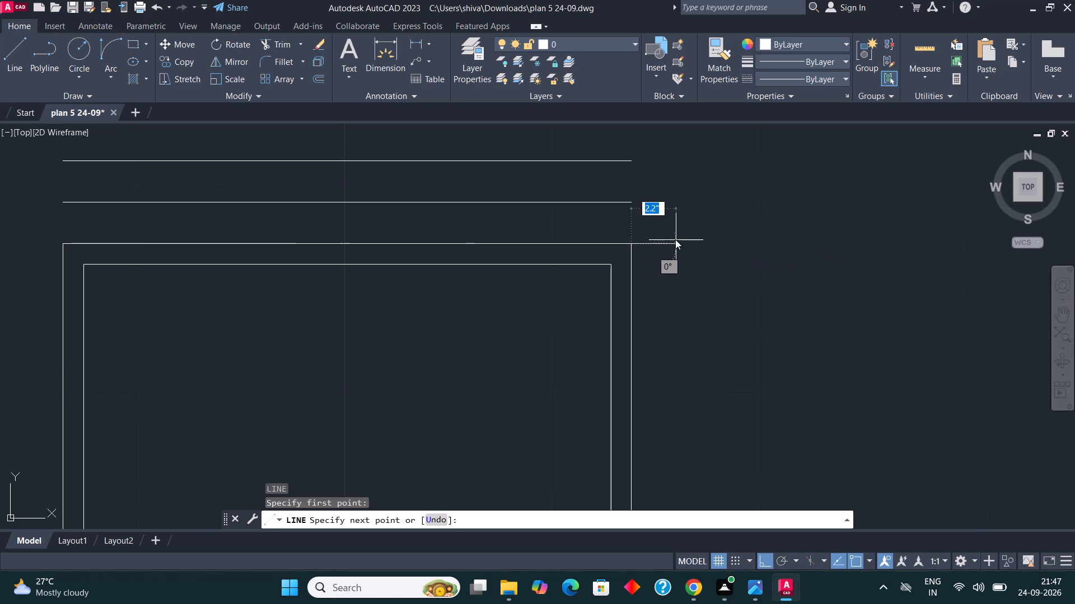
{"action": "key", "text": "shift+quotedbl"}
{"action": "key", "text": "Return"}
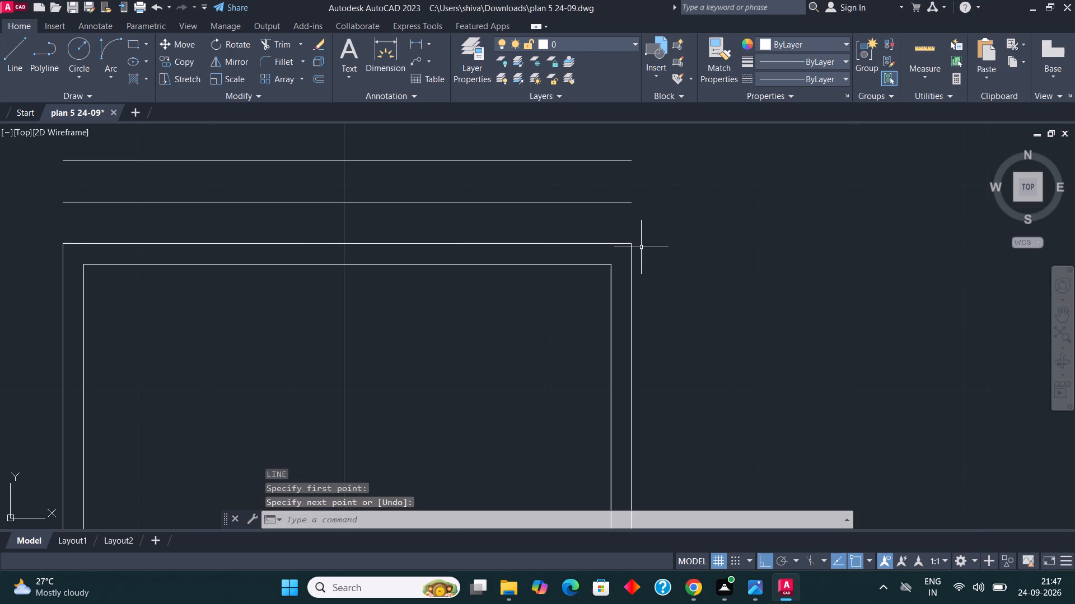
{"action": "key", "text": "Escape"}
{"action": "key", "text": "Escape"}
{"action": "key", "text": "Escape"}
Draw a 2" horizontal line outward to the right from the frame's outer top-right corner.
{"action": "key", "text": "l"}
{"action": "key", "text": "Return"}
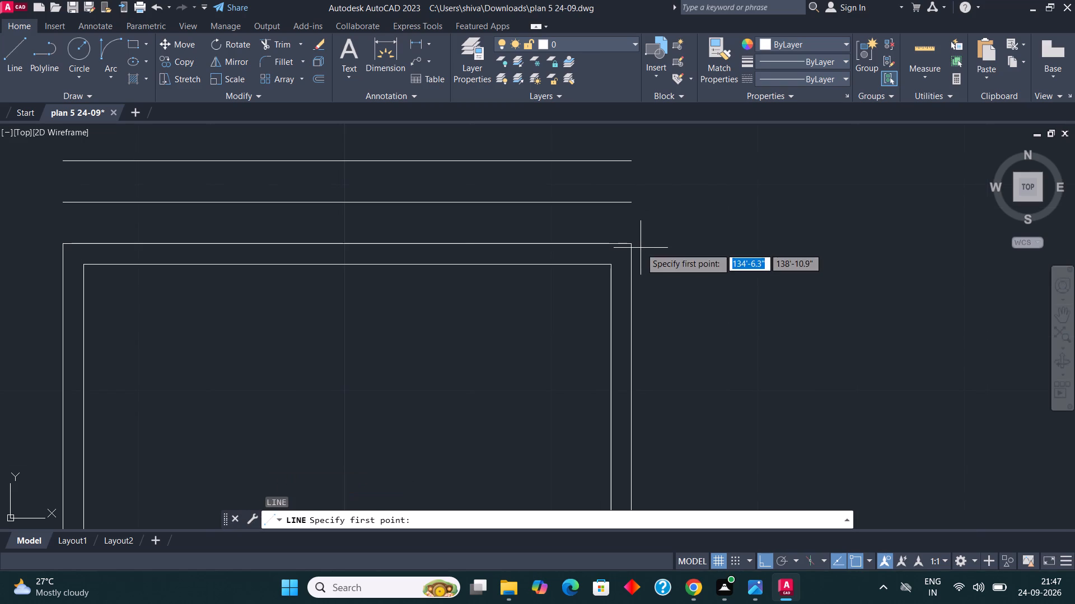
{"action": "left_click", "coordinate": [638, 249]}
{"action": "key", "text": "2"}
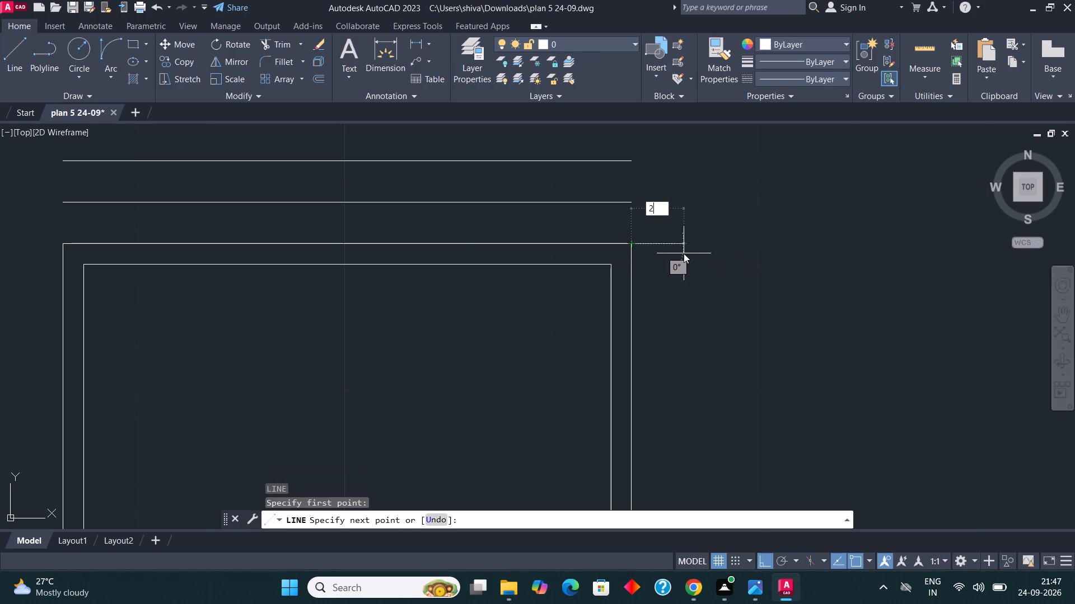
{"action": "key", "text": "shift+quotedbl"}
{"action": "key", "text": "Return"}
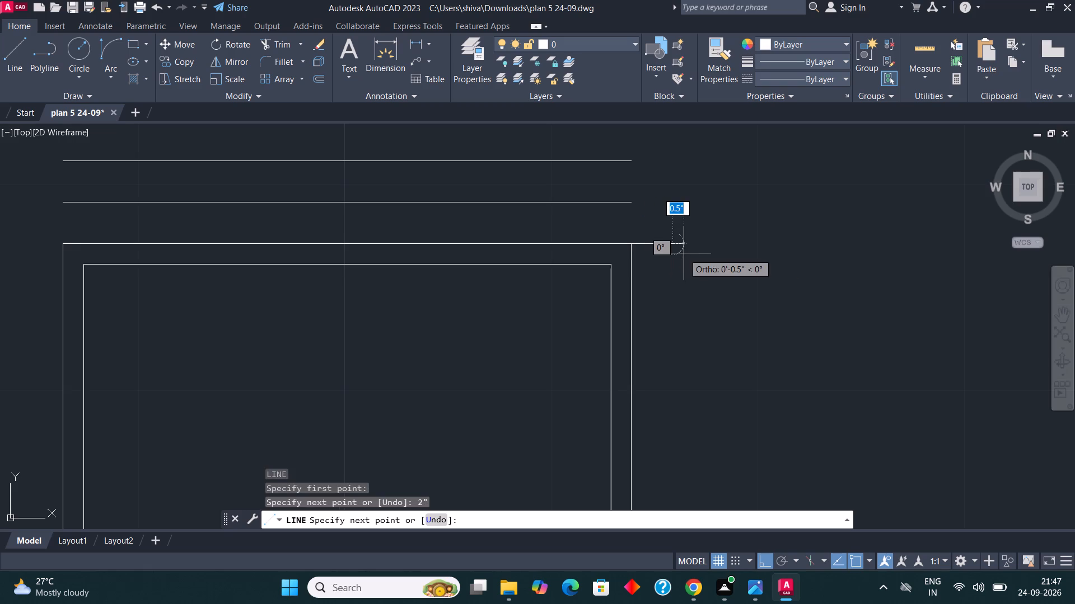
{"action": "scroll", "coordinate": [676, 215], "scroll_direction": "down", "scroll_amount": 1}
{"action": "key", "text": "Escape"}
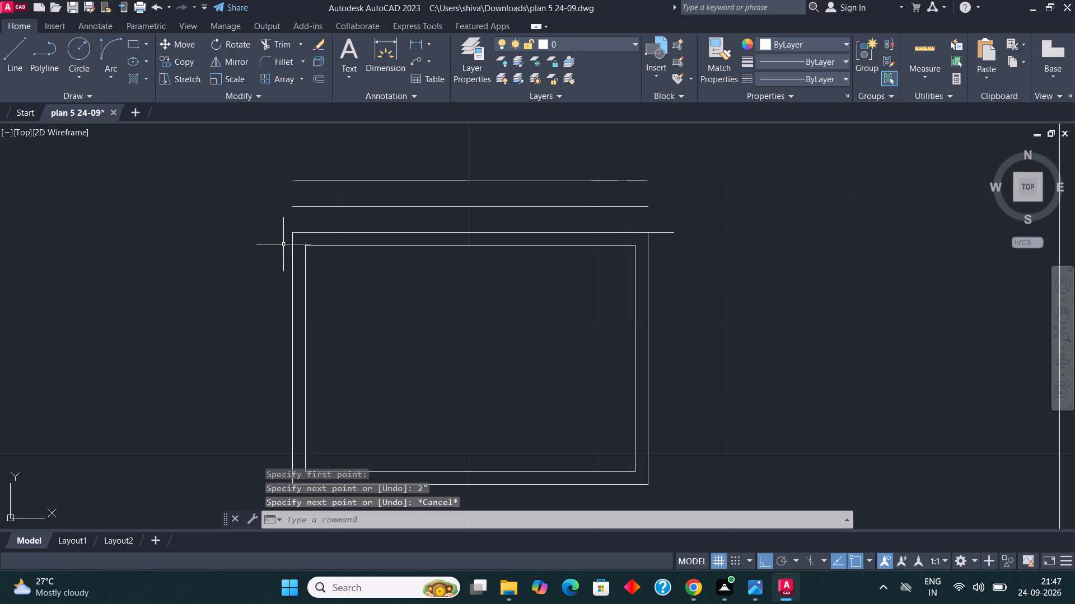
Draw a 2" horizontal line outward to the left from the frame's outer top-left corner.
{"action": "key", "text": "l"}
{"action": "key", "text": "Return"}
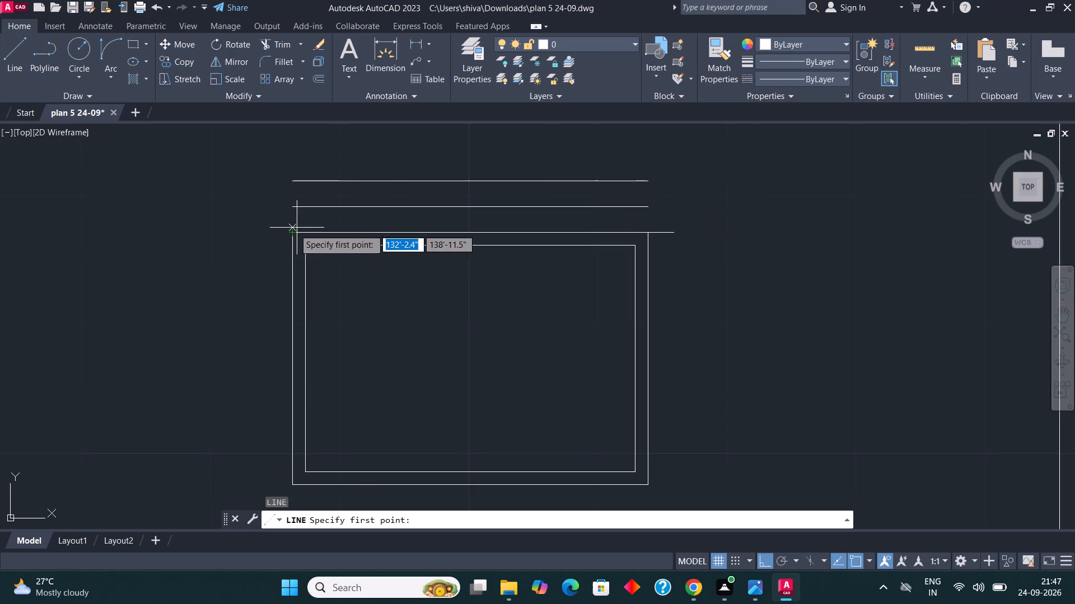
{"action": "left_click", "coordinate": [289, 234]}
{"action": "key", "text": "2"}
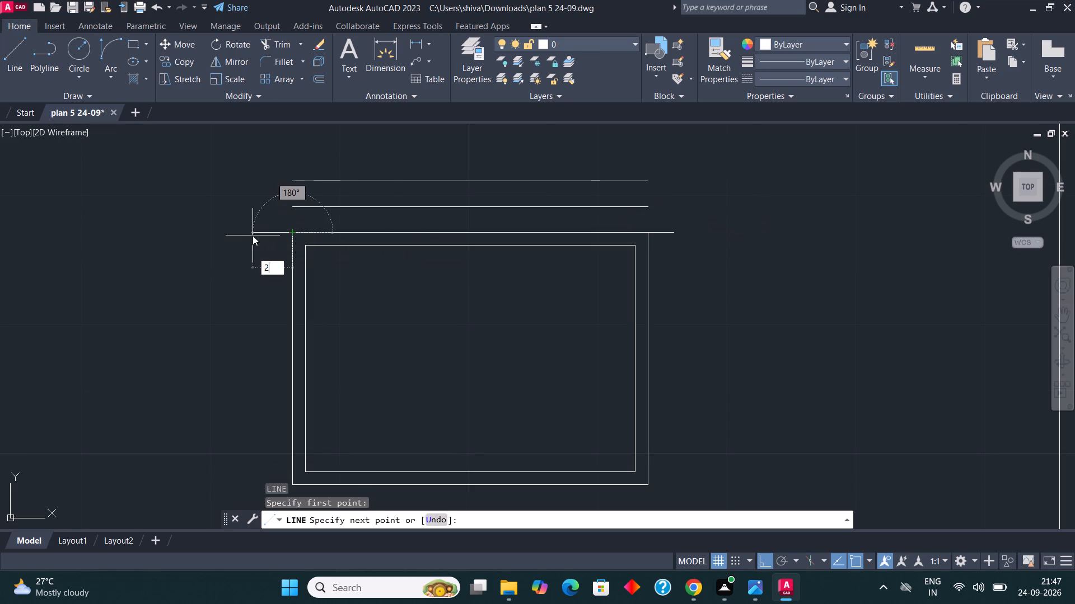
{"action": "key", "text": "shift+quotedbl"}
{"action": "key", "text": "Return"}
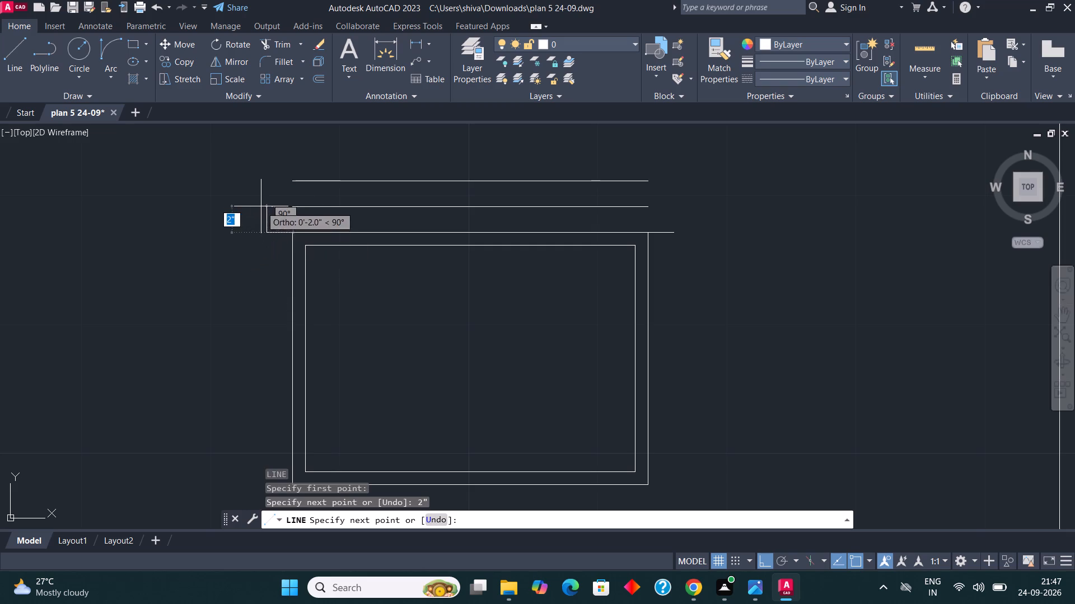
{"action": "key", "text": "Escape"}
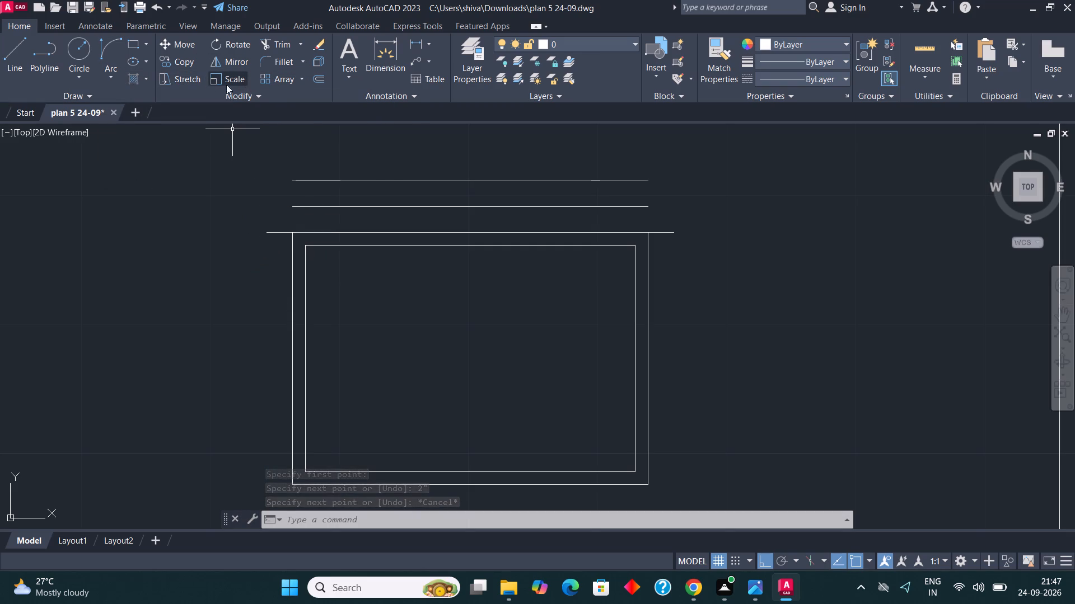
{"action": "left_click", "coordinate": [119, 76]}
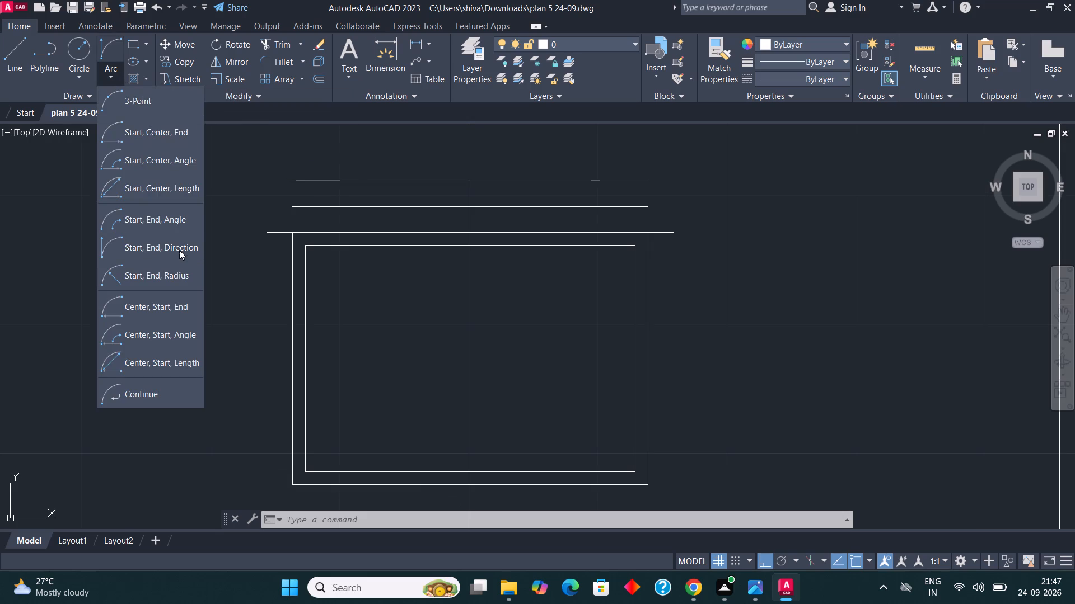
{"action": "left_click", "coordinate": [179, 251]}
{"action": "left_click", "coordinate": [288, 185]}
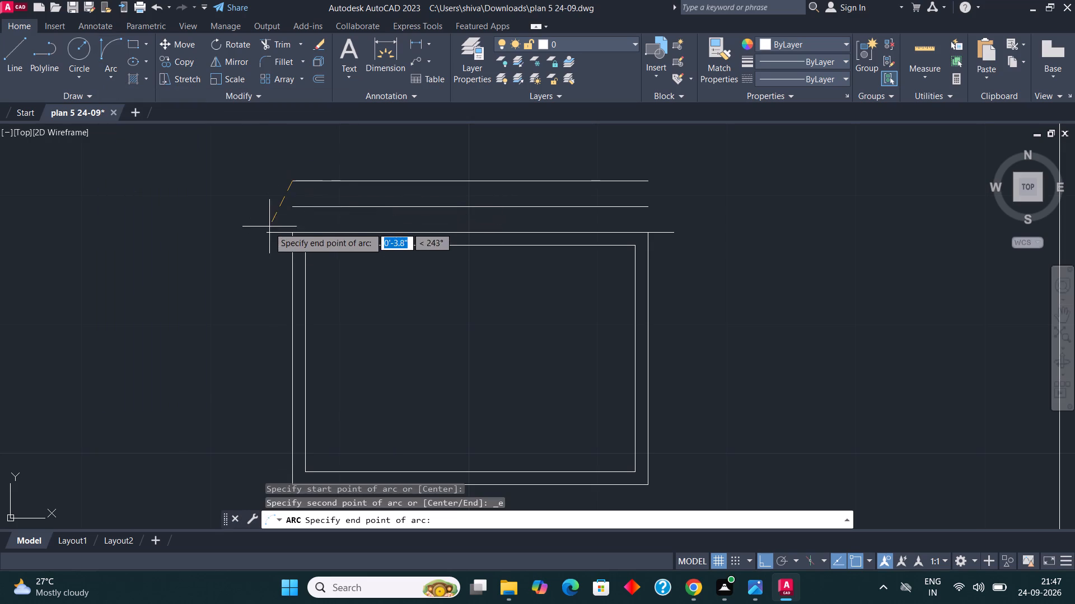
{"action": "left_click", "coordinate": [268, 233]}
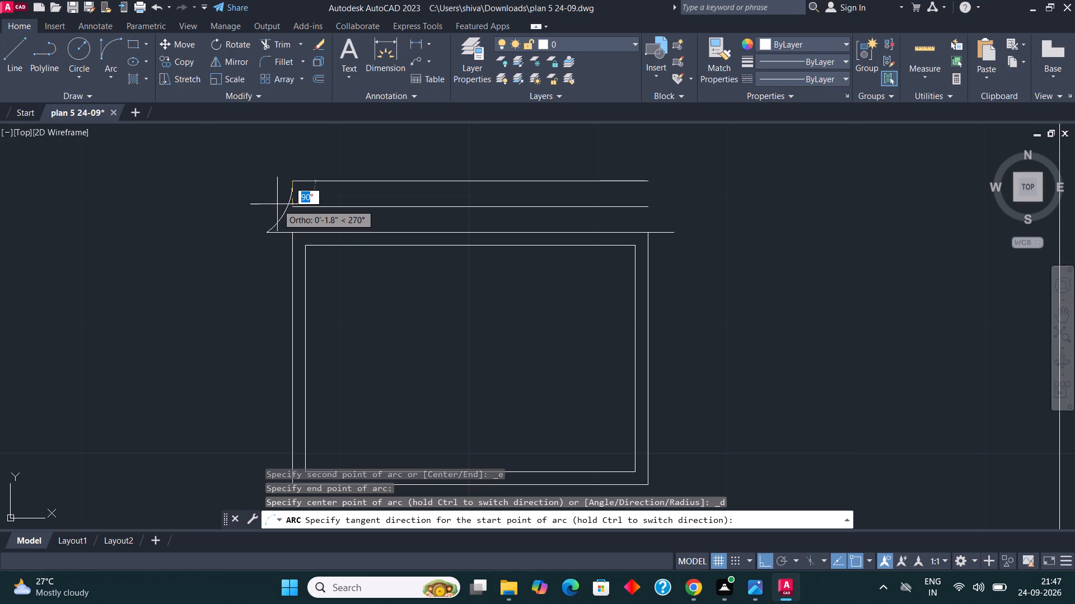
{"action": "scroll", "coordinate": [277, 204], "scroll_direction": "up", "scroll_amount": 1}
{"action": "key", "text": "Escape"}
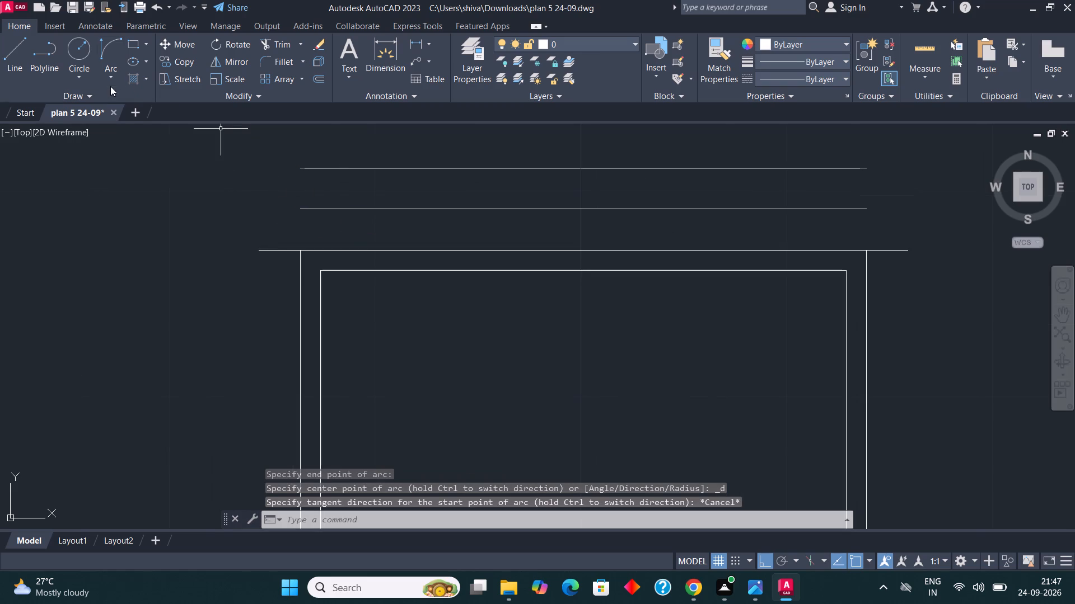
Draw a Start, End, Direction arc bulging outward to join the left ends of the hood's upper two lines, with a 180° tangent.
{"action": "left_click", "coordinate": [110, 78]}
{"action": "left_click", "coordinate": [161, 246]}
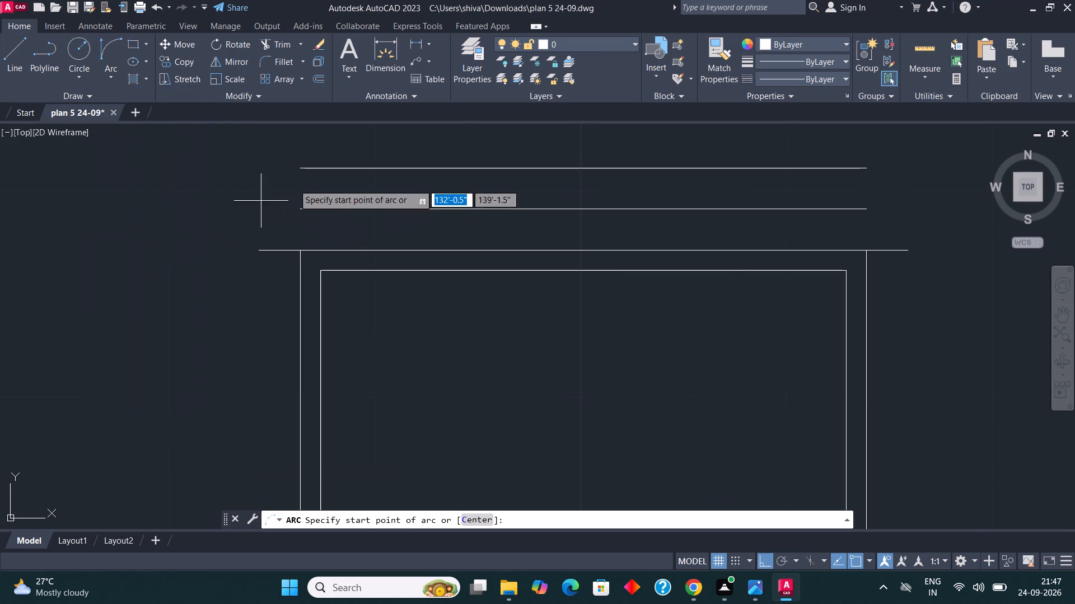
{"action": "left_click", "coordinate": [304, 163]}
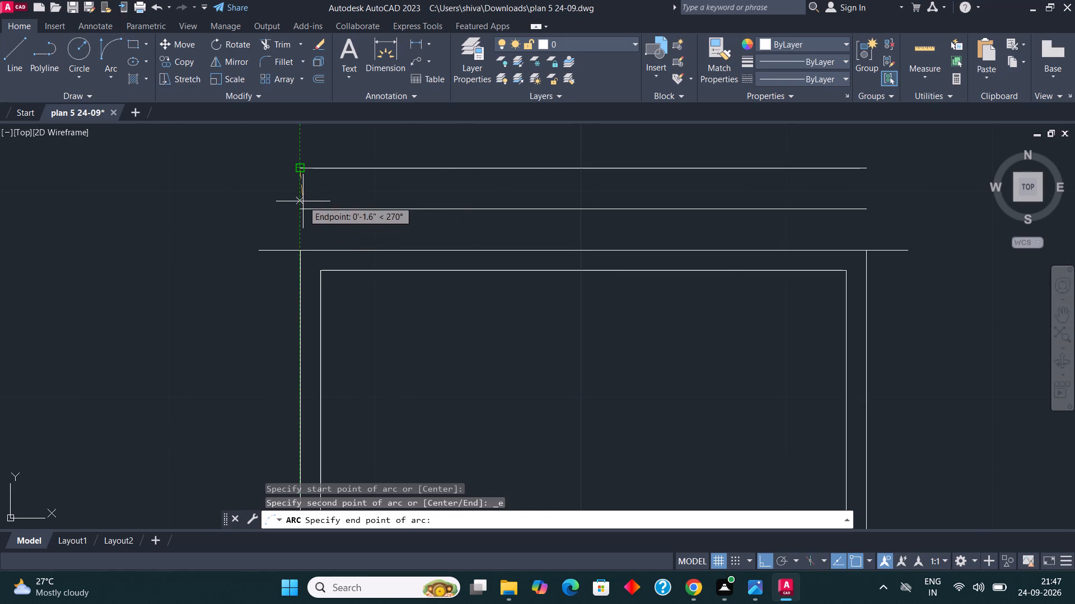
{"action": "left_click", "coordinate": [303, 208]}
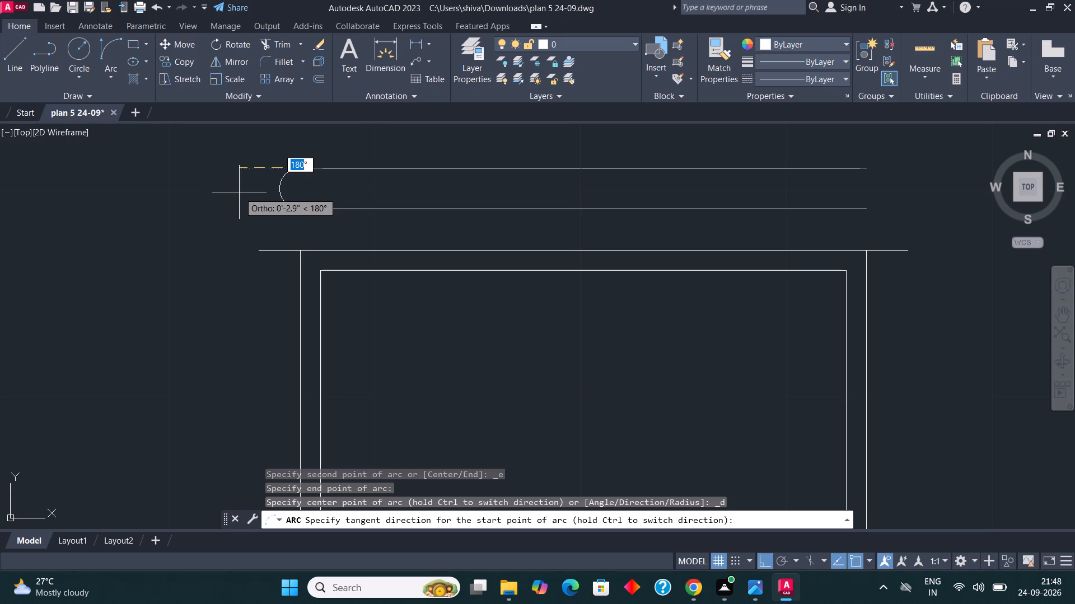
{"action": "left_click", "coordinate": [239, 192]}
Draw a Start, End, Direction arc from the left end of the hood's middle line down to the left end of its bottom line.
{"action": "left_click", "coordinate": [118, 72]}
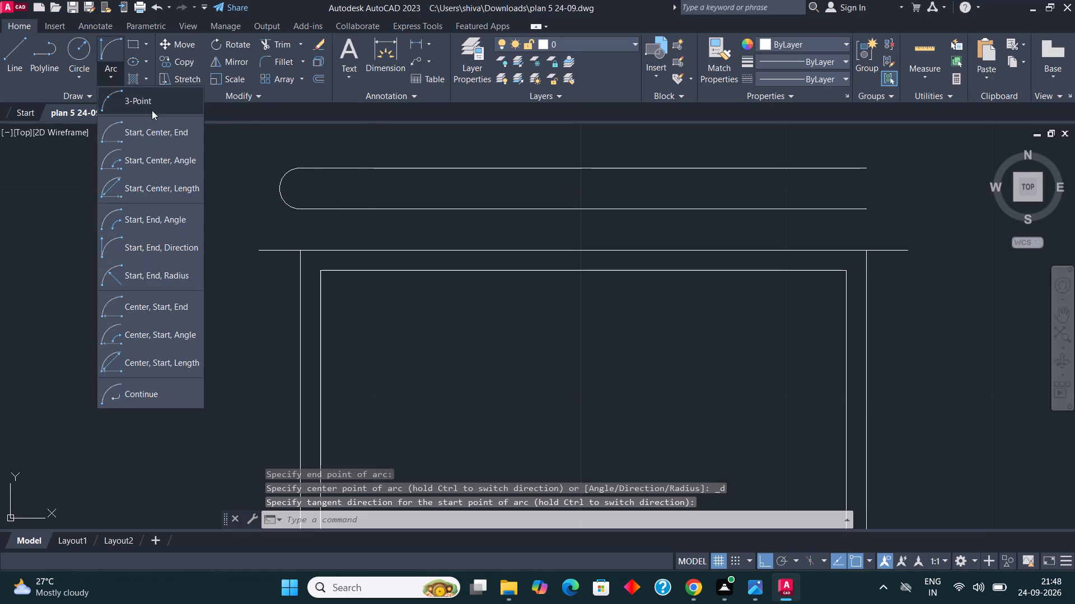
{"action": "left_click", "coordinate": [165, 242]}
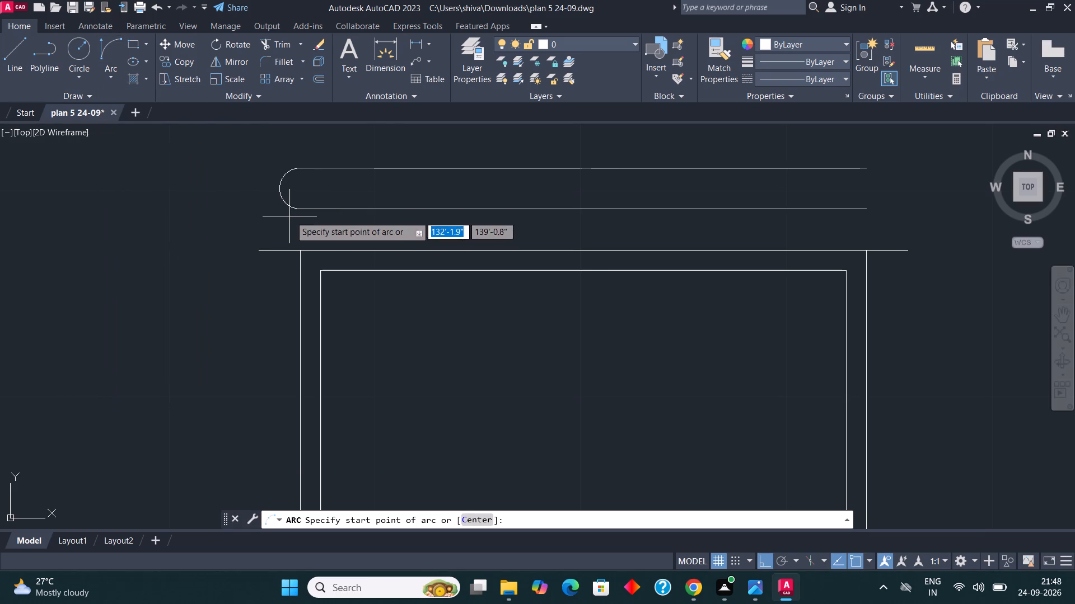
{"action": "scroll", "coordinate": [297, 211], "scroll_direction": "up", "scroll_amount": 3}
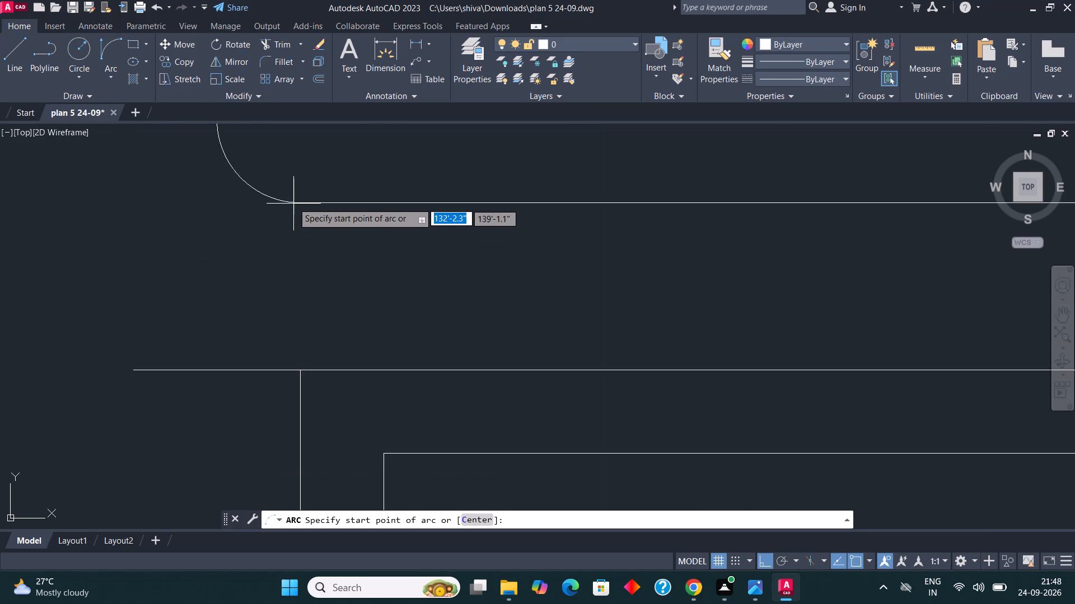
{"action": "left_click", "coordinate": [298, 208]}
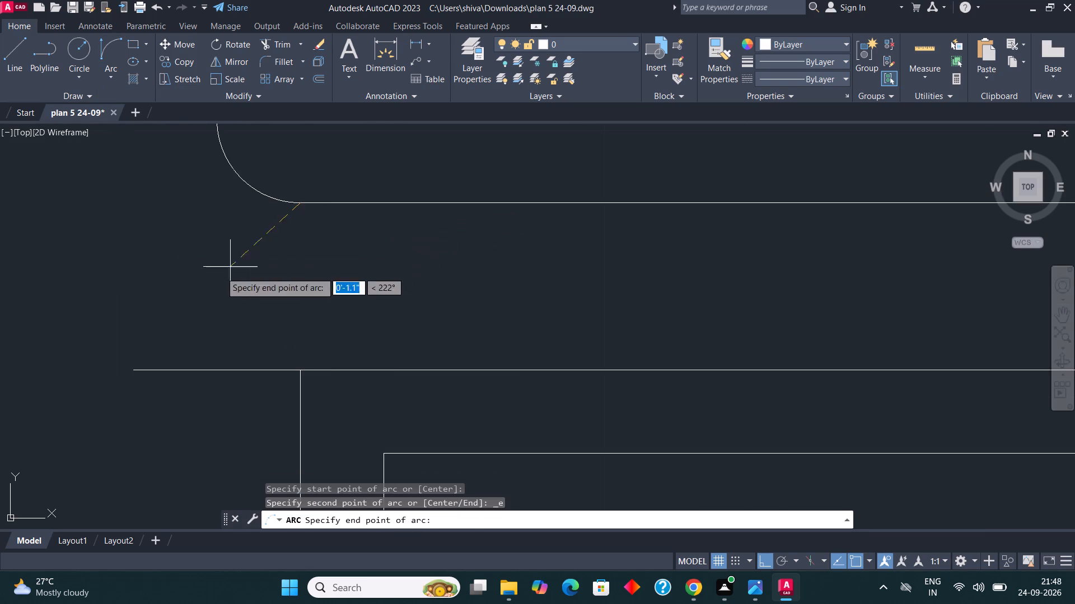
{"action": "left_click", "coordinate": [137, 366]}
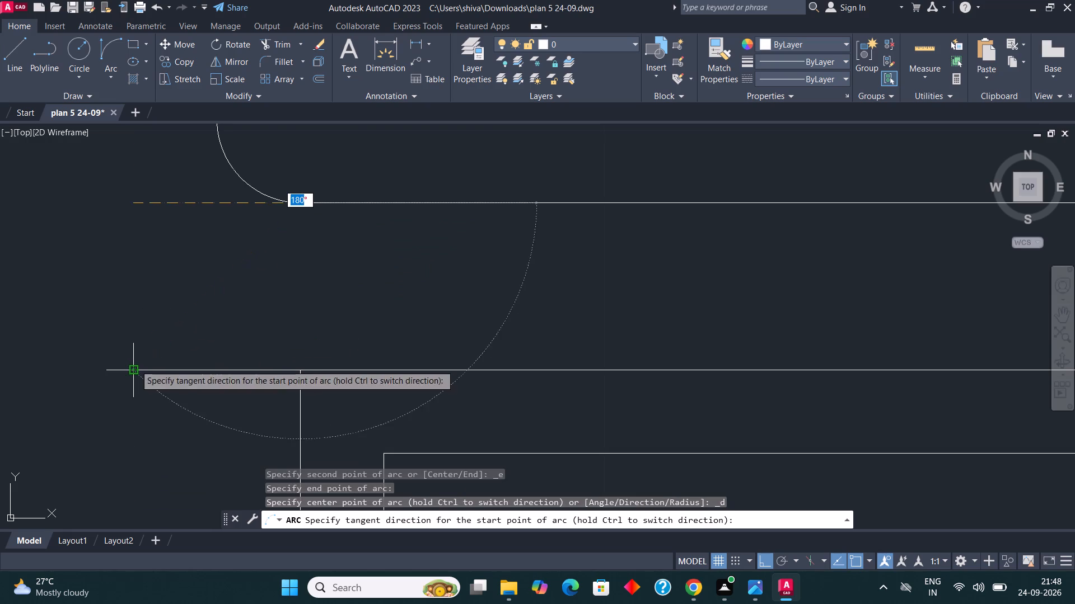
{"action": "left_click", "coordinate": [123, 333]}
{"action": "scroll", "coordinate": [157, 317], "scroll_direction": "down", "scroll_amount": 4}
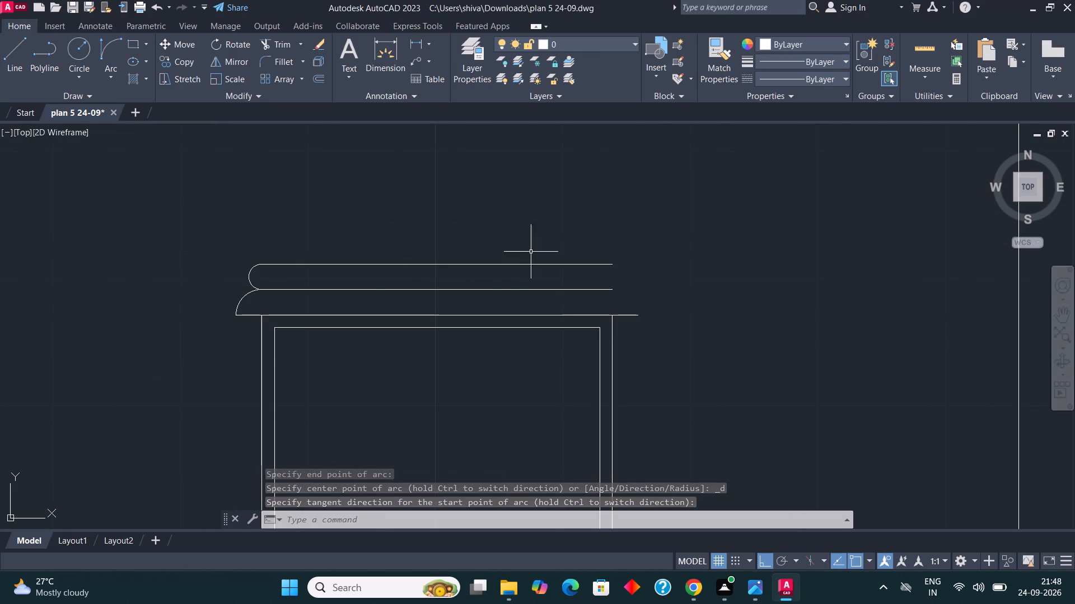
Fillet the right ends of the hood's upper two parallel lines into a semicircular end.
{"action": "scroll", "coordinate": [545, 214], "scroll_direction": "down", "scroll_amount": 1}
{"action": "scroll", "coordinate": [584, 263], "scroll_direction": "up", "scroll_amount": 1}
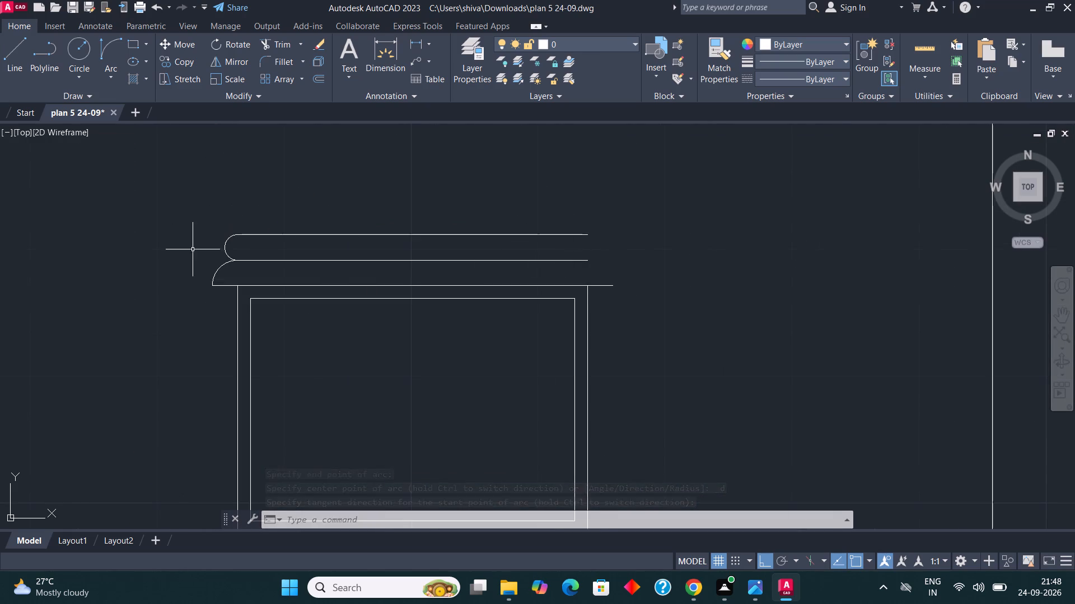
{"action": "left_click", "coordinate": [274, 60]}
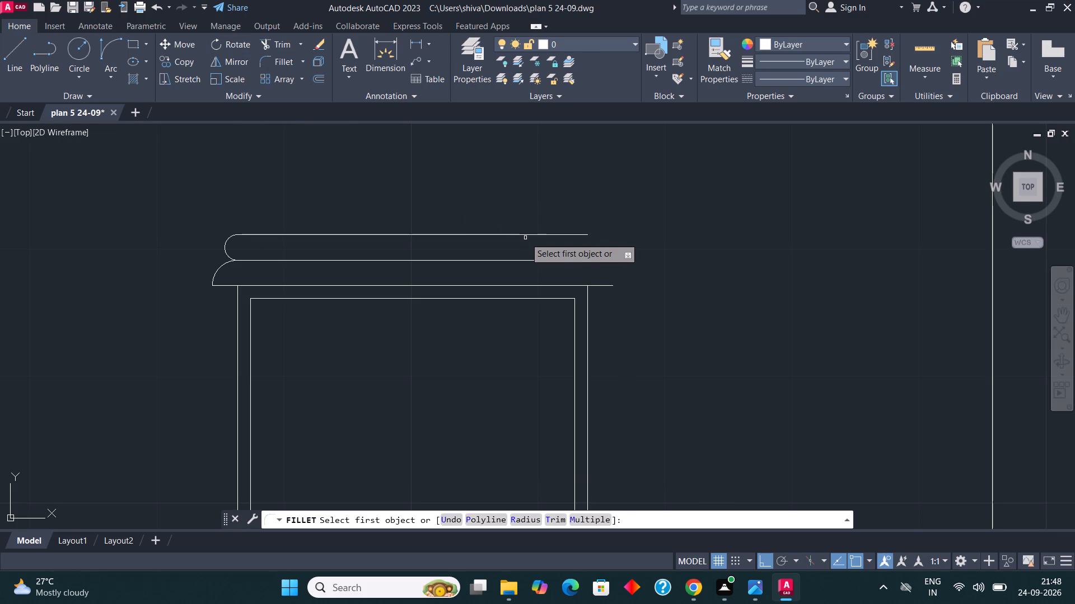
{"action": "left_click", "coordinate": [525, 235]}
{"action": "left_click", "coordinate": [535, 259]}
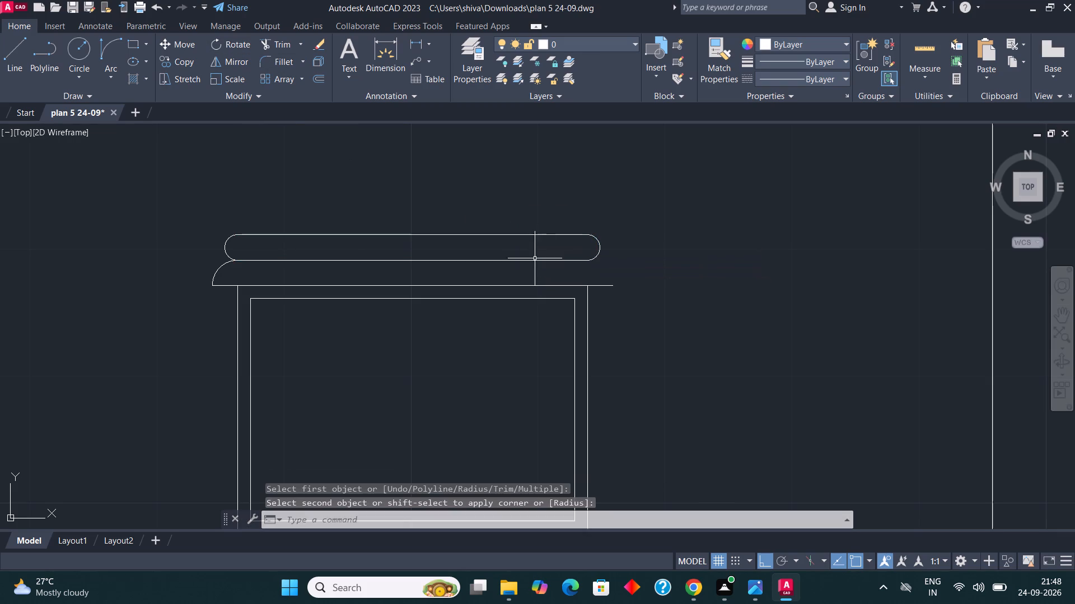
{"action": "scroll", "coordinate": [482, 205], "scroll_direction": "down", "scroll_amount": 1}
{"action": "key", "text": "space"}
{"action": "key", "text": "space"}
Draw a Start, End, Direction arc from the right end of the hood's middle line down to the right end of its bottom line.
{"action": "left_click", "coordinate": [105, 78]}
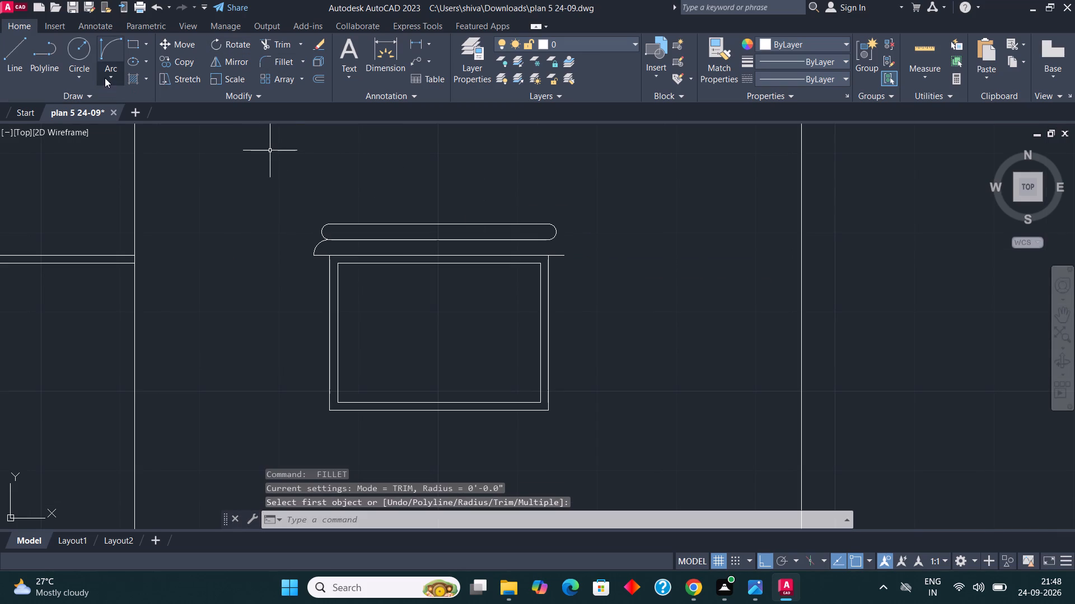
{"action": "left_click", "coordinate": [118, 79]}
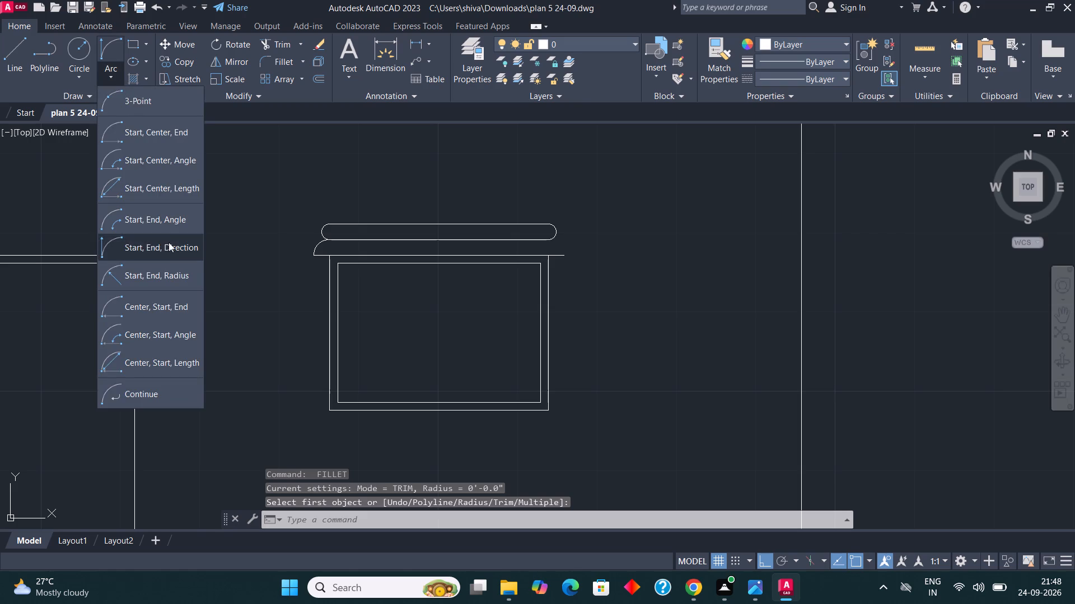
{"action": "left_click", "coordinate": [169, 242]}
{"action": "scroll", "coordinate": [525, 280], "scroll_direction": "up", "scroll_amount": 1}
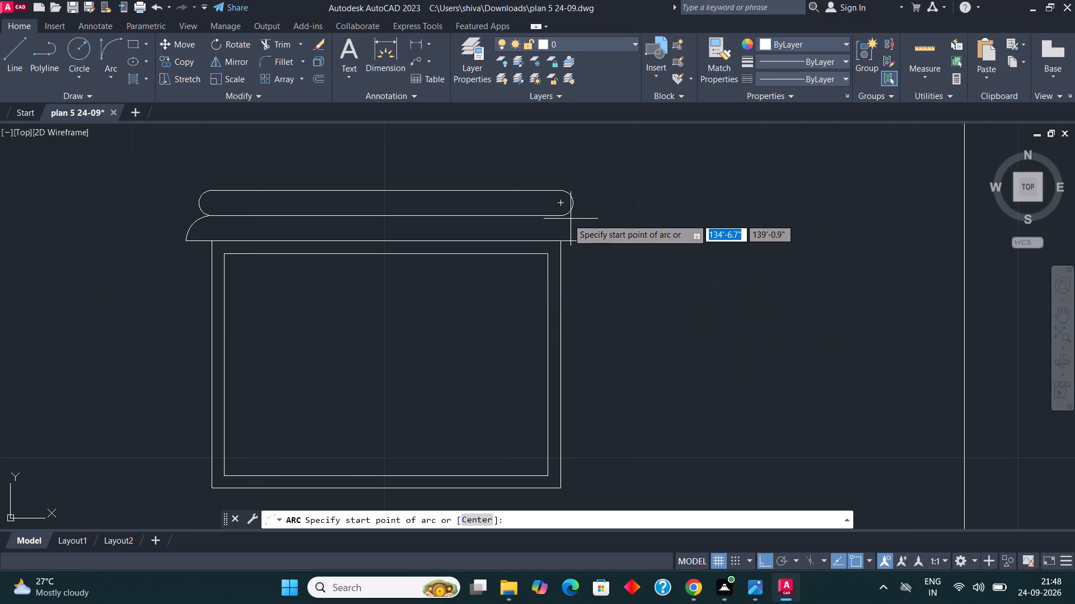
{"action": "left_click", "coordinate": [562, 218]}
{"action": "left_click", "coordinate": [586, 239]}
{"action": "left_click", "coordinate": [593, 230]}
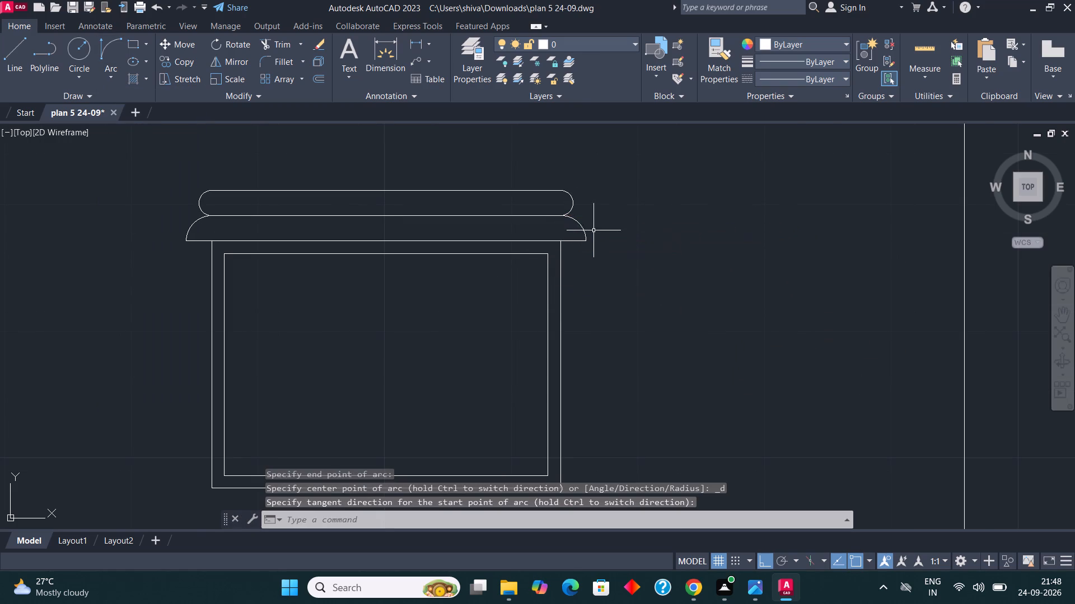
{"action": "scroll", "coordinate": [439, 249], "scroll_direction": "down", "scroll_amount": 2}
{"action": "scroll", "coordinate": [462, 227], "scroll_direction": "up", "scroll_amount": 1}
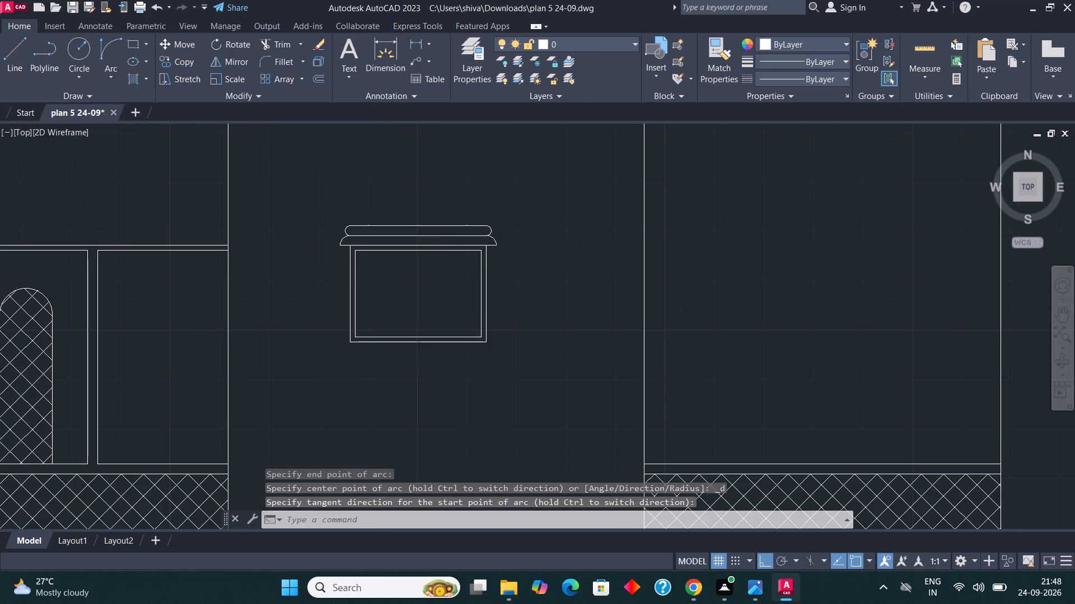
{"action": "scroll", "coordinate": [412, 254], "scroll_direction": "up", "scroll_amount": 1}
{"action": "key", "text": "Escape"}
{"action": "key", "text": "Escape"}
{"action": "key", "text": "Escape"}
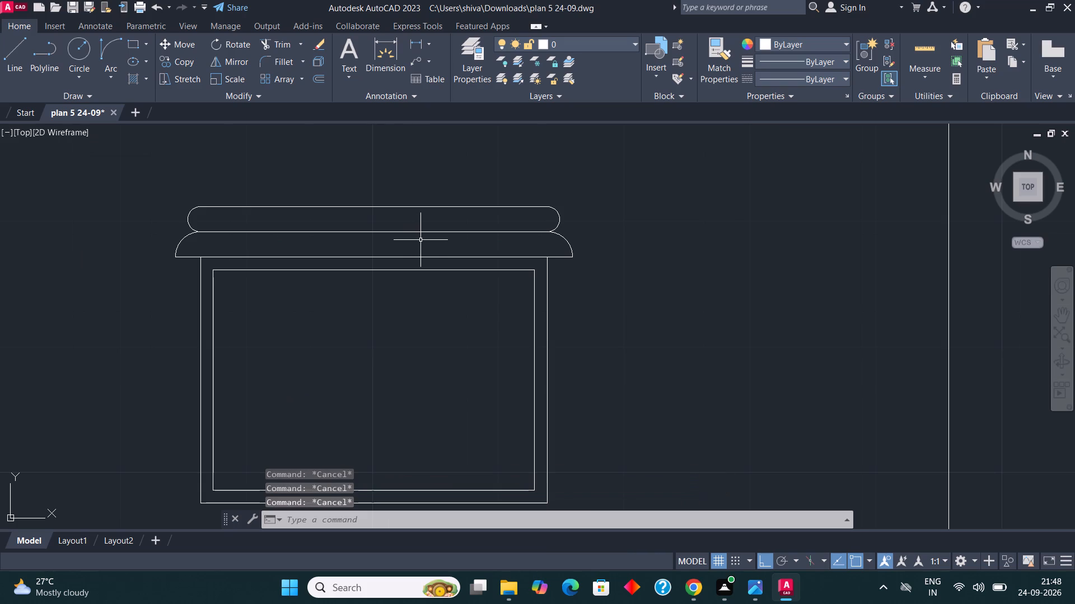
Examine the hooded window's size and placement in the middle storey against the rest of the elevation.
{"action": "scroll", "coordinate": [429, 225], "scroll_direction": "down", "scroll_amount": 3}
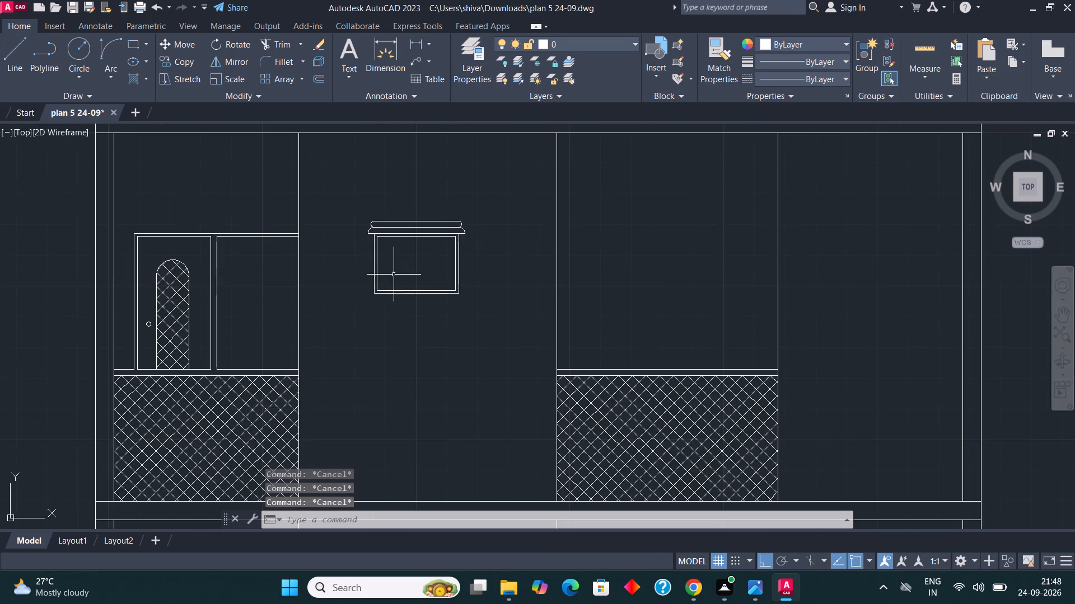
{"action": "scroll", "coordinate": [520, 227], "scroll_direction": "down", "scroll_amount": 1}
{"action": "scroll", "coordinate": [427, 308], "scroll_direction": "up", "scroll_amount": 1}
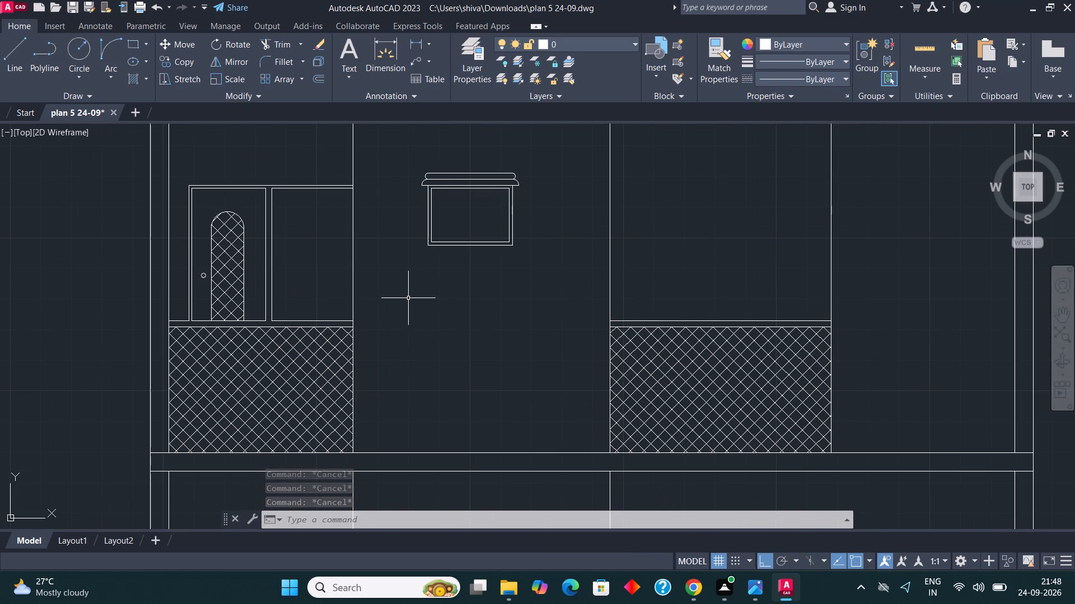
{"action": "scroll", "coordinate": [400, 293], "scroll_direction": "down", "scroll_amount": 2}
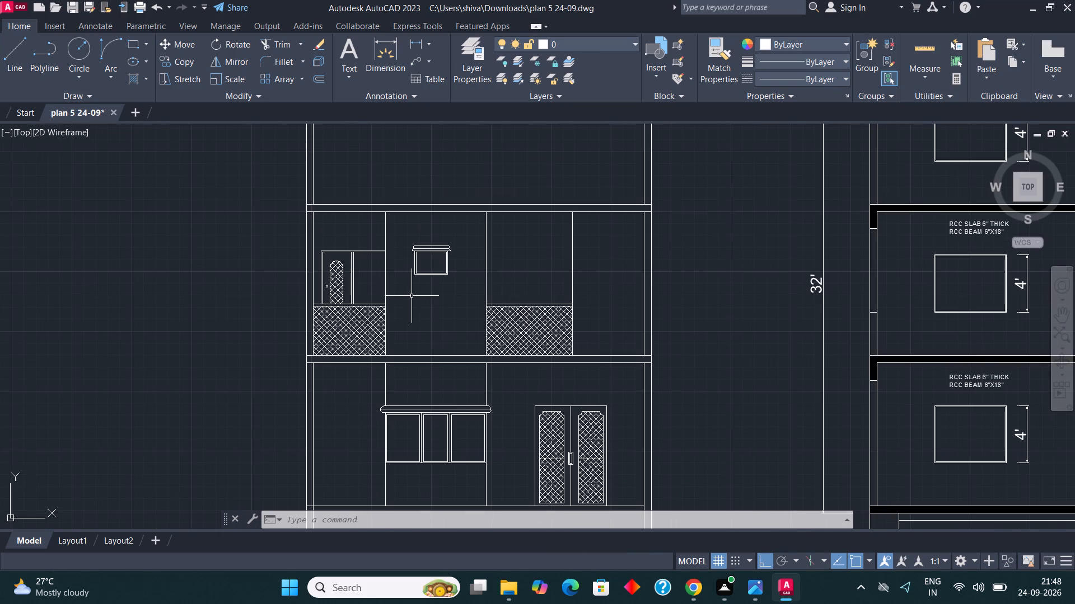
{"action": "scroll", "coordinate": [421, 265], "scroll_direction": "up", "scroll_amount": 2}
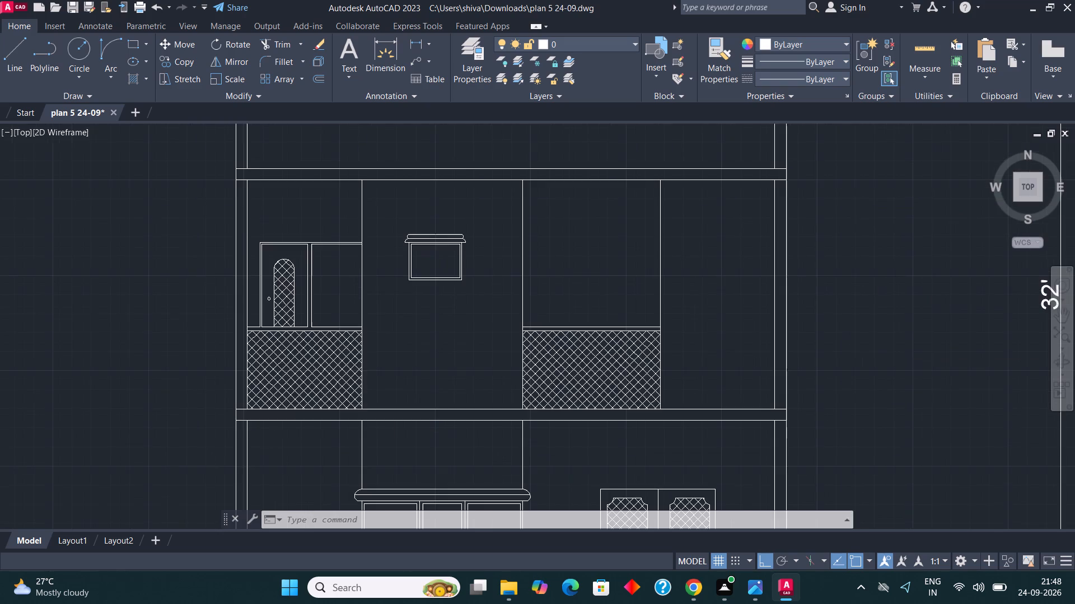
{"action": "scroll", "coordinate": [421, 265], "scroll_direction": "up", "scroll_amount": 1}
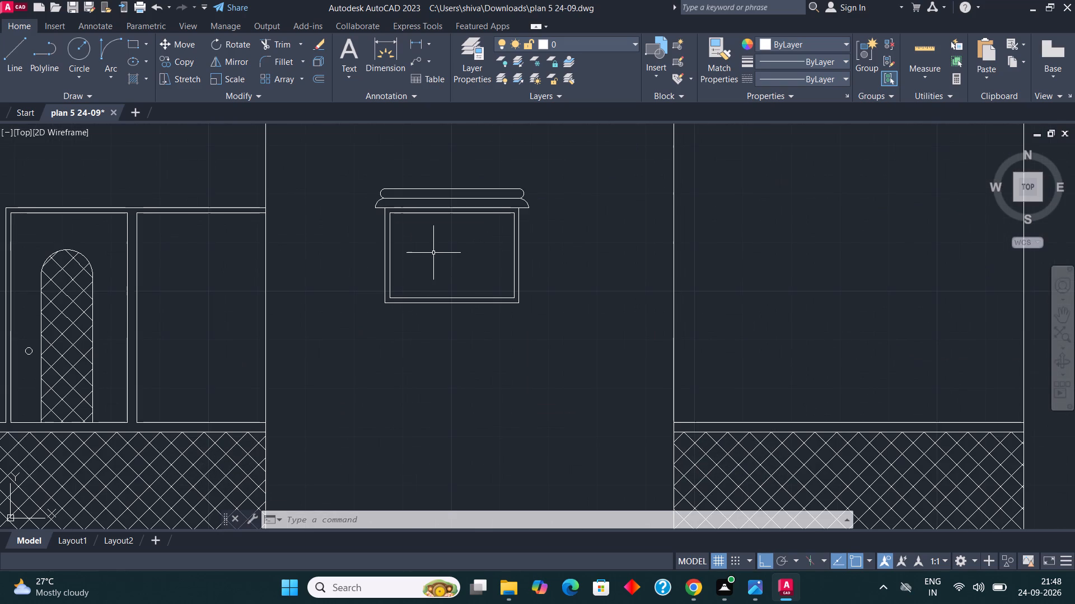
{"action": "scroll", "coordinate": [404, 268], "scroll_direction": "down", "scroll_amount": 2}
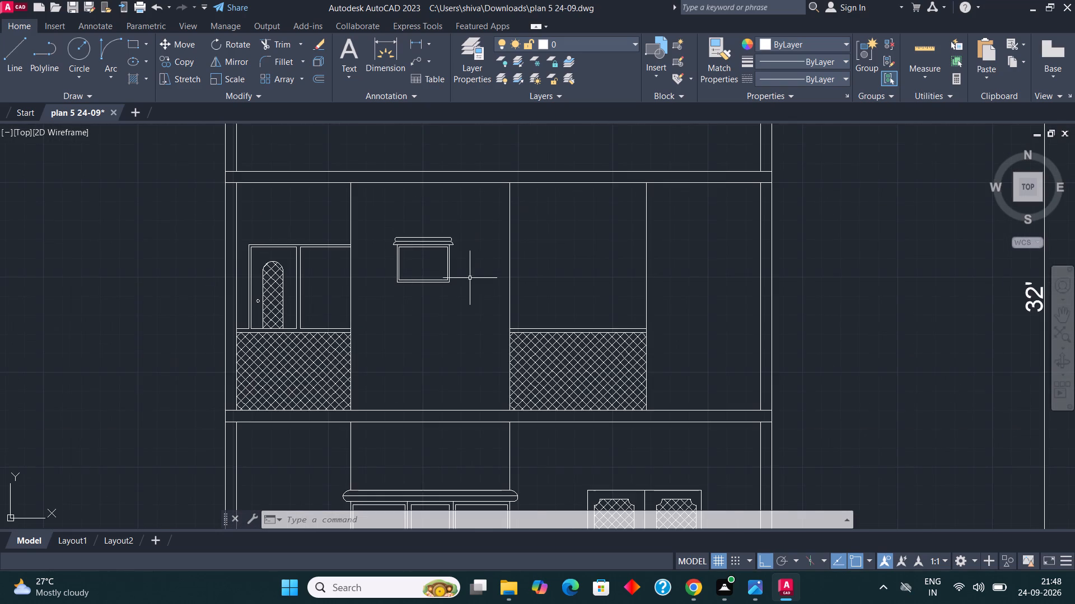
Copy the complete hooded window horizontally from the central bay into the rightmost bay of the middle storey.
{"action": "scroll", "coordinate": [461, 278], "scroll_direction": "up", "scroll_amount": 2}
{"action": "left_click_drag", "start_coordinate": [456, 336], "coordinate": [448, 332]}
{"action": "scroll", "coordinate": [390, 301], "scroll_direction": "down", "scroll_amount": 1}
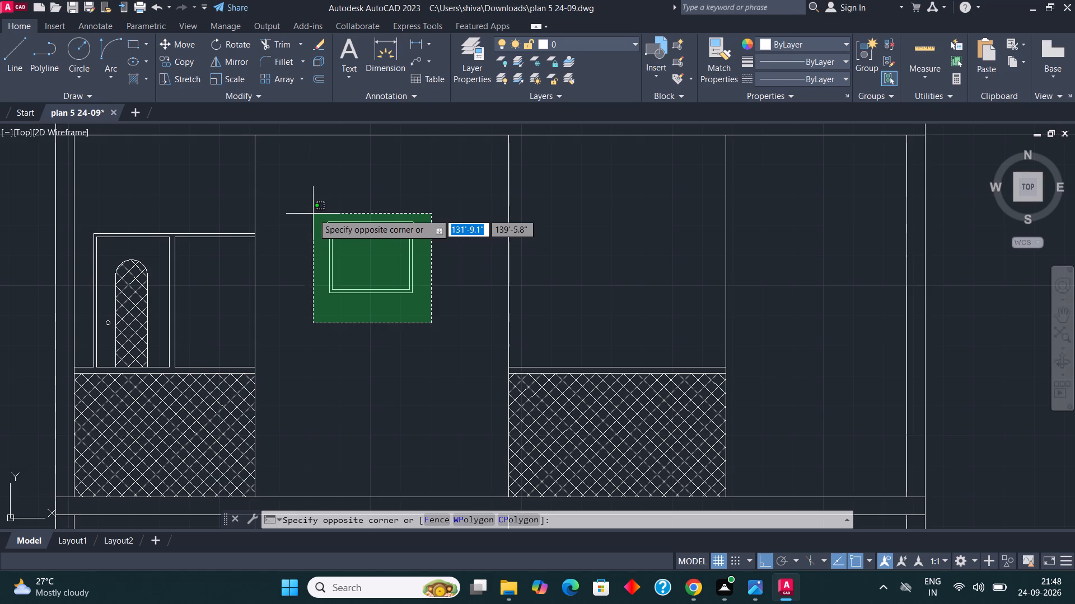
{"action": "left_click", "coordinate": [312, 207]}
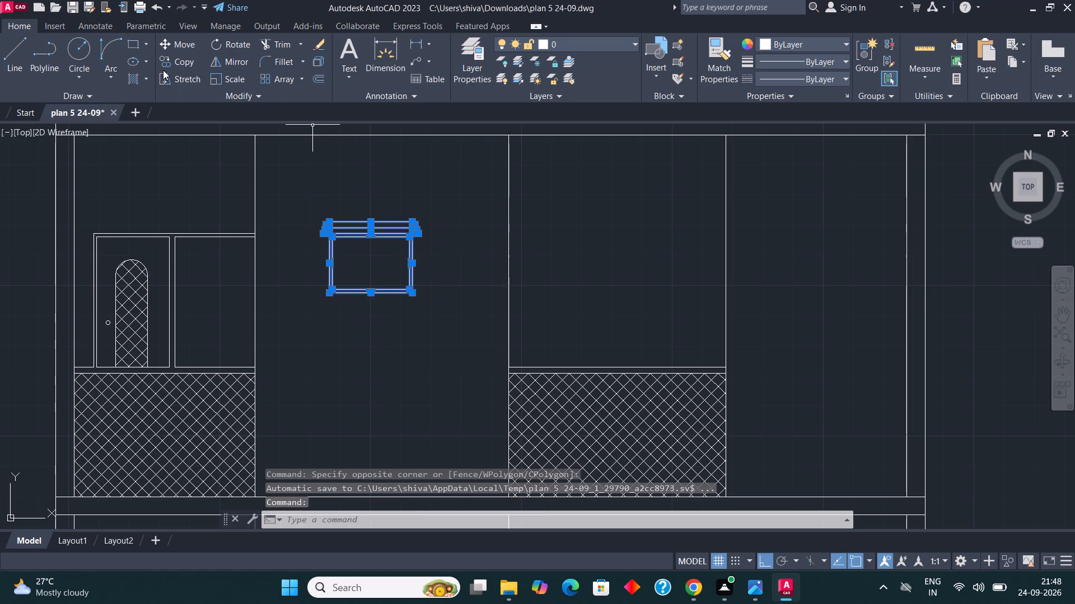
{"action": "left_click", "coordinate": [166, 65]}
{"action": "left_click", "coordinate": [375, 259]}
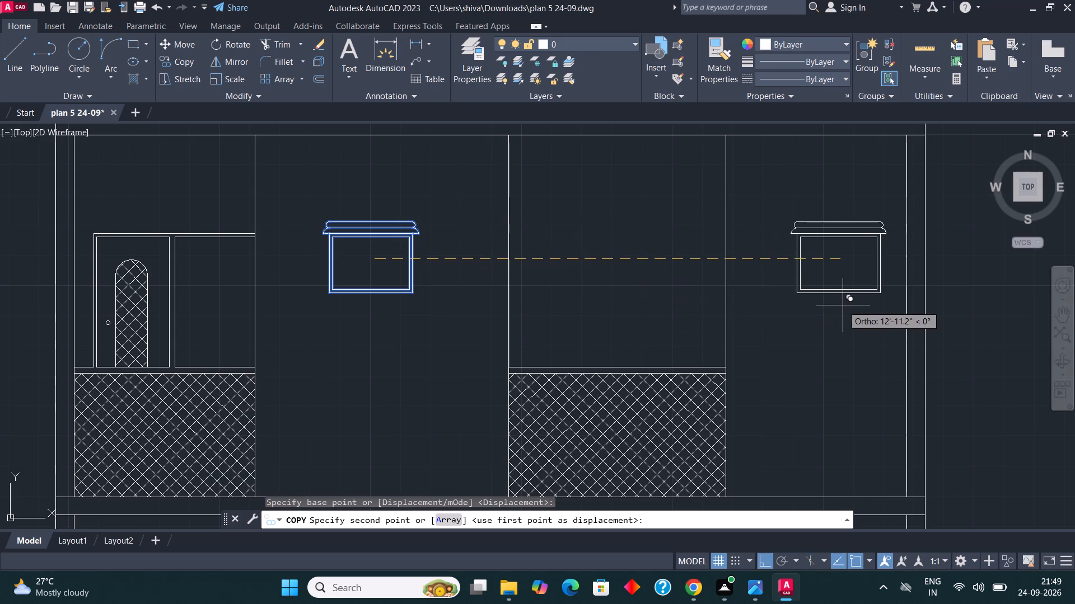
{"action": "left_click", "coordinate": [822, 307]}
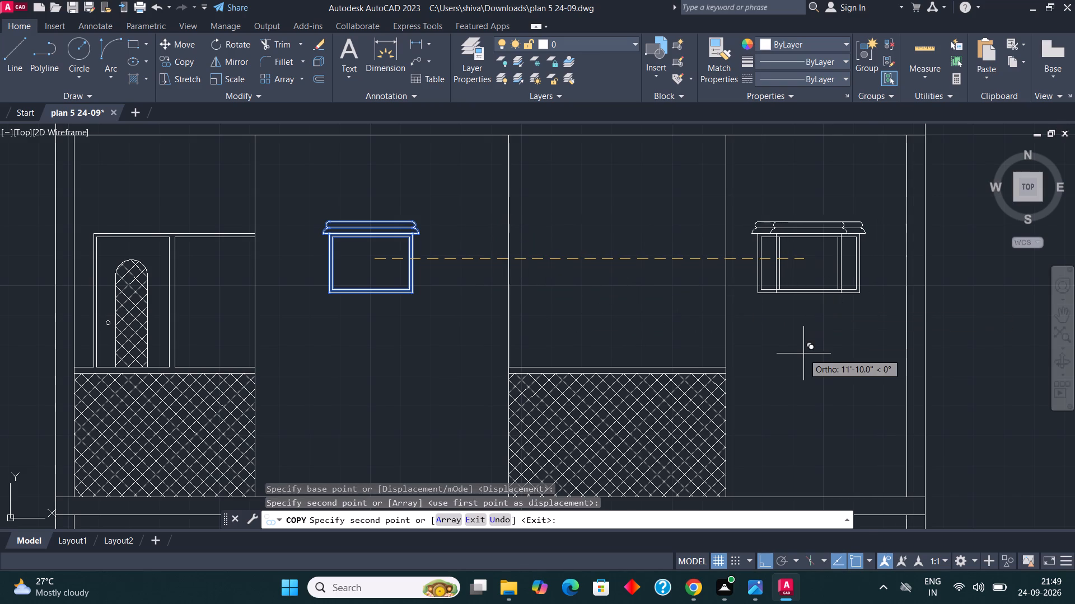
{"action": "scroll", "coordinate": [804, 352], "scroll_direction": "down", "scroll_amount": 1}
{"action": "key", "text": "Escape"}
{"action": "key", "text": "Escape"}
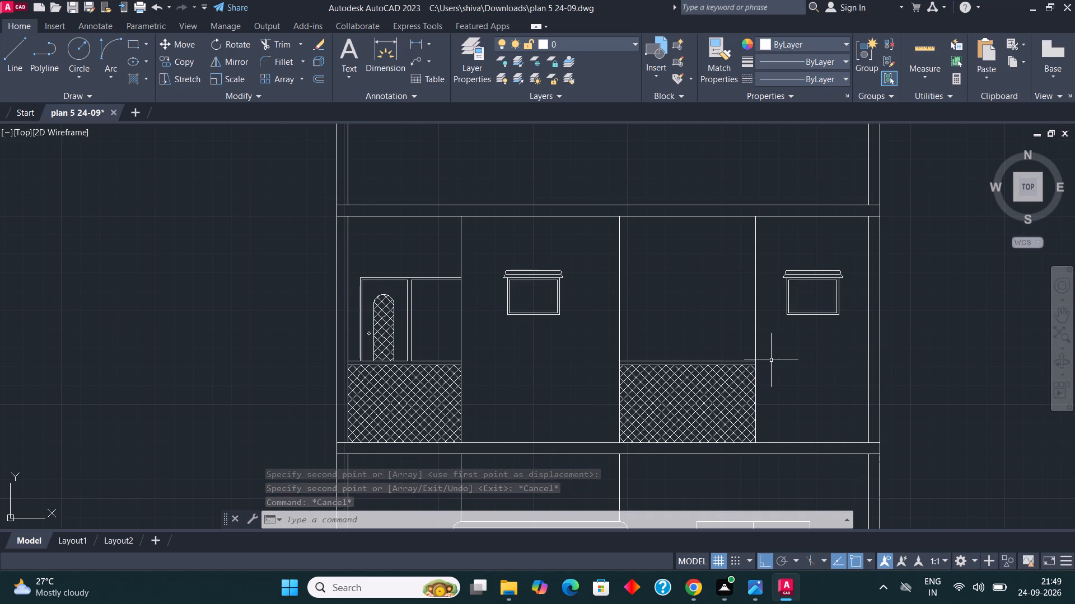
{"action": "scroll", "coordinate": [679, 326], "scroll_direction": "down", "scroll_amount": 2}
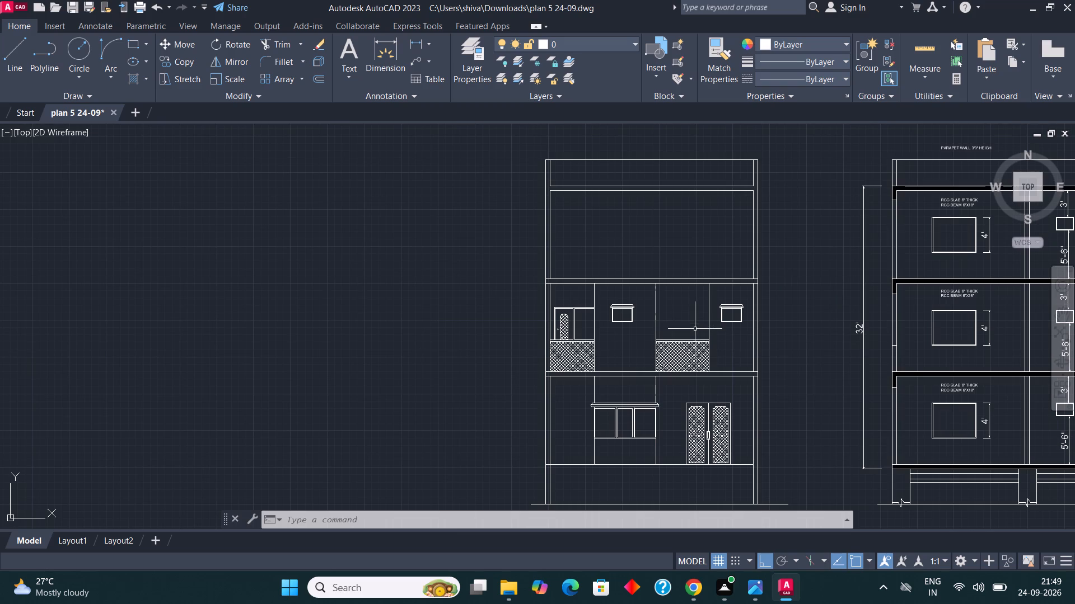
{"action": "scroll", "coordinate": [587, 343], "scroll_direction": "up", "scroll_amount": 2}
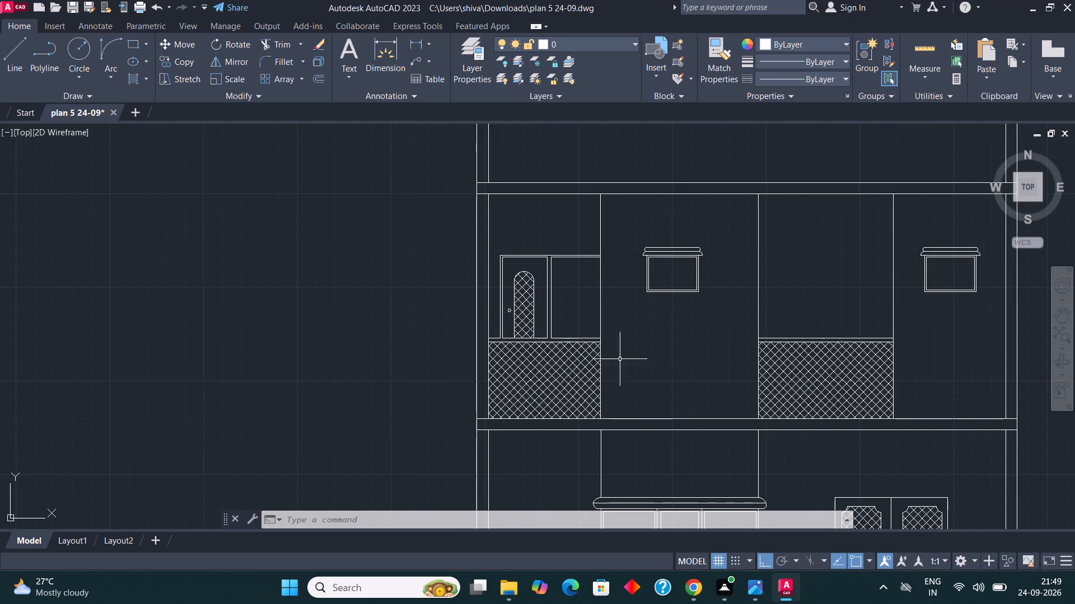
Examine the elevation with its finished middle-storey windows against the neighbouring section and the floor plans.
{"action": "scroll", "coordinate": [572, 342], "scroll_direction": "down", "scroll_amount": 6}
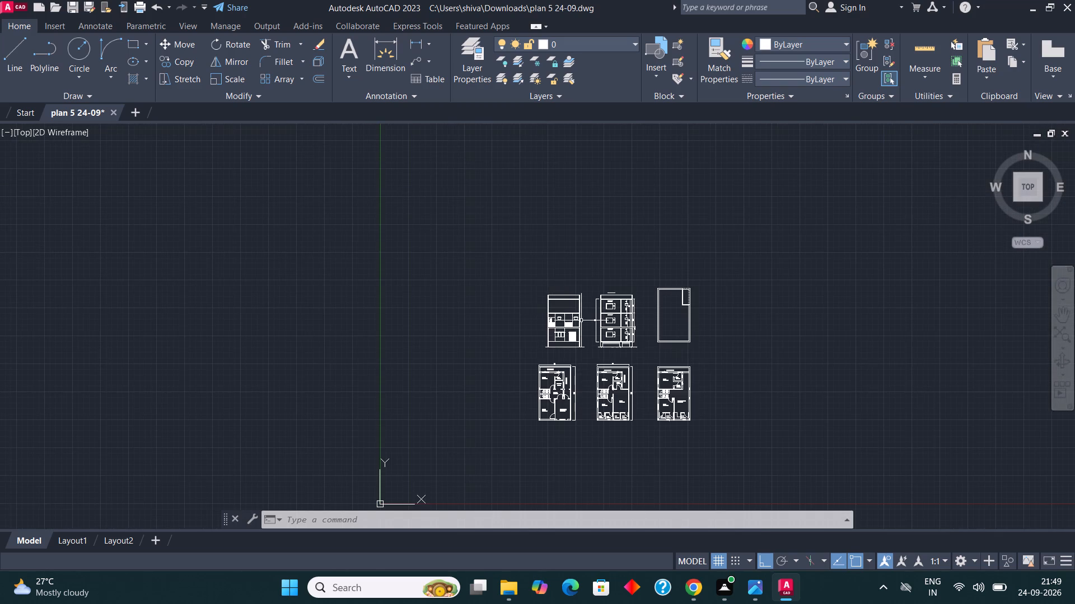
{"action": "scroll", "coordinate": [663, 410], "scroll_direction": "up", "scroll_amount": 2}
{"action": "scroll", "coordinate": [644, 397], "scroll_direction": "down", "scroll_amount": 1}
{"action": "scroll", "coordinate": [644, 397], "scroll_direction": "up", "scroll_amount": 1}
{"action": "scroll", "coordinate": [644, 402], "scroll_direction": "down", "scroll_amount": 1}
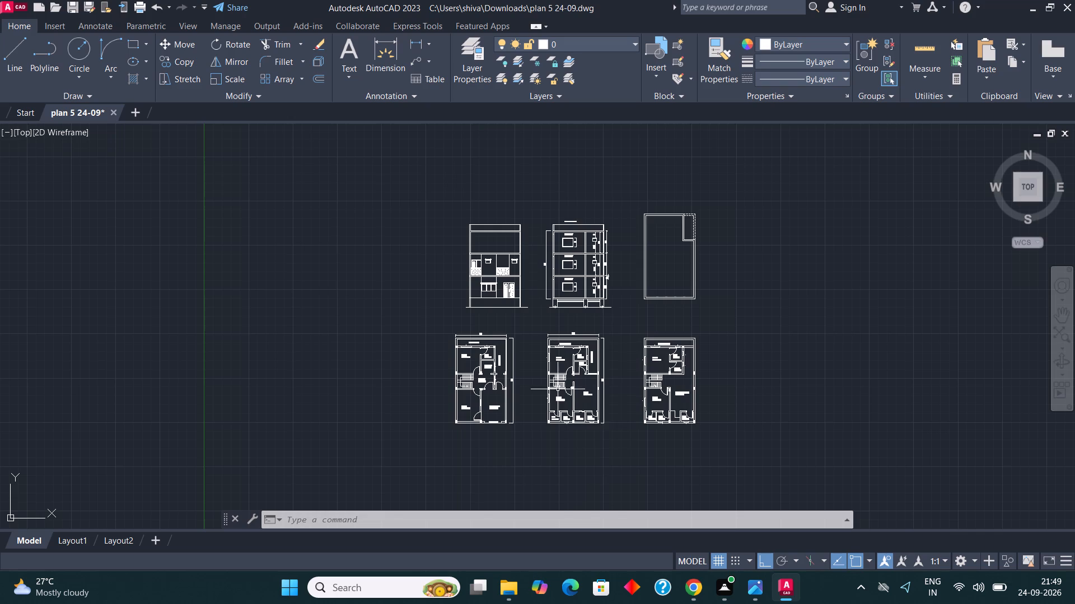
{"action": "scroll", "coordinate": [562, 205], "scroll_direction": "up", "scroll_amount": 1}
{"action": "scroll", "coordinate": [488, 254], "scroll_direction": "up", "scroll_amount": 1}
{"action": "scroll", "coordinate": [369, 300], "scroll_direction": "up", "scroll_amount": 2}
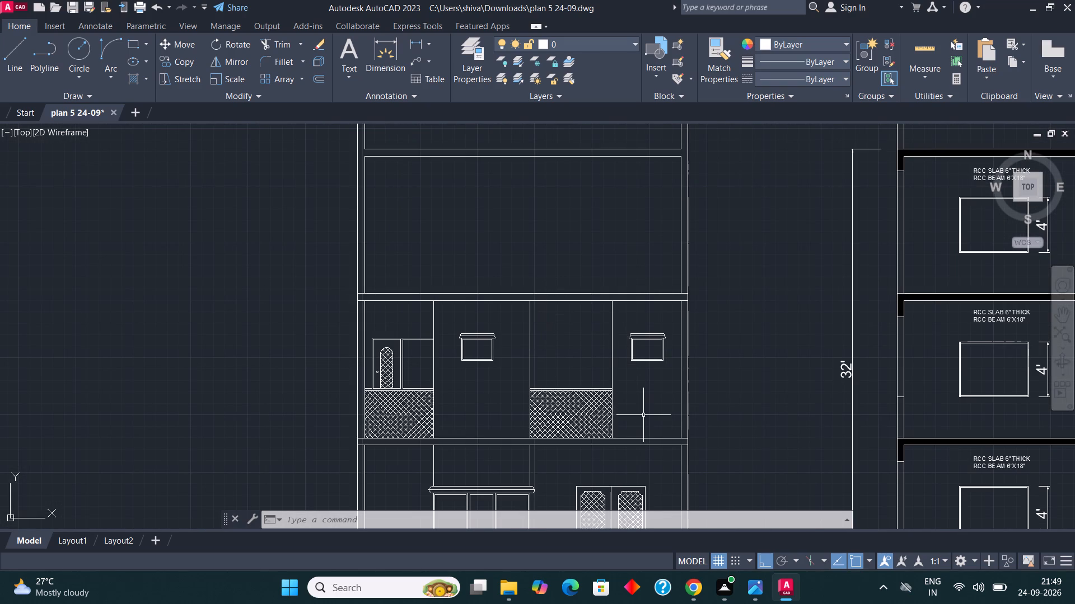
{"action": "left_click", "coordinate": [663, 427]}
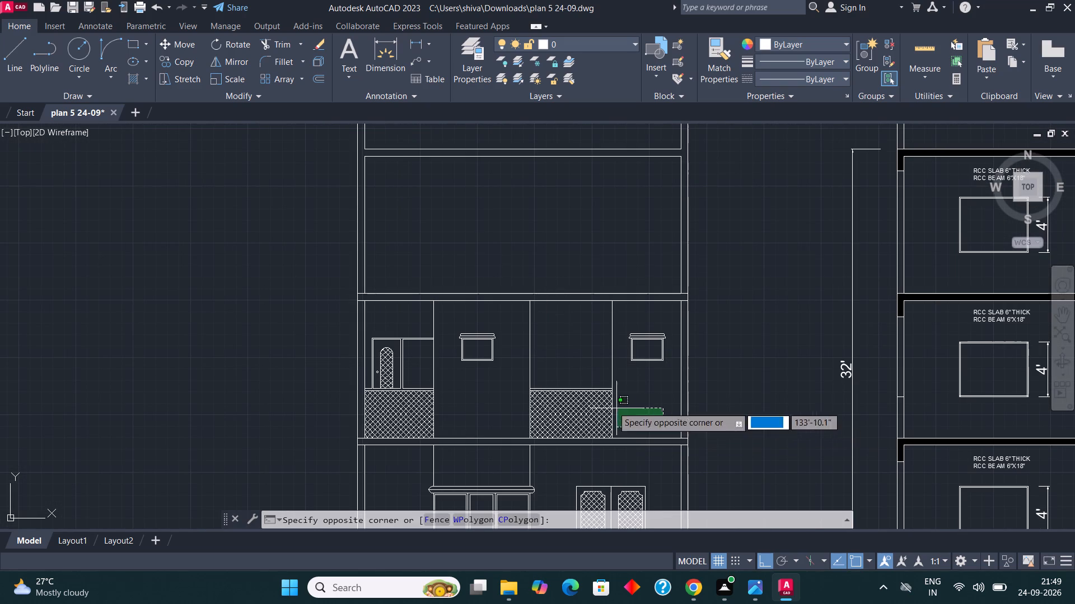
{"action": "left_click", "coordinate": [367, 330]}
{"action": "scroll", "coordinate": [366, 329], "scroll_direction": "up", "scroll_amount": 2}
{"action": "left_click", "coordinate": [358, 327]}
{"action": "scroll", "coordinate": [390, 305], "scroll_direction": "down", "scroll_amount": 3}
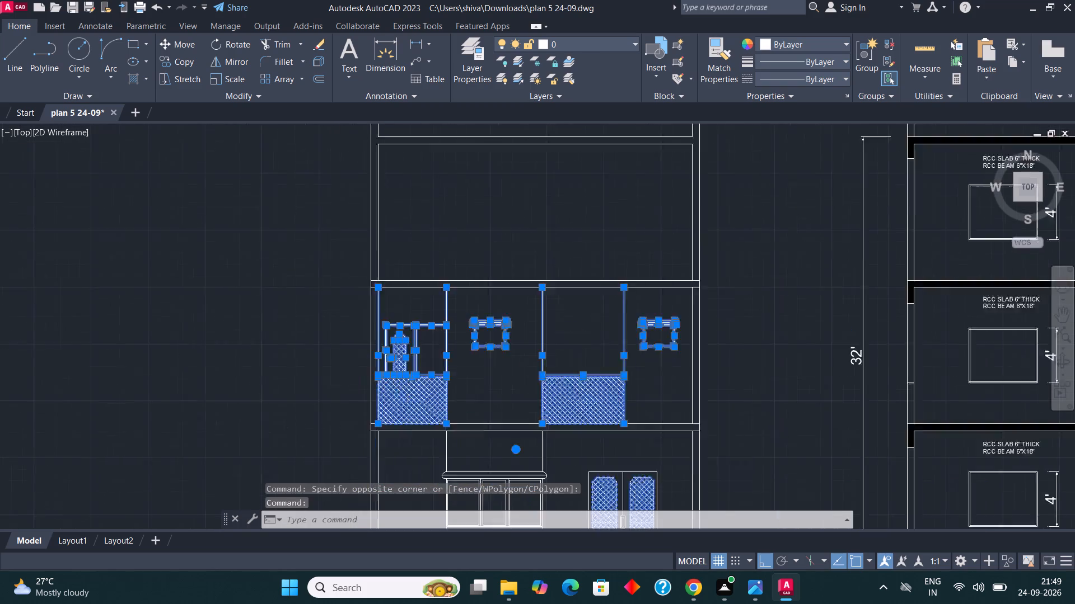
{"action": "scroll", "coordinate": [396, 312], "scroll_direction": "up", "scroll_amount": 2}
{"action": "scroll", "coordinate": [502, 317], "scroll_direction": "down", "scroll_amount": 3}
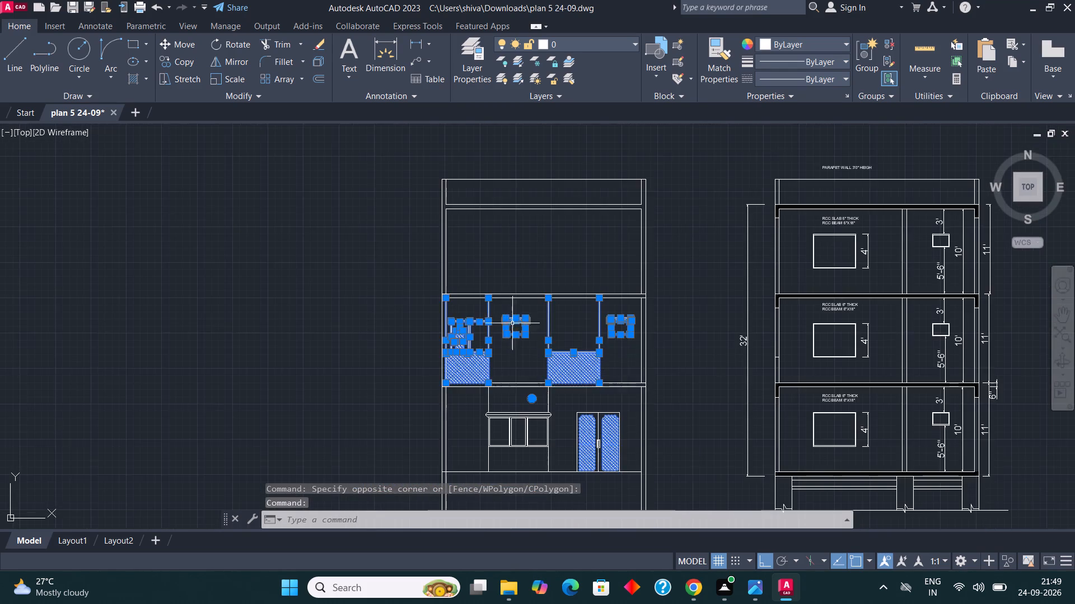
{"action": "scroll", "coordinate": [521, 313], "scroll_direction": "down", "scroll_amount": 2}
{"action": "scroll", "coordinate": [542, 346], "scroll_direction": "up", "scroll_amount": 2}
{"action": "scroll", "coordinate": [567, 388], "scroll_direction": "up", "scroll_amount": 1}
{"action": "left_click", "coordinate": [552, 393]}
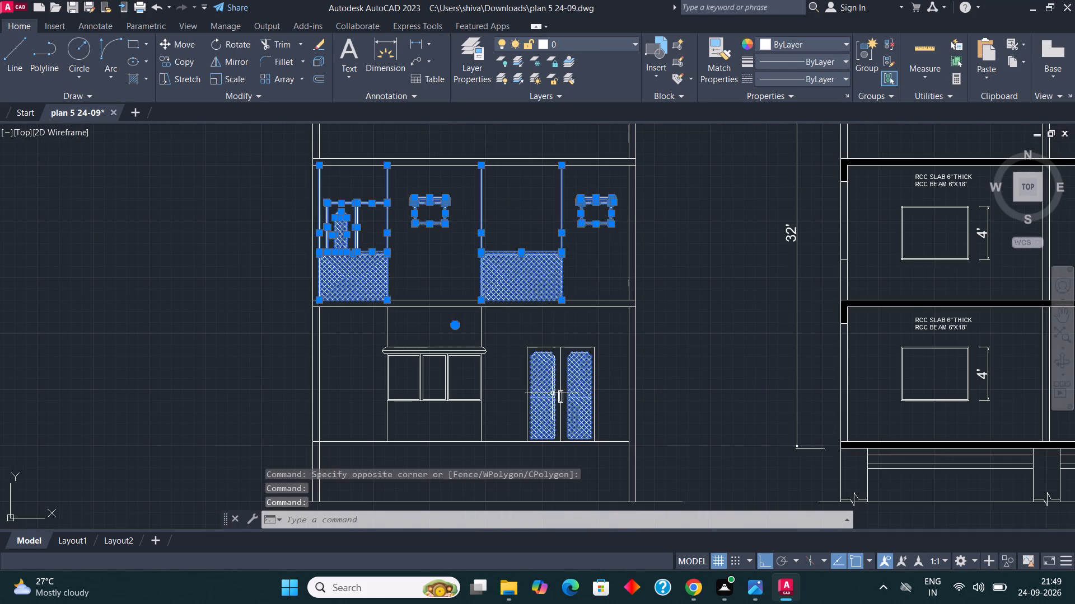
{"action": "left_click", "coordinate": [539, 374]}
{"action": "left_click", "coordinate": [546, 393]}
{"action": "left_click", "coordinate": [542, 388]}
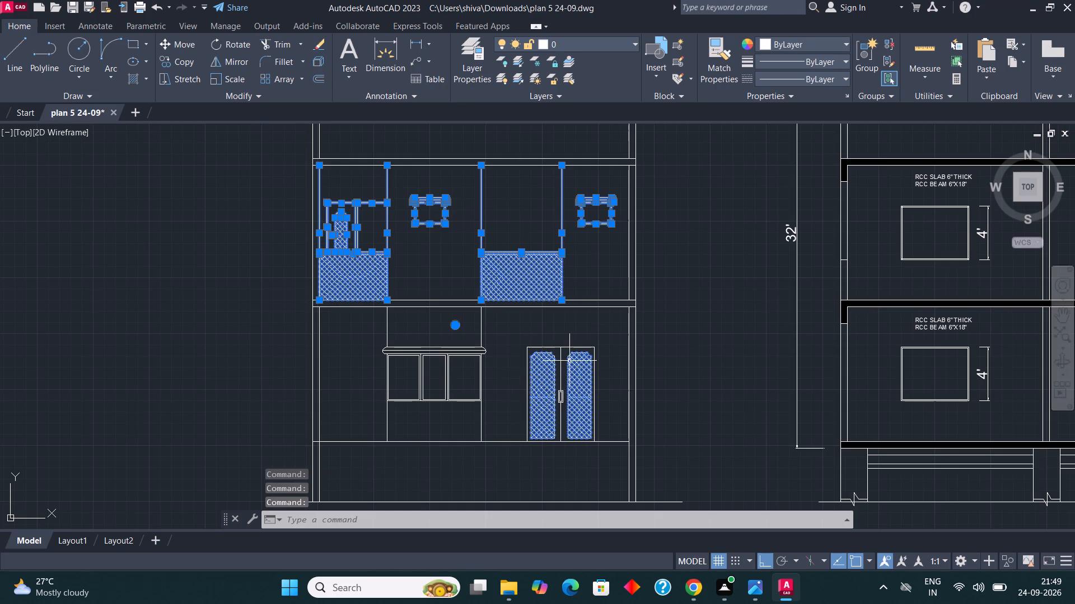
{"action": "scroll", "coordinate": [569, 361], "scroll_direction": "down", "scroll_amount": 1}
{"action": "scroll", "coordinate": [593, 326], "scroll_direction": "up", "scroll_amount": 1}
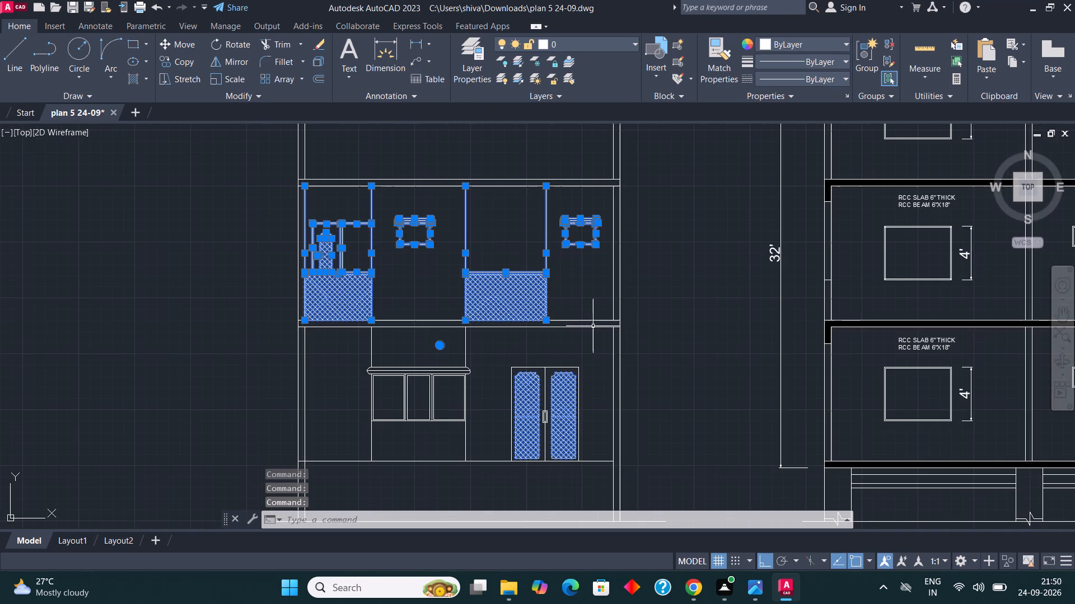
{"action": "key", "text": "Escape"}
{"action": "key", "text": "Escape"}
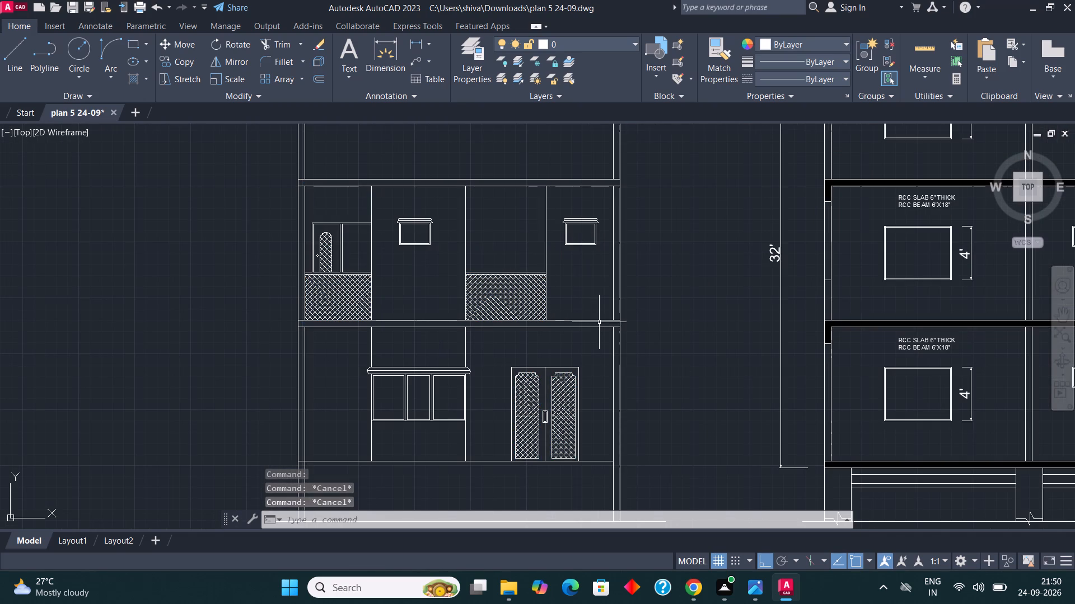
Select the door and side frame lines, the arched panel outline and both vertical bay lines in the middle storey's leftmost bay.
{"action": "scroll", "coordinate": [322, 177], "scroll_direction": "up", "scroll_amount": 2}
{"action": "left_click_drag", "start_coordinate": [461, 329], "coordinate": [457, 324]}
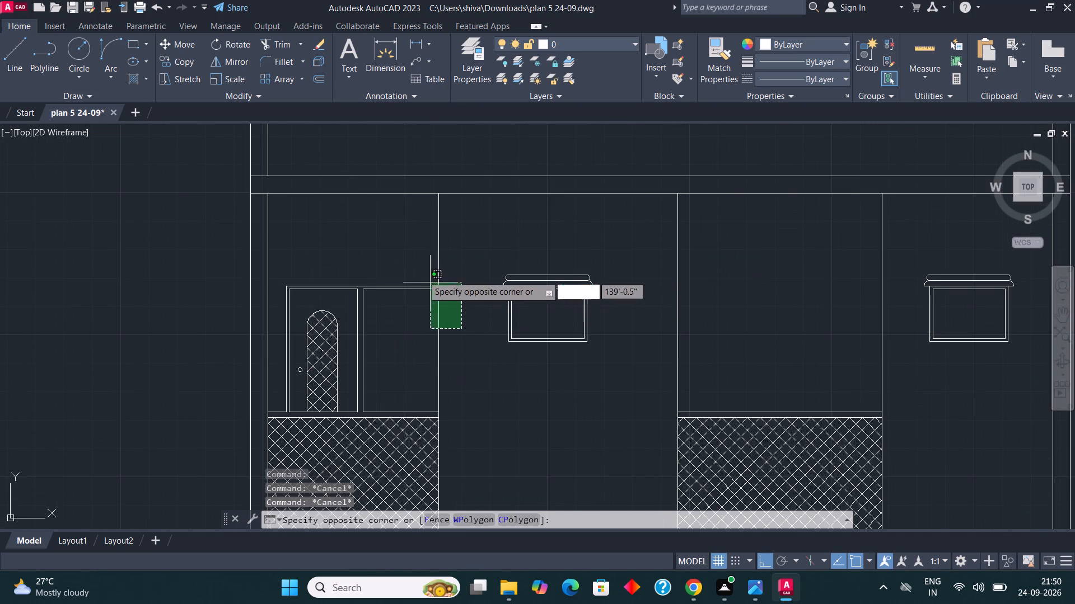
{"action": "left_click", "coordinate": [422, 276]}
{"action": "left_click", "coordinate": [386, 326]}
{"action": "left_click", "coordinate": [338, 269]}
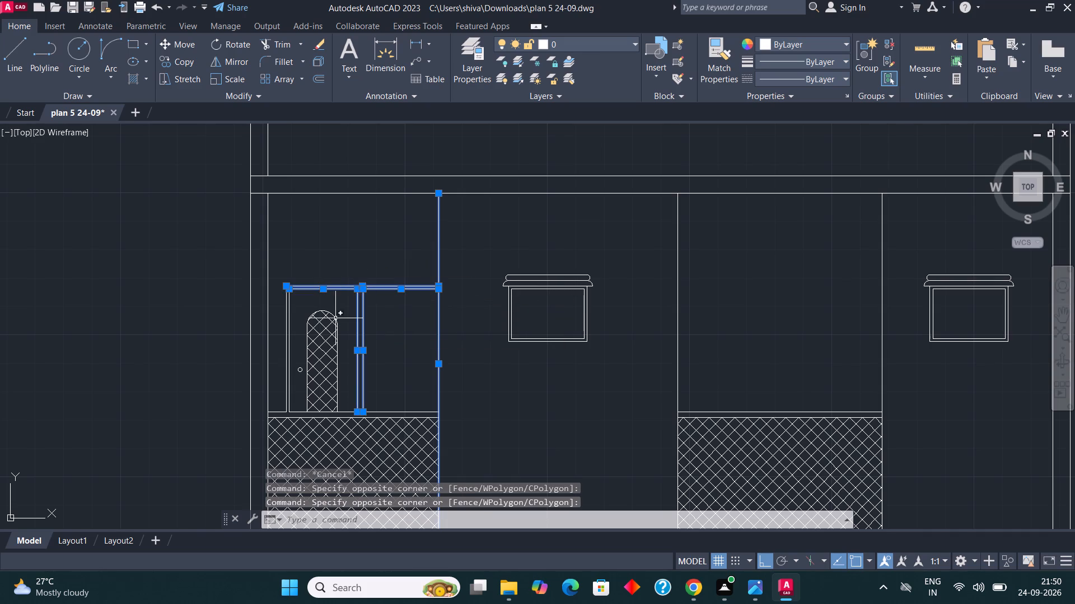
{"action": "scroll", "coordinate": [335, 318], "scroll_direction": "up", "scroll_amount": 2}
{"action": "left_click", "coordinate": [326, 315]}
{"action": "scroll", "coordinate": [370, 285], "scroll_direction": "down", "scroll_amount": 1}
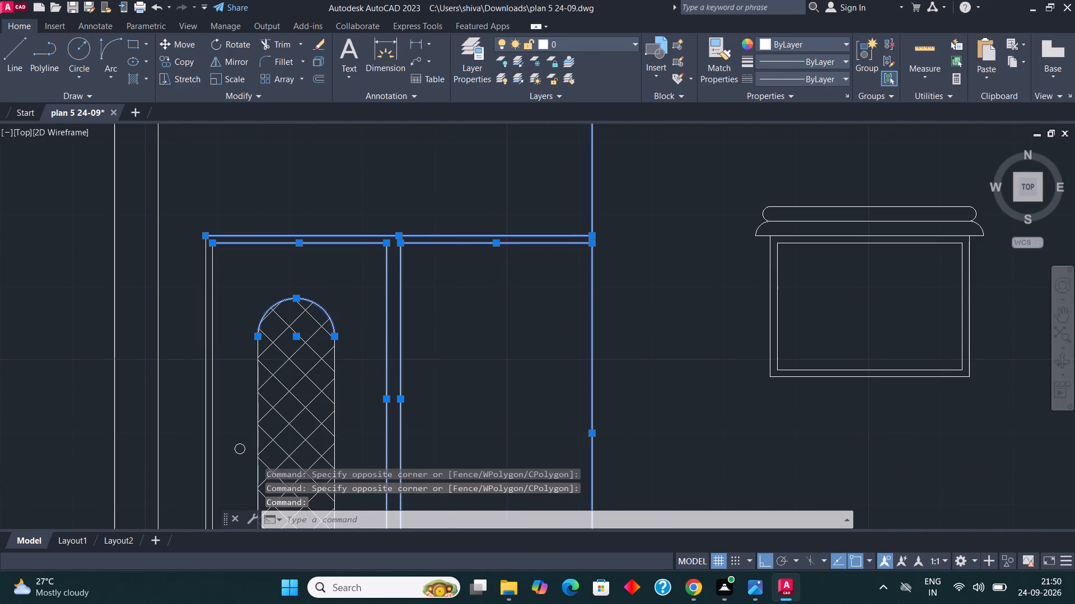
{"action": "left_click", "coordinate": [349, 347]}
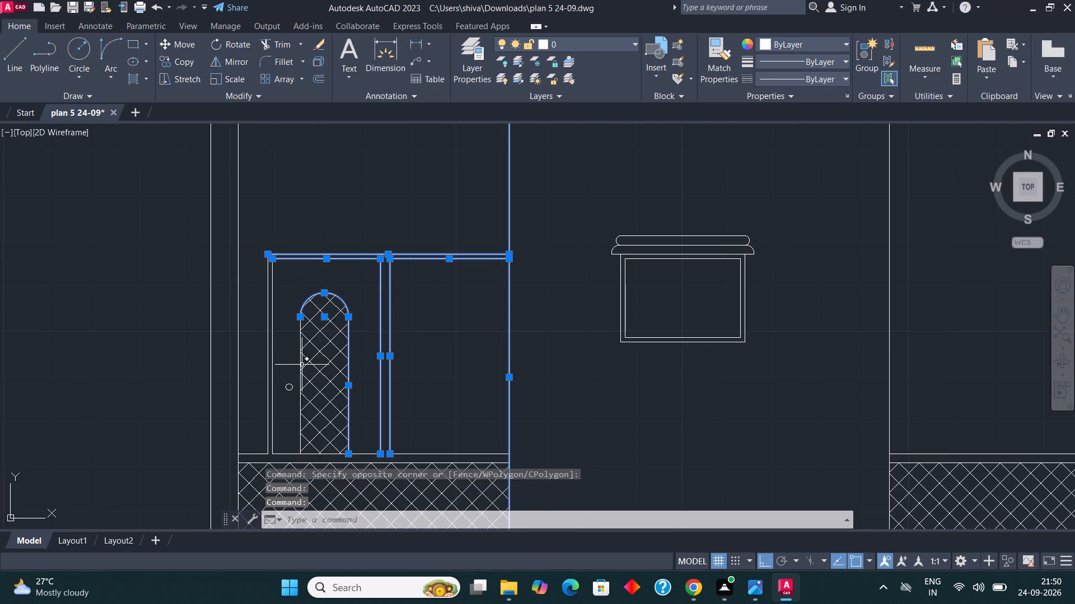
{"action": "left_click", "coordinate": [299, 365]}
{"action": "left_click", "coordinate": [281, 348]}
{"action": "left_click", "coordinate": [259, 324]}
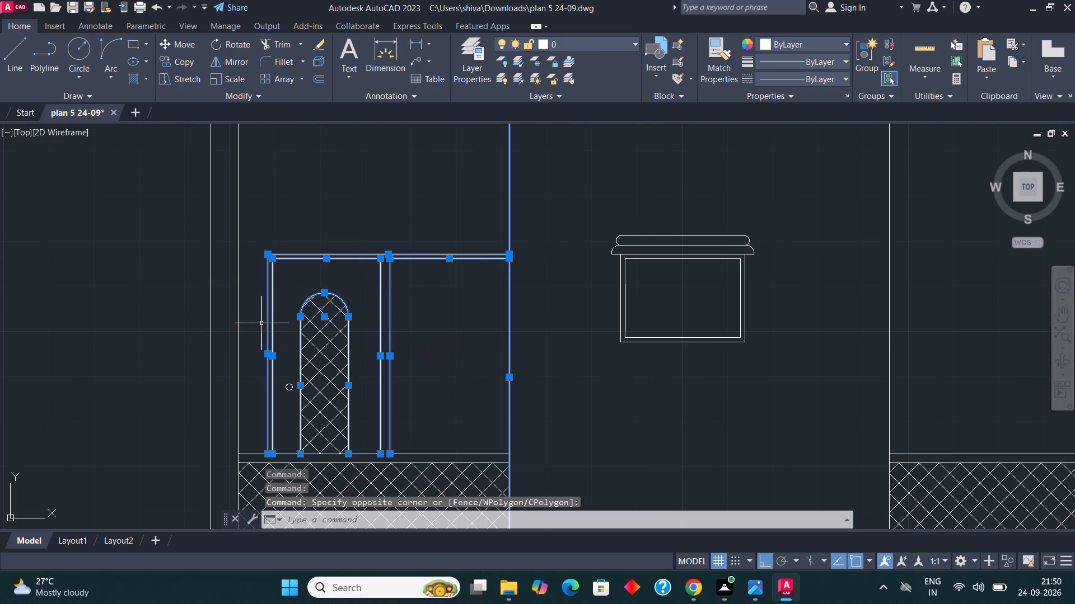
{"action": "left_click", "coordinate": [235, 301]}
{"action": "left_click", "coordinate": [245, 301]}
{"action": "left_click", "coordinate": [241, 301]}
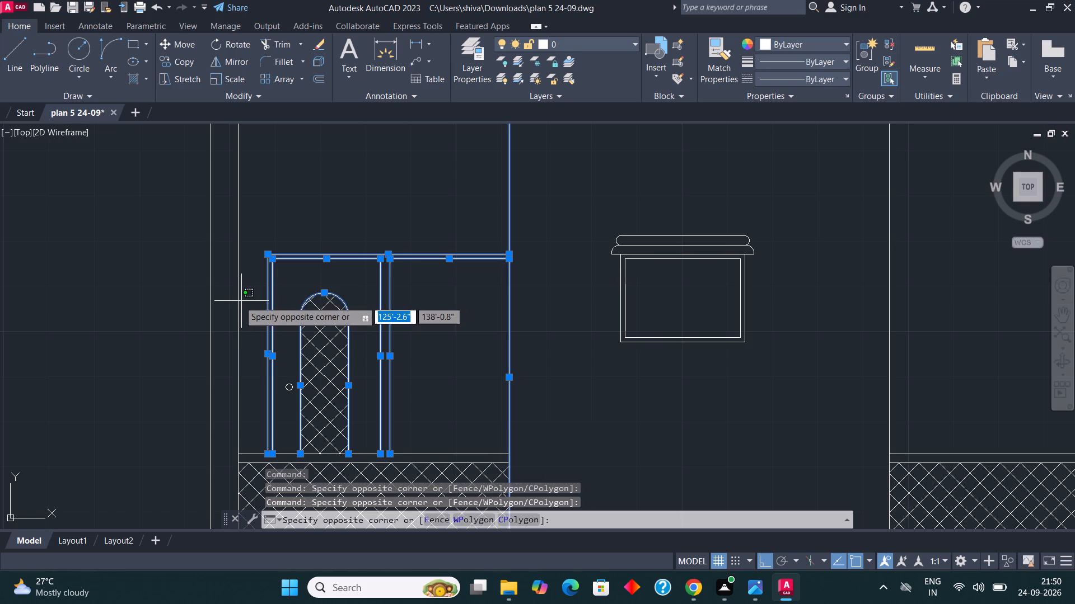
{"action": "left_click", "coordinate": [238, 301]}
{"action": "left_click", "coordinate": [238, 301]}
{"action": "left_click", "coordinate": [237, 301]}
{"action": "scroll", "coordinate": [256, 275], "scroll_direction": "down", "scroll_amount": 3}
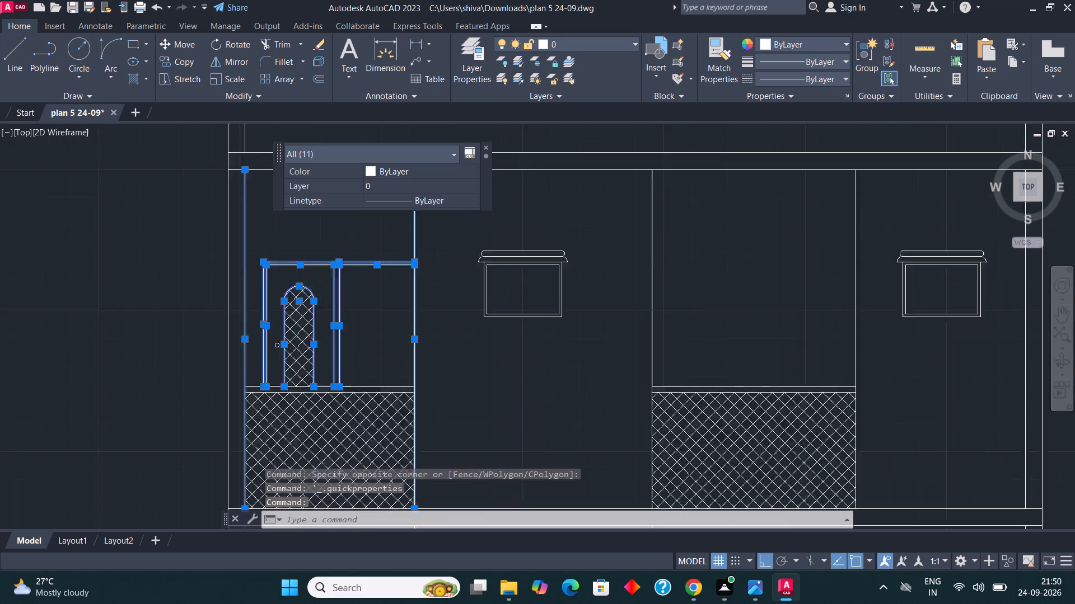
Add the ledge line segments above the leftmost bay's hatched panel to the selection.
{"action": "scroll", "coordinate": [265, 345], "scroll_direction": "up", "scroll_amount": 2}
{"action": "scroll", "coordinate": [373, 288], "scroll_direction": "up", "scroll_amount": 2}
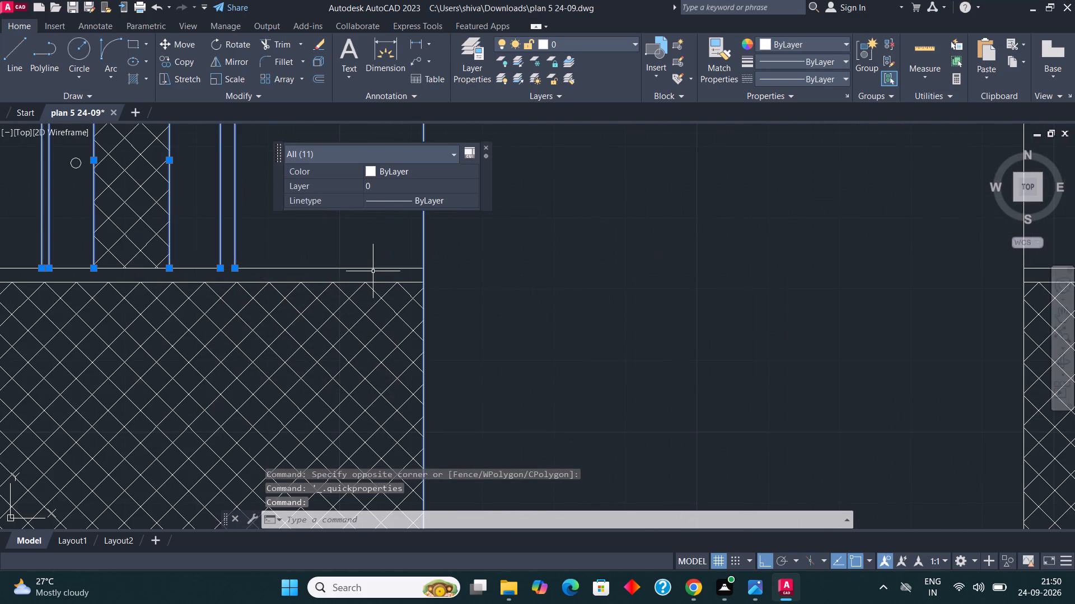
{"action": "left_click", "coordinate": [373, 271]}
{"action": "left_click", "coordinate": [371, 267]}
{"action": "left_click", "coordinate": [384, 283]}
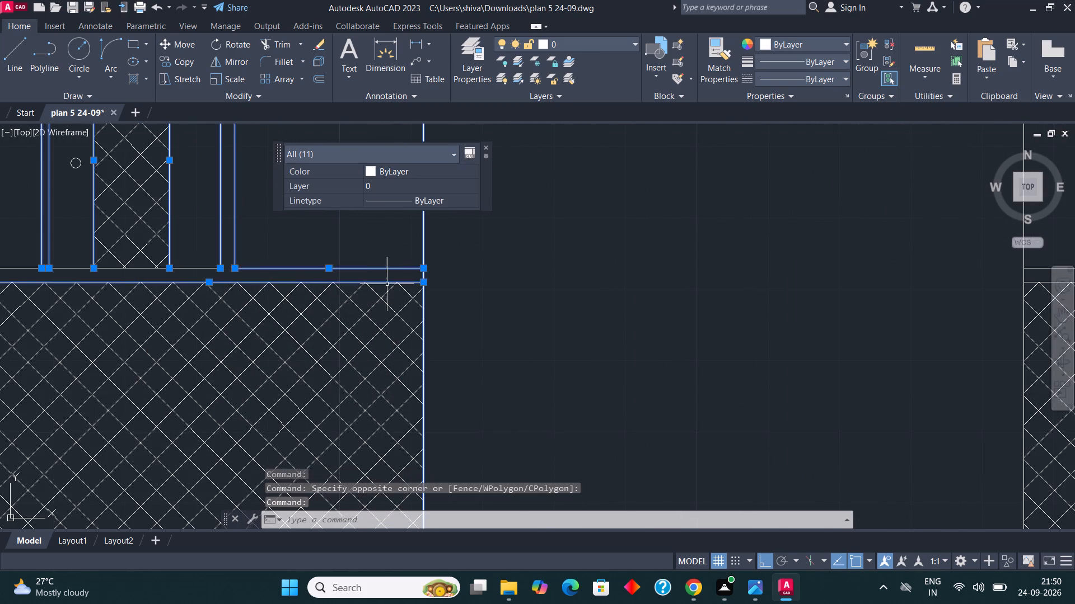
{"action": "scroll", "coordinate": [224, 271], "scroll_direction": "up", "scroll_amount": 1}
{"action": "left_click", "coordinate": [209, 273]}
{"action": "left_click", "coordinate": [183, 228]}
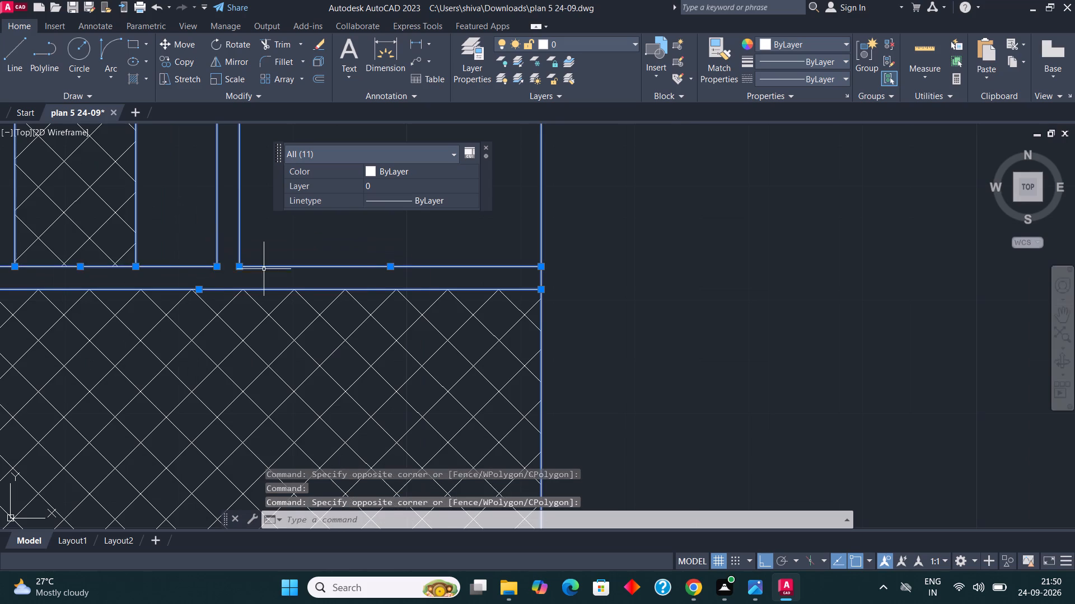
{"action": "scroll", "coordinate": [373, 305], "scroll_direction": "down", "scroll_amount": 2}
{"action": "scroll", "coordinate": [240, 292], "scroll_direction": "up", "scroll_amount": 2}
{"action": "left_click", "coordinate": [101, 295]}
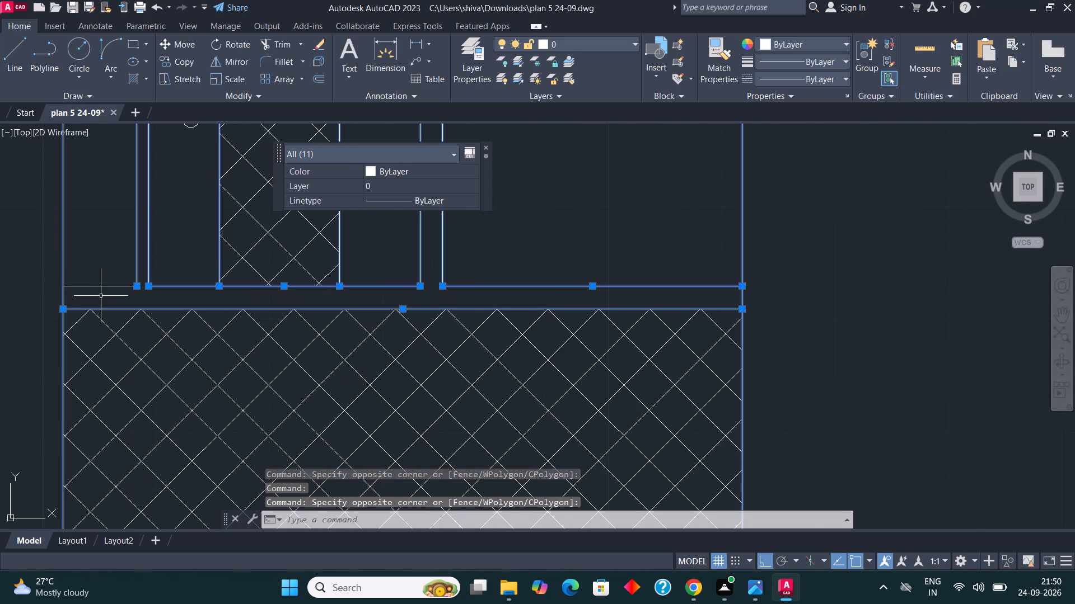
{"action": "left_click", "coordinate": [93, 277]}
{"action": "scroll", "coordinate": [77, 298], "scroll_direction": "down", "scroll_amount": 3}
{"action": "scroll", "coordinate": [179, 333], "scroll_direction": "down", "scroll_amount": 1}
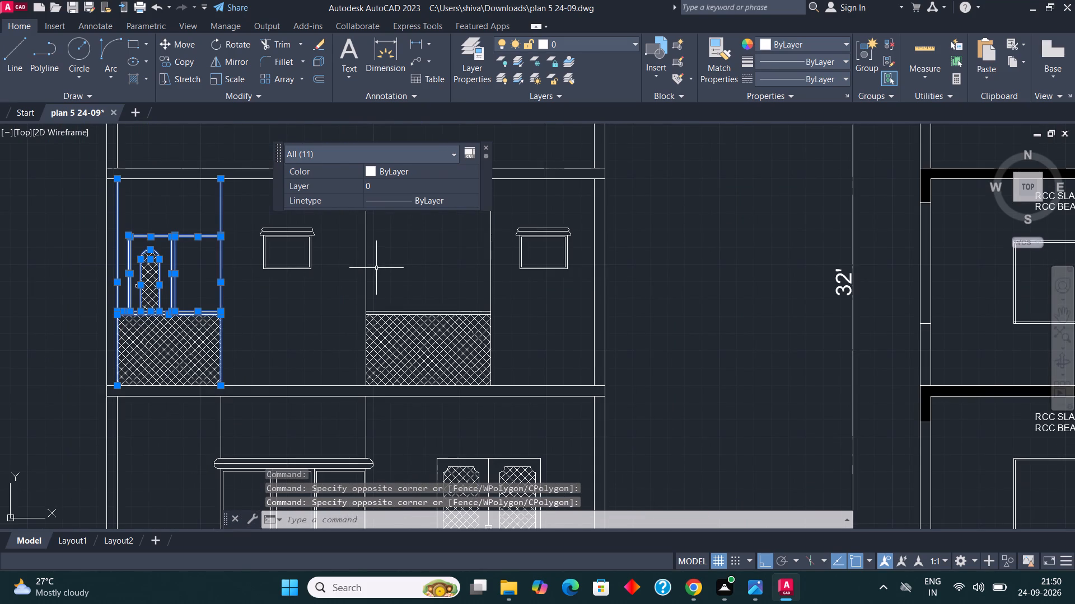
Add both hooded windows and the vertical line beside the central bay to the selection, and dismiss the quick properties display.
{"action": "left_click", "coordinate": [360, 268]}
{"action": "left_click", "coordinate": [327, 304]}
{"action": "left_click", "coordinate": [414, 279]}
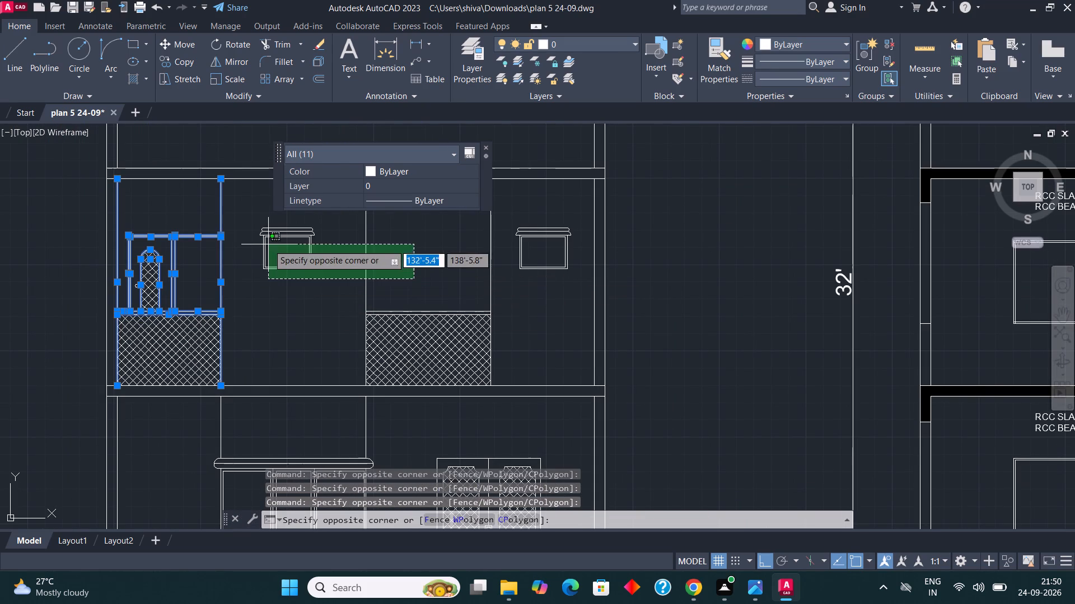
{"action": "left_click", "coordinate": [247, 223]}
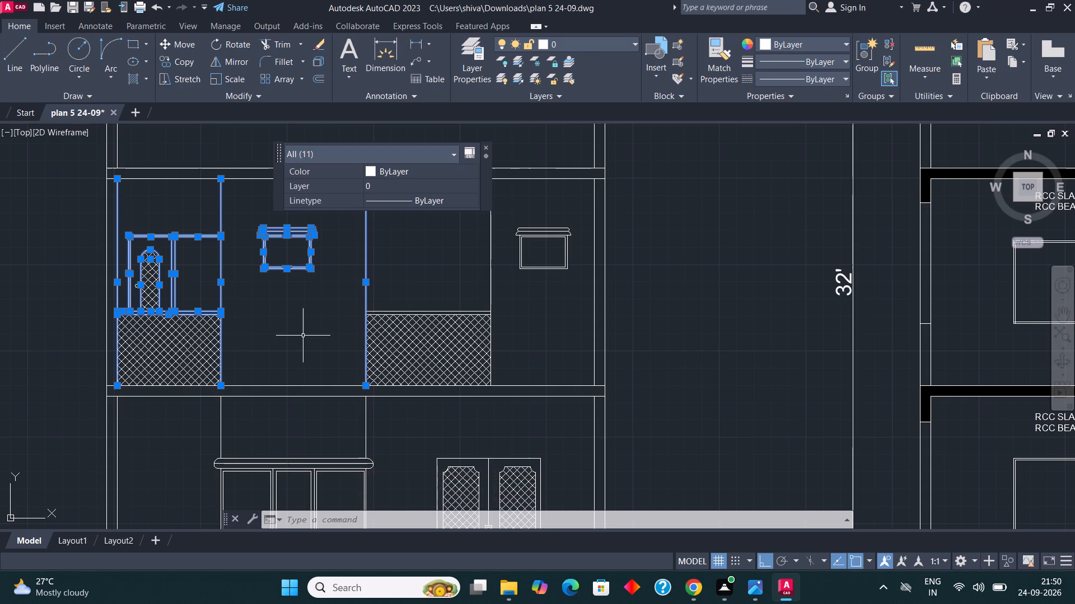
{"action": "scroll", "coordinate": [583, 261], "scroll_direction": "up", "scroll_amount": 1}
{"action": "left_click", "coordinate": [576, 301]}
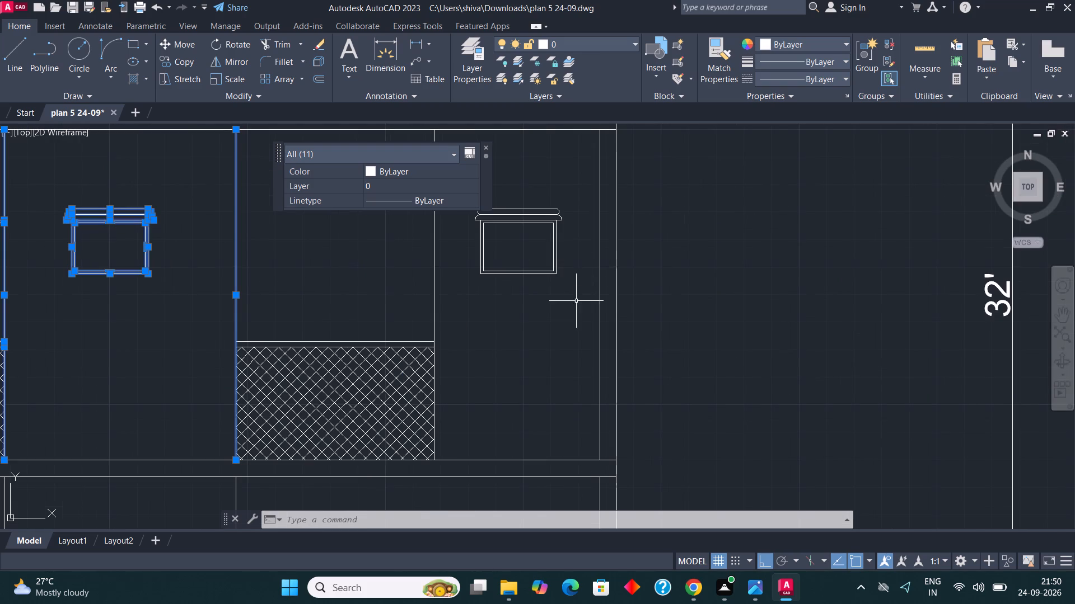
{"action": "scroll", "coordinate": [521, 291], "scroll_direction": "down", "scroll_amount": 2}
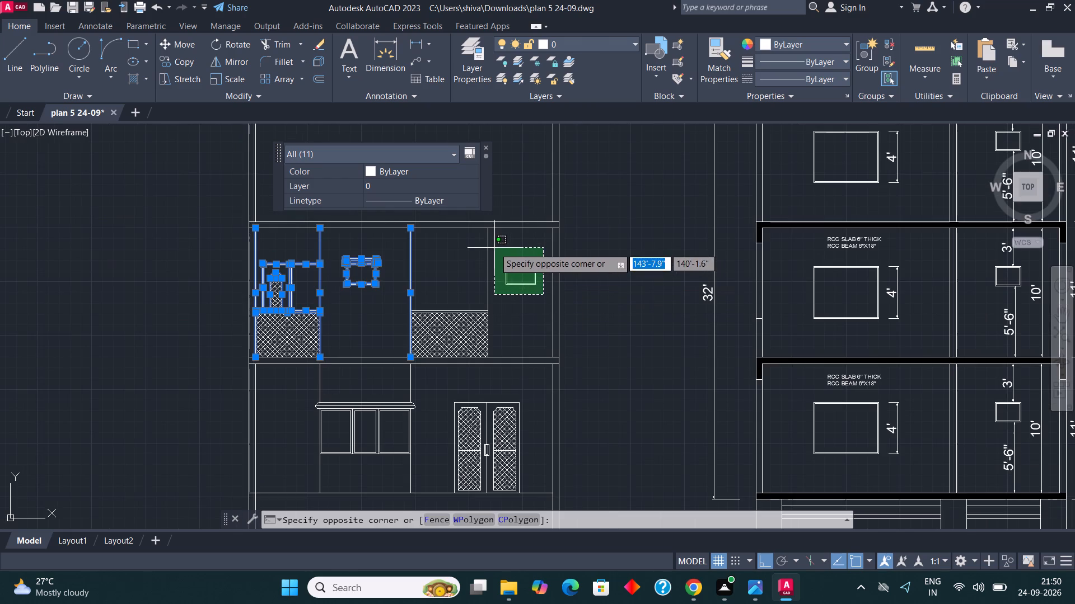
{"action": "left_click", "coordinate": [494, 248]}
{"action": "scroll", "coordinate": [494, 185], "scroll_direction": "up", "scroll_amount": 3}
{"action": "left_click", "coordinate": [482, 147]}
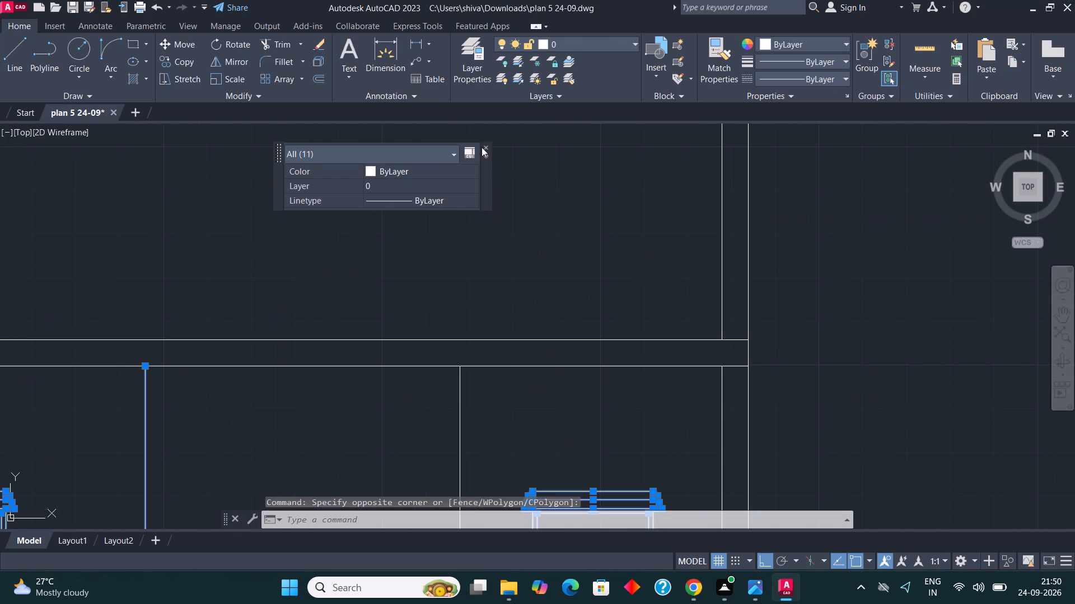
{"action": "left_click", "coordinate": [485, 147]}
{"action": "scroll", "coordinate": [462, 256], "scroll_direction": "down", "scroll_amount": 3}
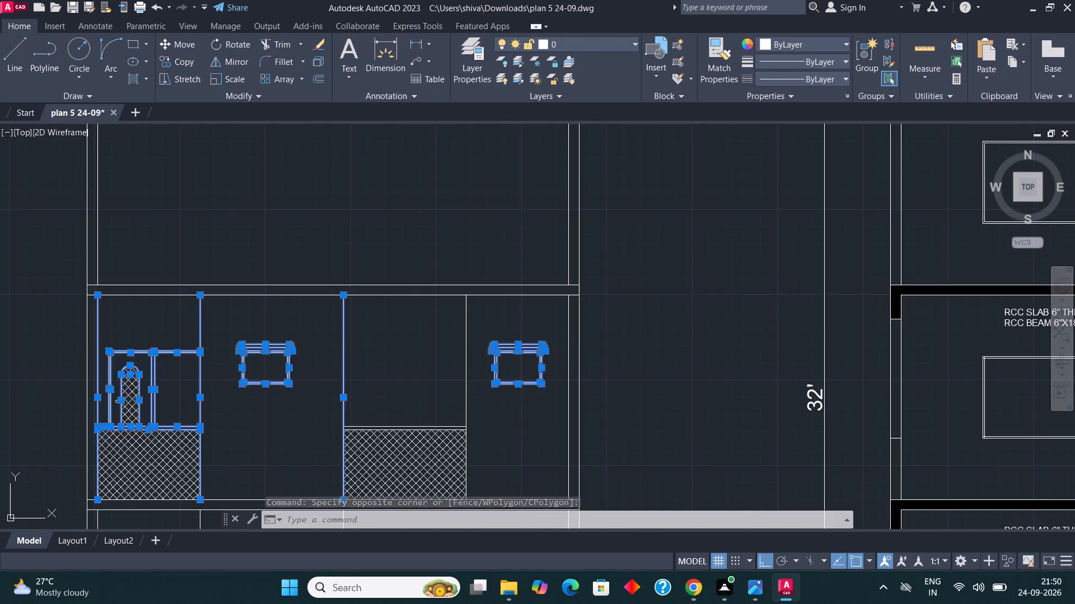
Add the vertical line beyond the central bay, both ledge lines above its hatched panel, and the middle-storey floor line to the selection.
{"action": "scroll", "coordinate": [483, 283], "scroll_direction": "up", "scroll_amount": 1}
{"action": "left_click", "coordinate": [471, 307]}
{"action": "left_click", "coordinate": [457, 307]}
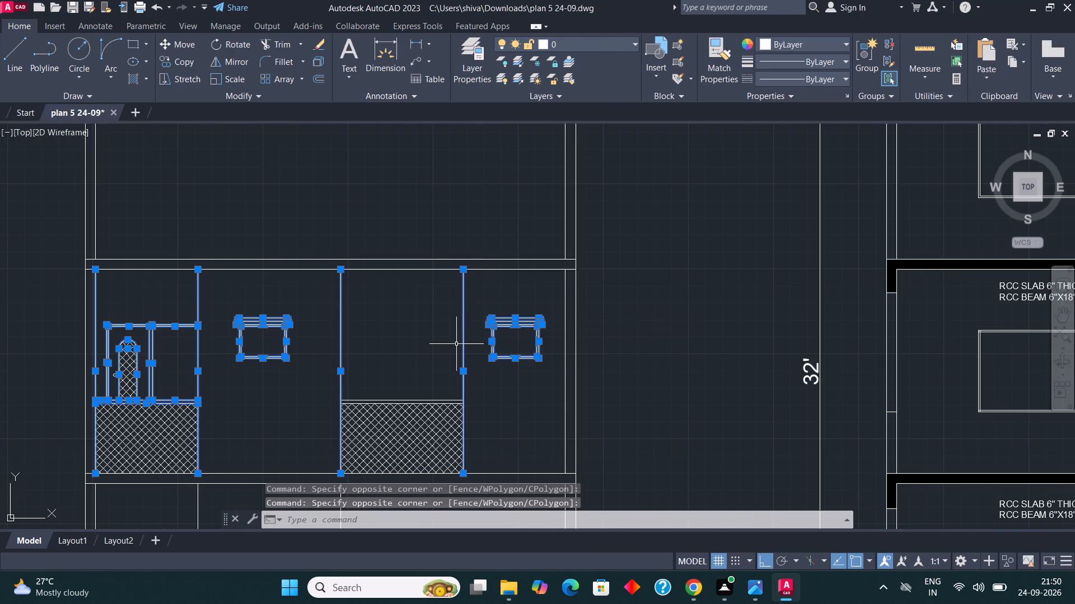
{"action": "scroll", "coordinate": [437, 424], "scroll_direction": "up", "scroll_amount": 2}
{"action": "scroll", "coordinate": [450, 362], "scroll_direction": "up", "scroll_amount": 2}
{"action": "left_click", "coordinate": [462, 379]}
{"action": "left_click", "coordinate": [446, 348]}
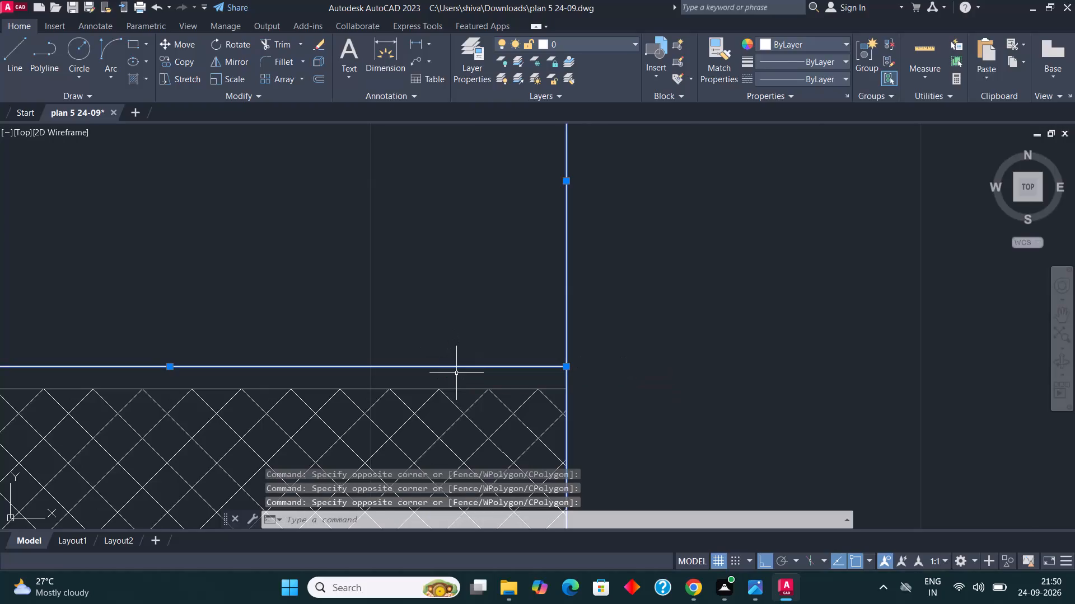
{"action": "left_click", "coordinate": [460, 388]}
{"action": "scroll", "coordinate": [456, 270], "scroll_direction": "down", "scroll_amount": 4}
{"action": "scroll", "coordinate": [433, 412], "scroll_direction": "up", "scroll_amount": 2}
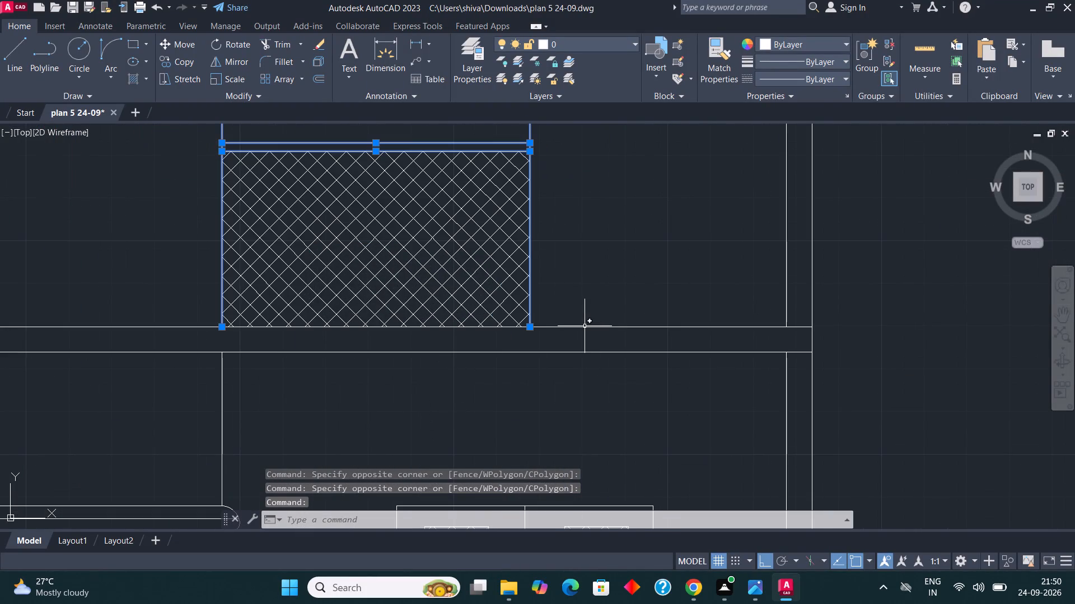
{"action": "scroll", "coordinate": [471, 325], "scroll_direction": "up", "scroll_amount": 2}
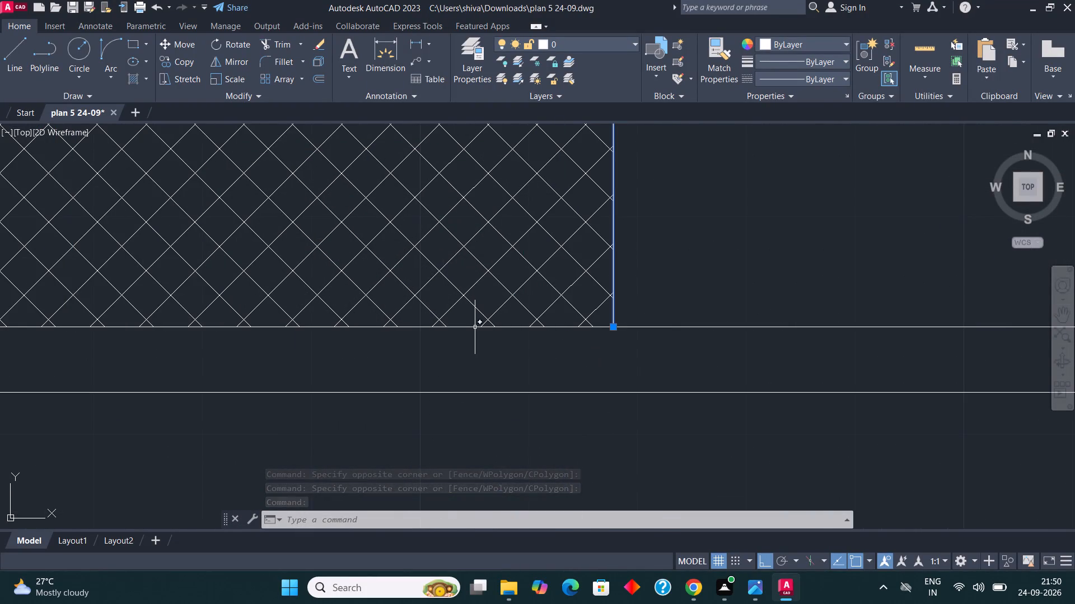
{"action": "left_click", "coordinate": [475, 327]}
{"action": "scroll", "coordinate": [549, 342], "scroll_direction": "down", "scroll_amount": 6}
{"action": "scroll", "coordinate": [475, 337], "scroll_direction": "up", "scroll_amount": 1}
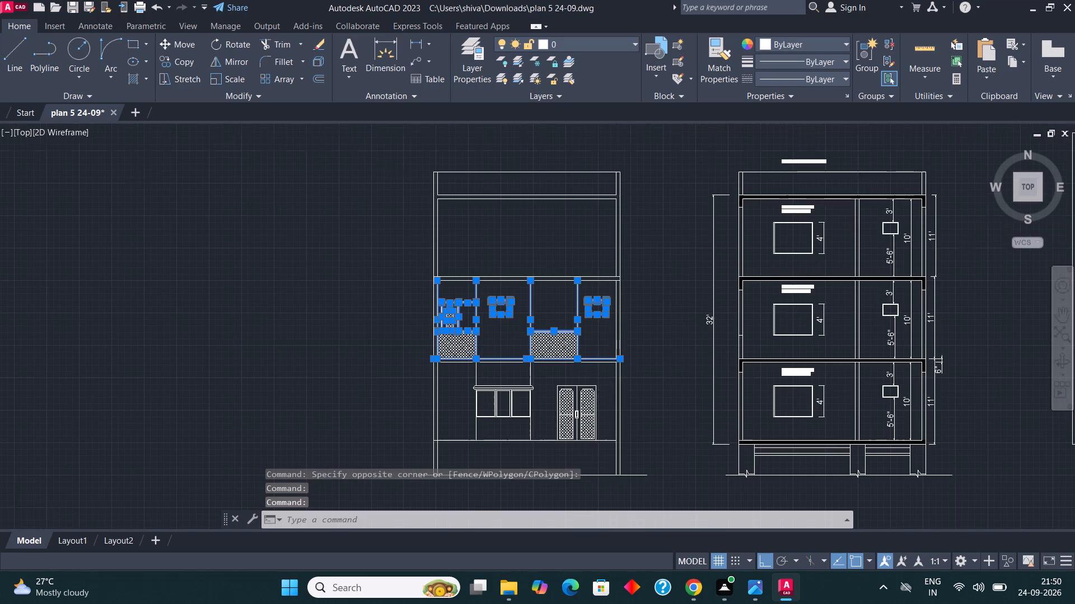
Copy the selected middle-storey details up to the top storey, from the leftmost bay's lower outer corner to the matching corner above.
{"action": "scroll", "coordinate": [475, 337], "scroll_direction": "up", "scroll_amount": 1}
{"action": "scroll", "coordinate": [331, 283], "scroll_direction": "up", "scroll_amount": 2}
{"action": "scroll", "coordinate": [395, 333], "scroll_direction": "down", "scroll_amount": 3}
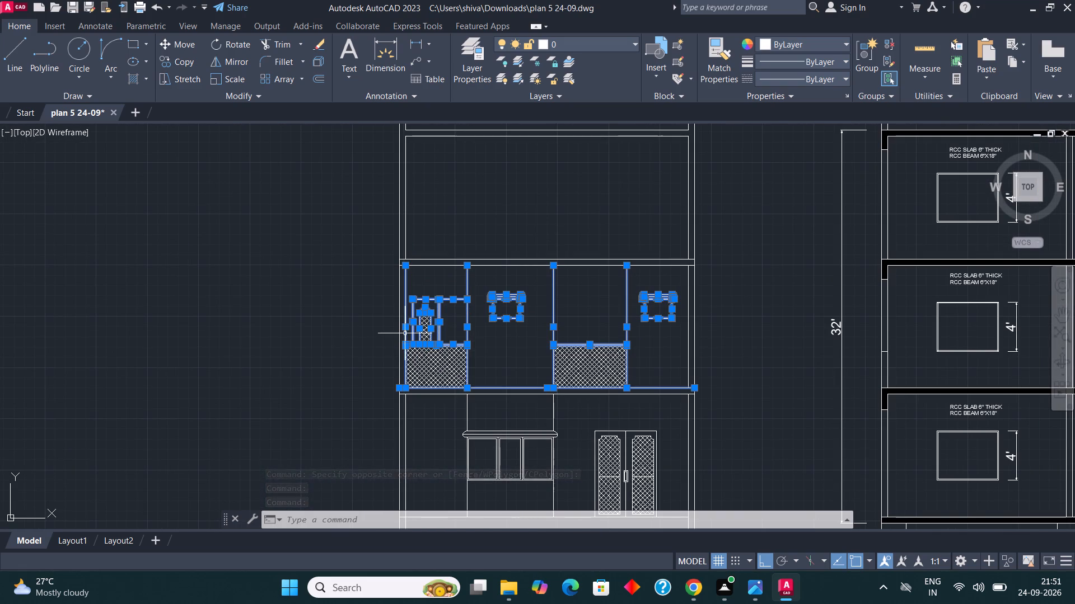
{"action": "scroll", "coordinate": [405, 333], "scroll_direction": "down", "scroll_amount": 1}
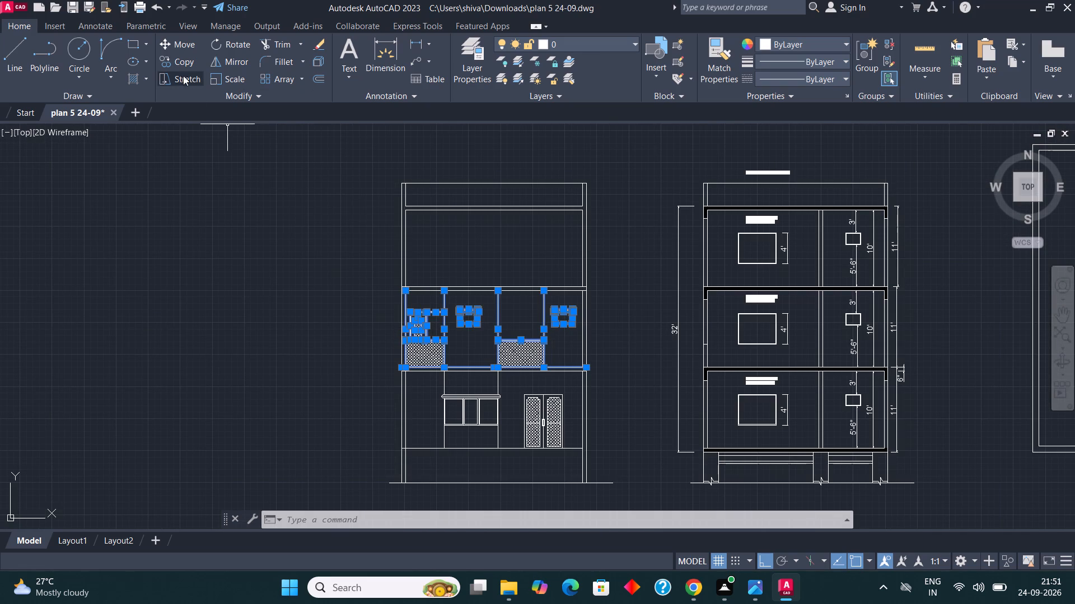
{"action": "left_click", "coordinate": [179, 67]}
{"action": "scroll", "coordinate": [407, 372], "scroll_direction": "up", "scroll_amount": 2}
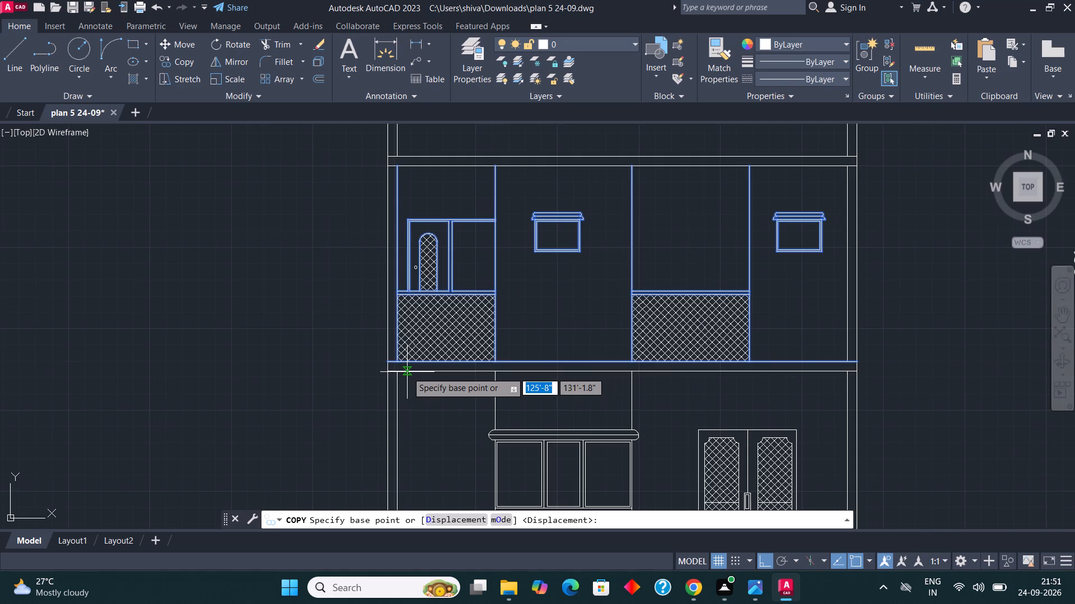
{"action": "scroll", "coordinate": [406, 371], "scroll_direction": "up", "scroll_amount": 3}
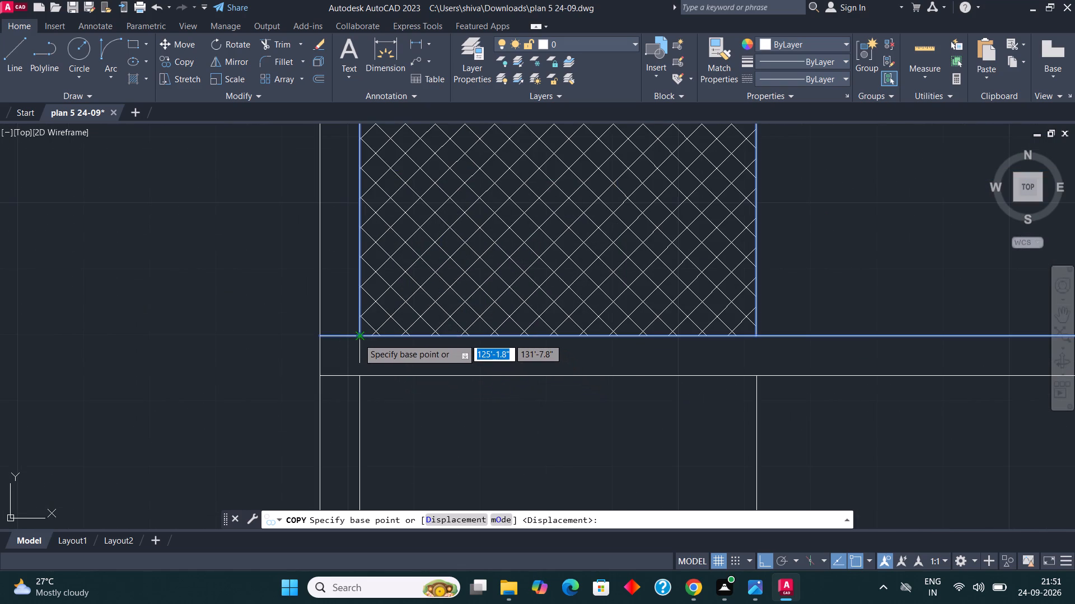
{"action": "left_click", "coordinate": [358, 338]}
{"action": "scroll", "coordinate": [394, 441], "scroll_direction": "down", "scroll_amount": 5}
{"action": "scroll", "coordinate": [390, 327], "scroll_direction": "up", "scroll_amount": 1}
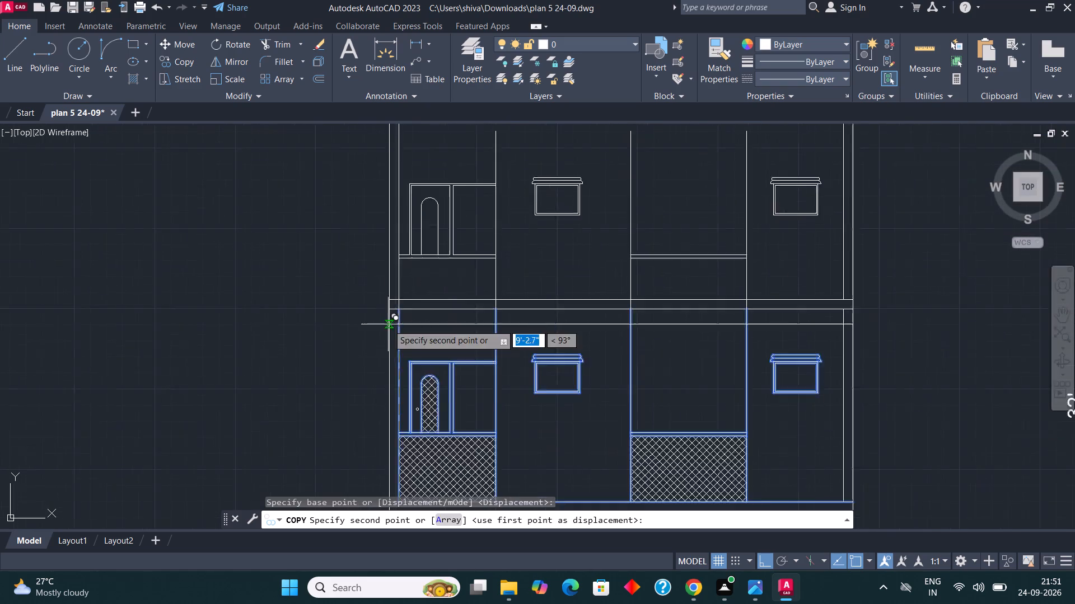
{"action": "scroll", "coordinate": [388, 324], "scroll_direction": "up", "scroll_amount": 2}
{"action": "left_click", "coordinate": [409, 267]}
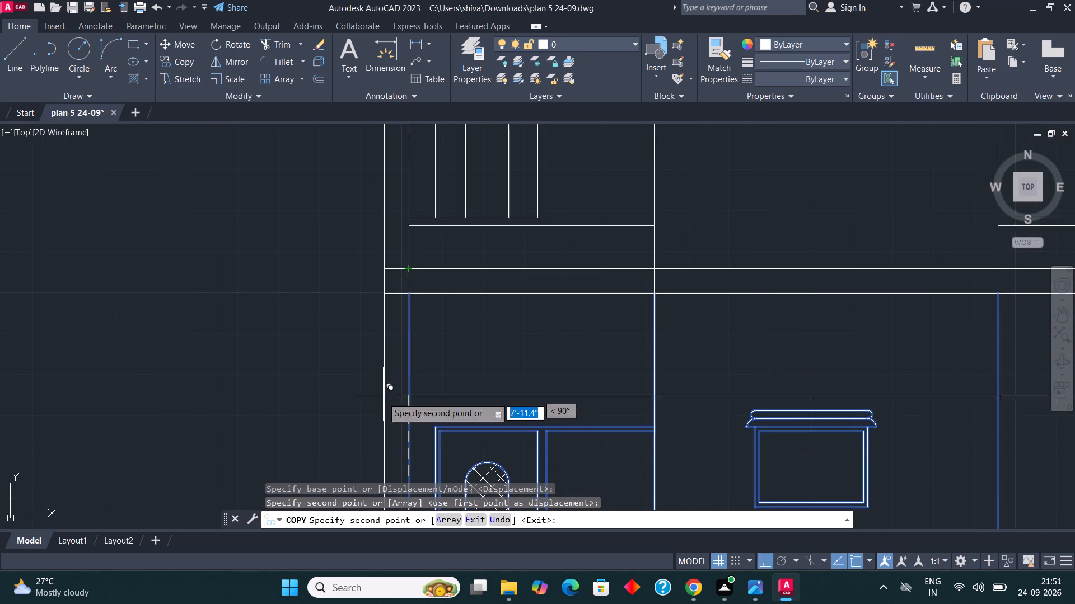
{"action": "scroll", "coordinate": [373, 418], "scroll_direction": "down", "scroll_amount": 3}
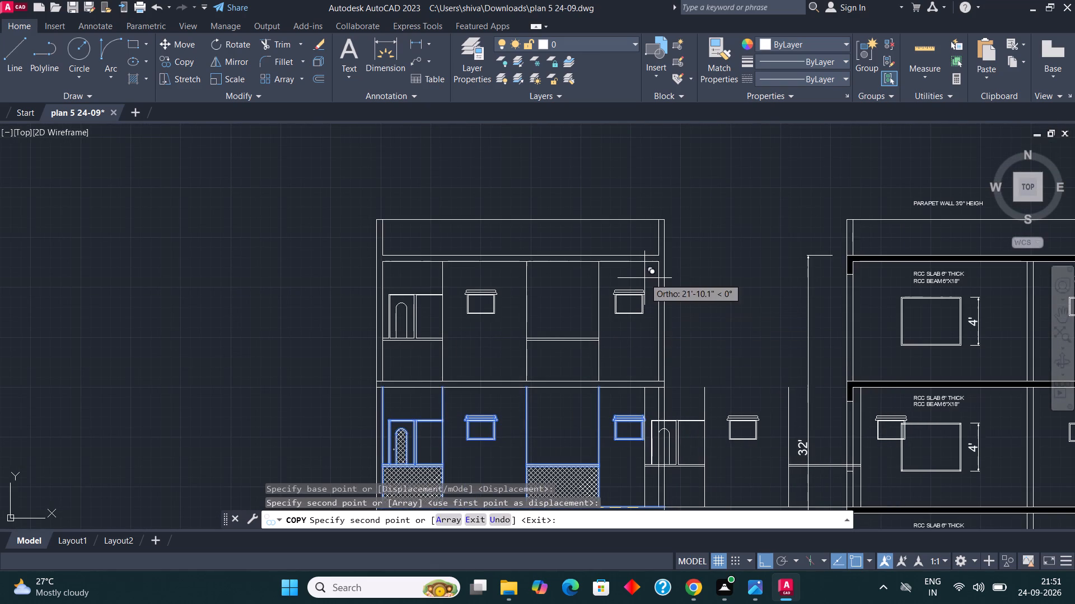
{"action": "key", "text": "Escape"}
{"action": "key", "text": "Escape"}
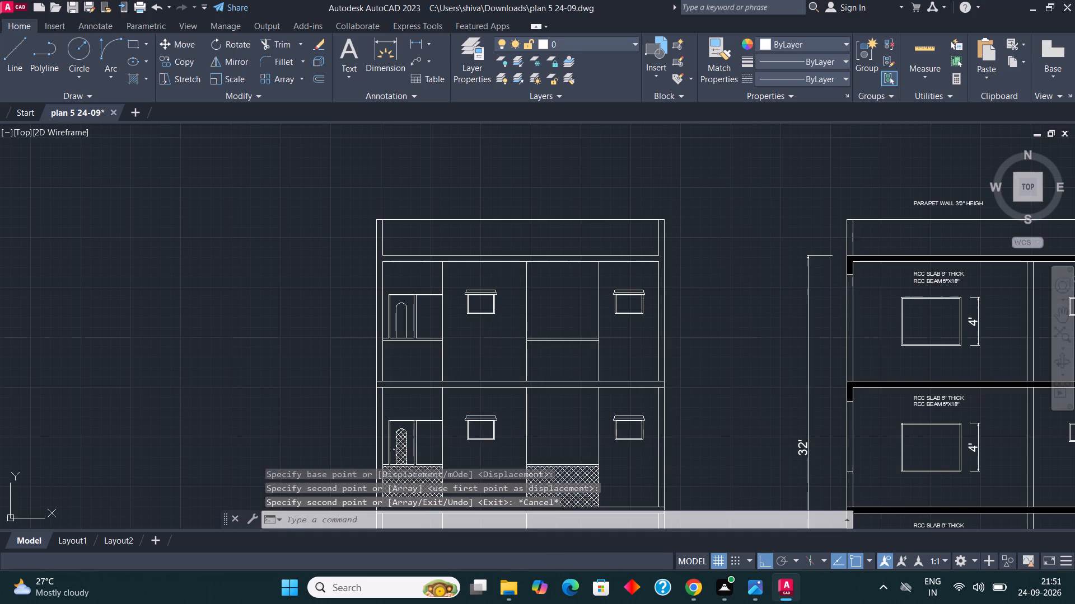
Hatch the two panels below the ledges in the top storey with the ANSI37 pattern.
{"action": "scroll", "coordinate": [340, 159], "scroll_direction": "down", "scroll_amount": 2}
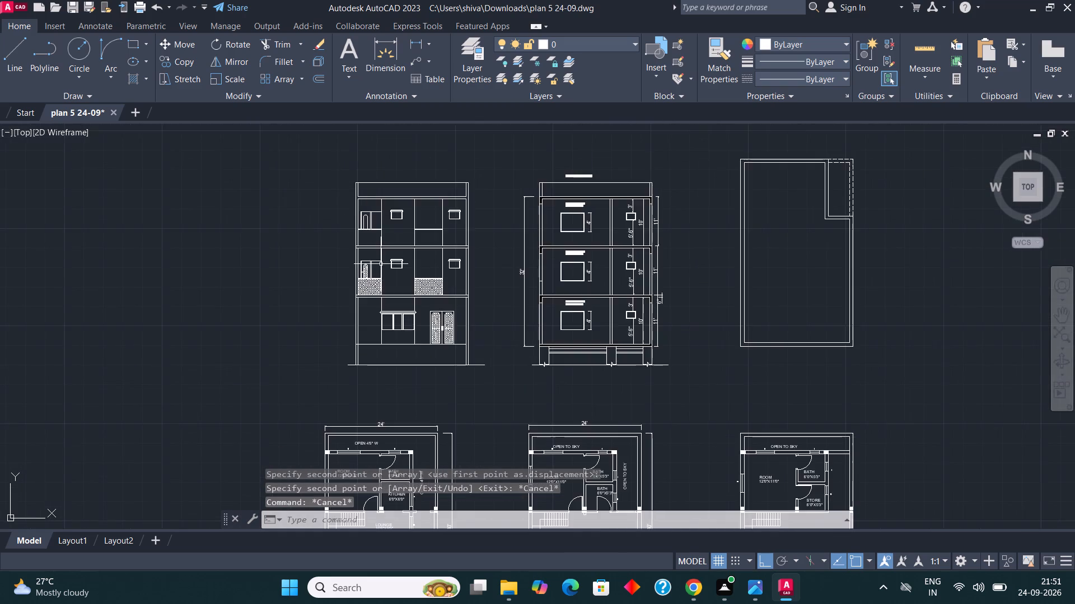
{"action": "scroll", "coordinate": [381, 264], "scroll_direction": "up", "scroll_amount": 2}
{"action": "scroll", "coordinate": [538, 346], "scroll_direction": "down", "scroll_amount": 1}
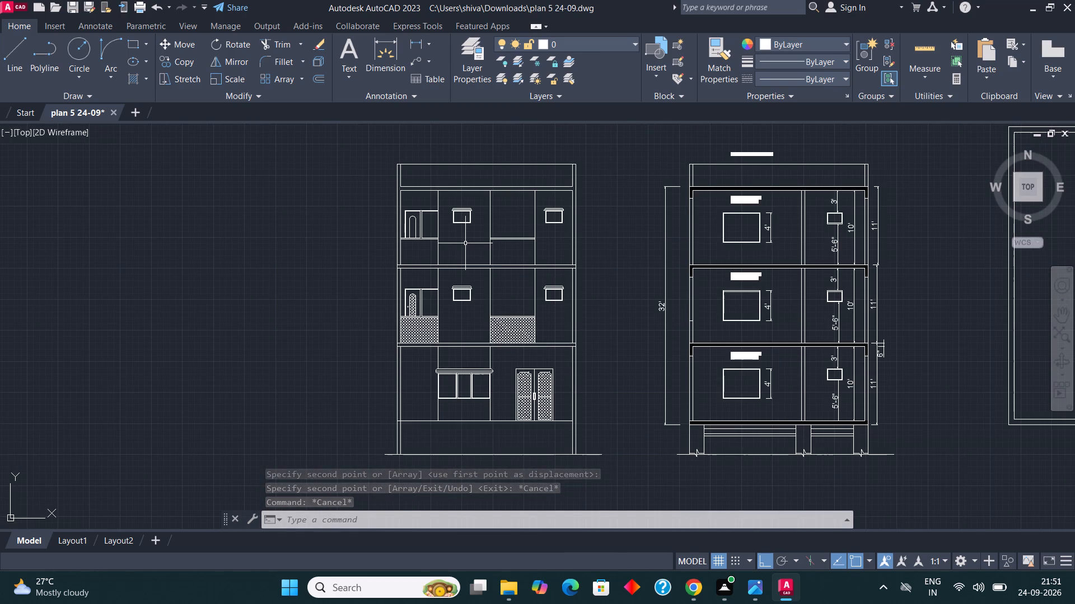
{"action": "scroll", "coordinate": [465, 243], "scroll_direction": "up", "scroll_amount": 1}
{"action": "scroll", "coordinate": [545, 300], "scroll_direction": "down", "scroll_amount": 1}
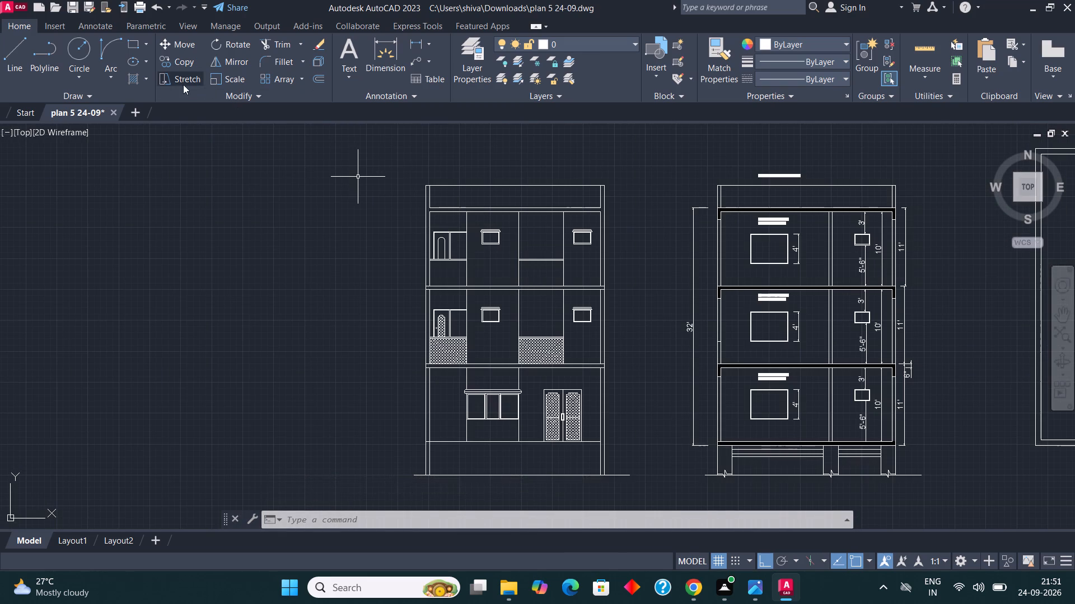
{"action": "left_click", "coordinate": [143, 84]}
{"action": "left_click", "coordinate": [143, 111]}
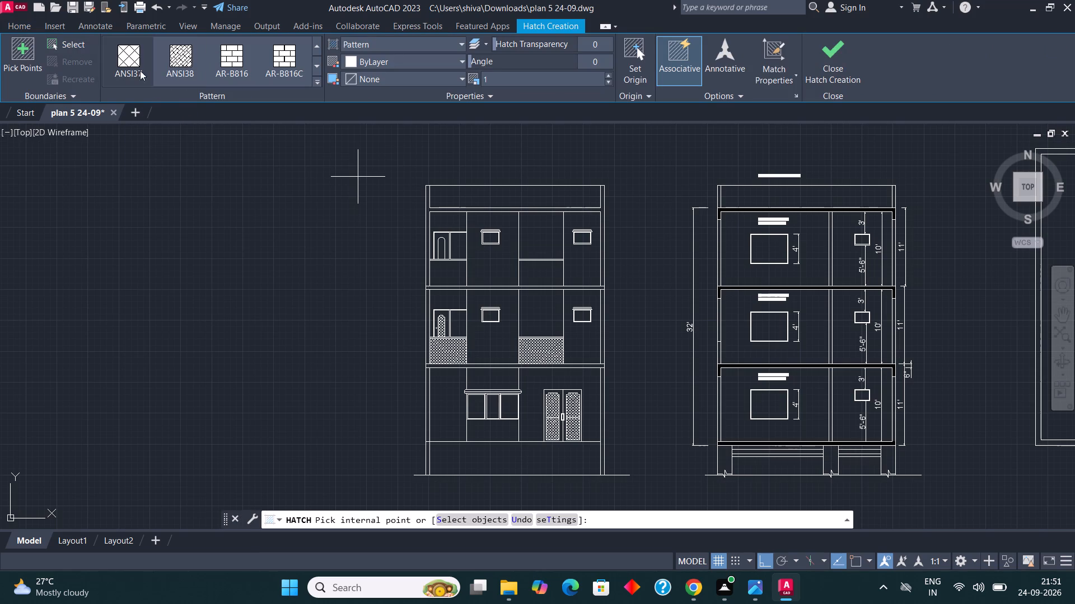
{"action": "left_click", "coordinate": [132, 61]}
{"action": "scroll", "coordinate": [458, 280], "scroll_direction": "up", "scroll_amount": 2}
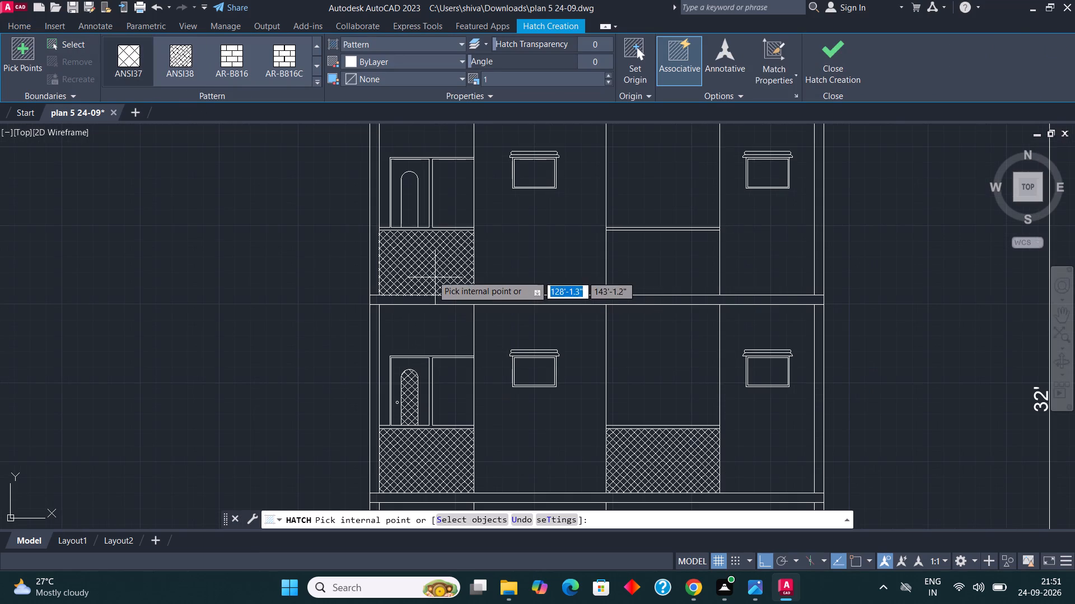
{"action": "left_click", "coordinate": [432, 275]}
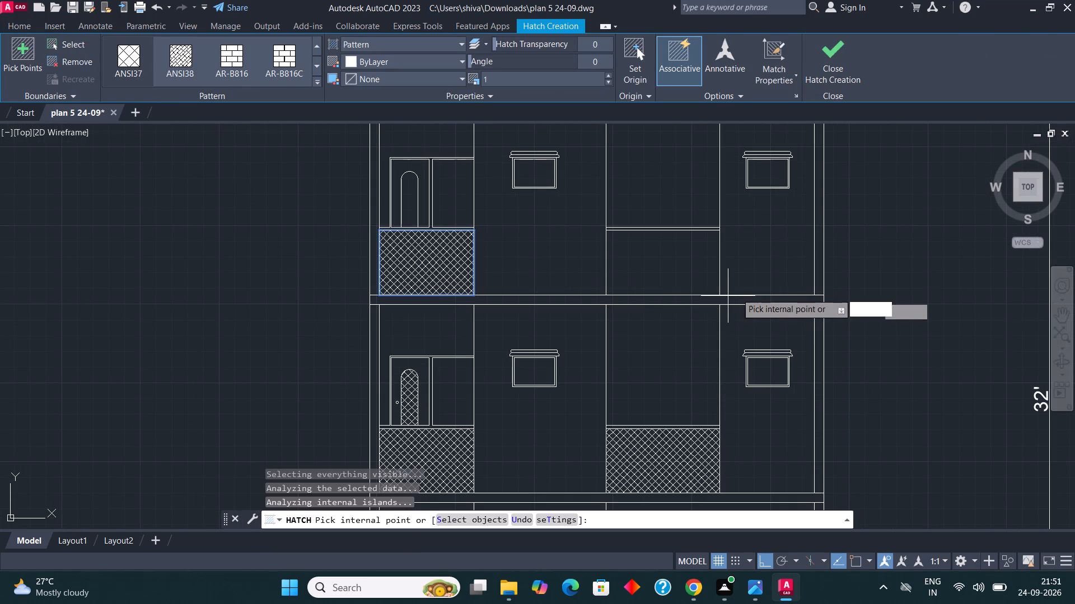
{"action": "left_click", "coordinate": [675, 260]}
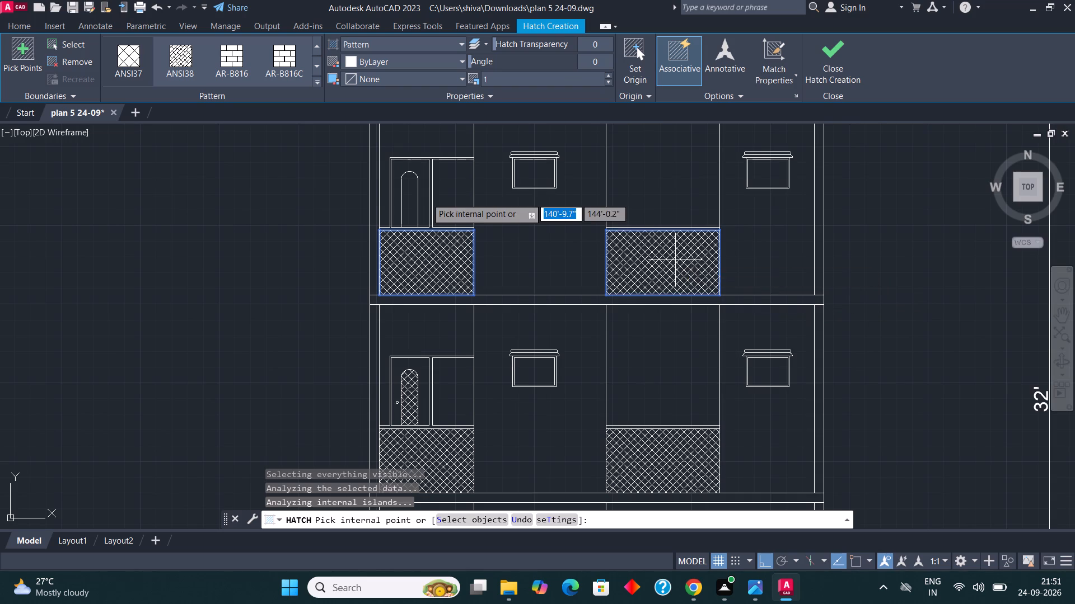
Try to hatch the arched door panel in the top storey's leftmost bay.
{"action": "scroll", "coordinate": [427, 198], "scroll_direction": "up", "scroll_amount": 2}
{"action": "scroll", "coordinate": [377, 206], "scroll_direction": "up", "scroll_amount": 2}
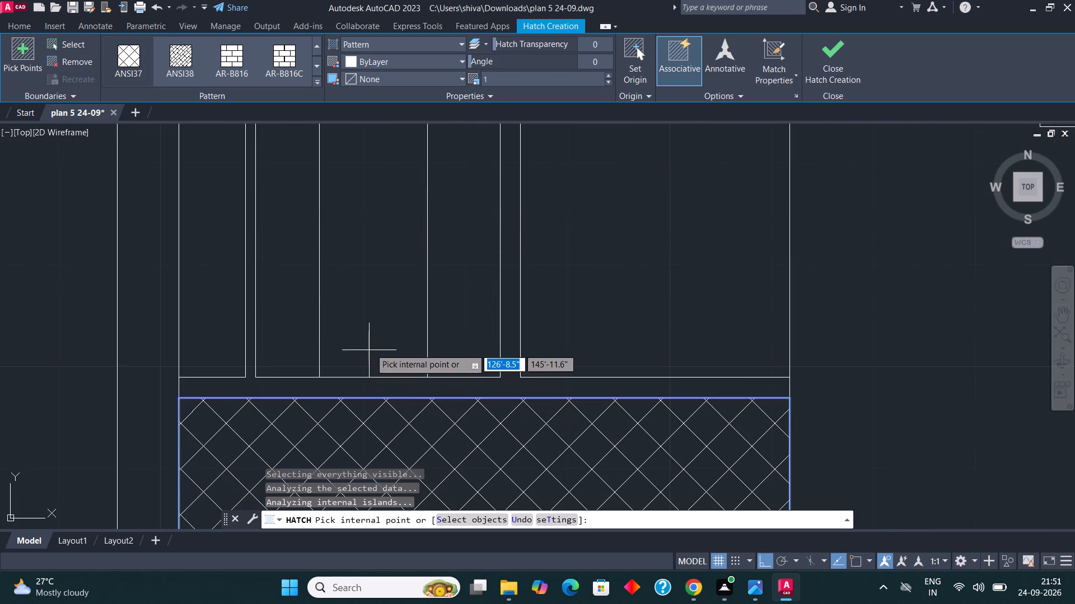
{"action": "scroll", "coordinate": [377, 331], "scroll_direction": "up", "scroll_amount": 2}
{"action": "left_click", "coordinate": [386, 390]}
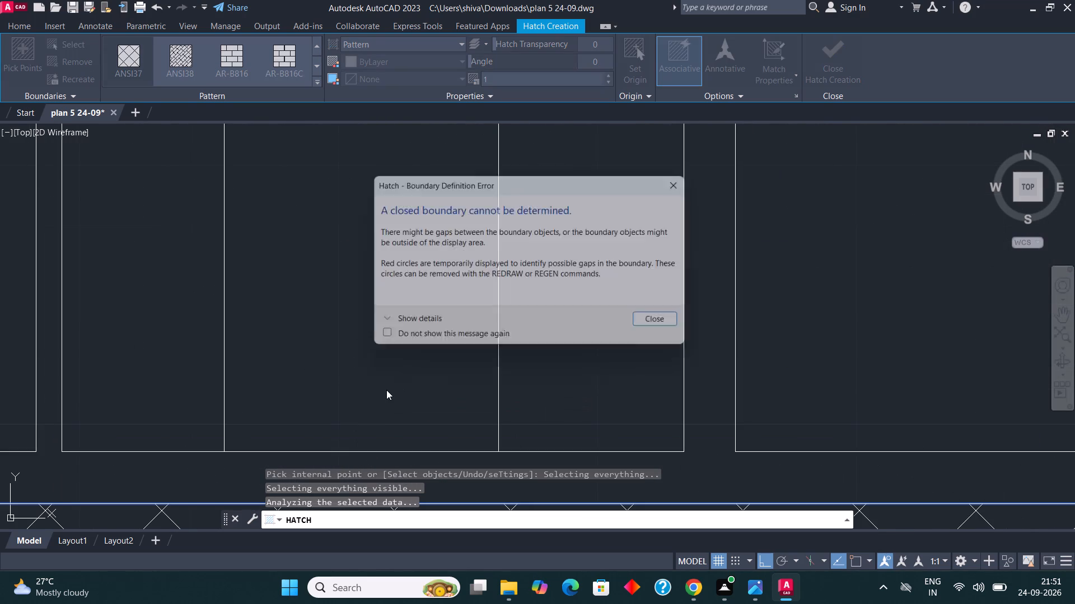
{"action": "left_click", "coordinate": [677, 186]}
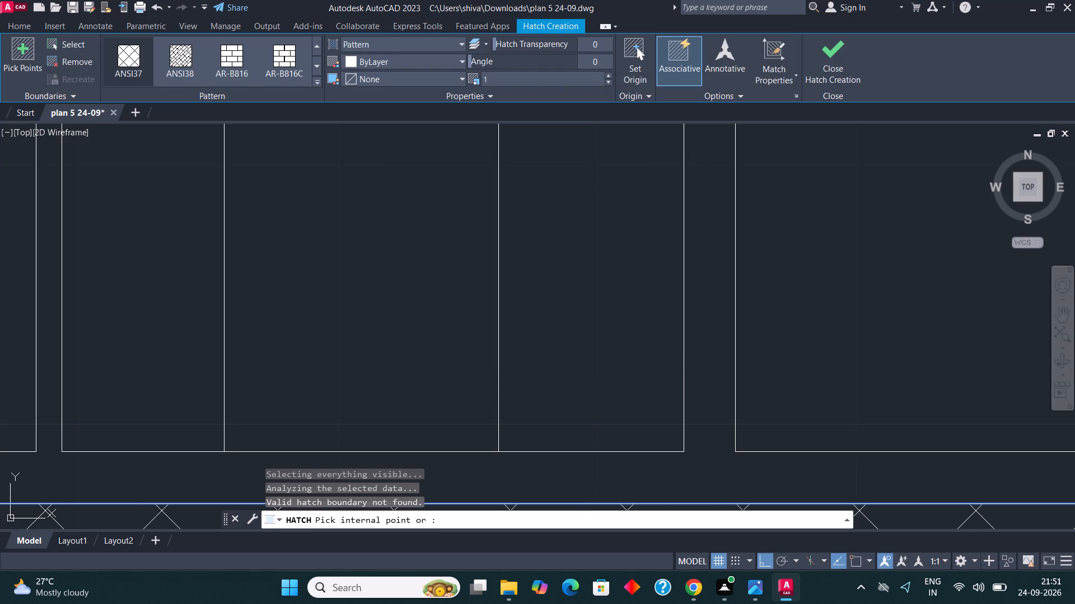
Fill the top-storey door's arched panel with the ANSI37 hatch and finish hatching.
{"action": "scroll", "coordinate": [432, 337], "scroll_direction": "down", "scroll_amount": 4}
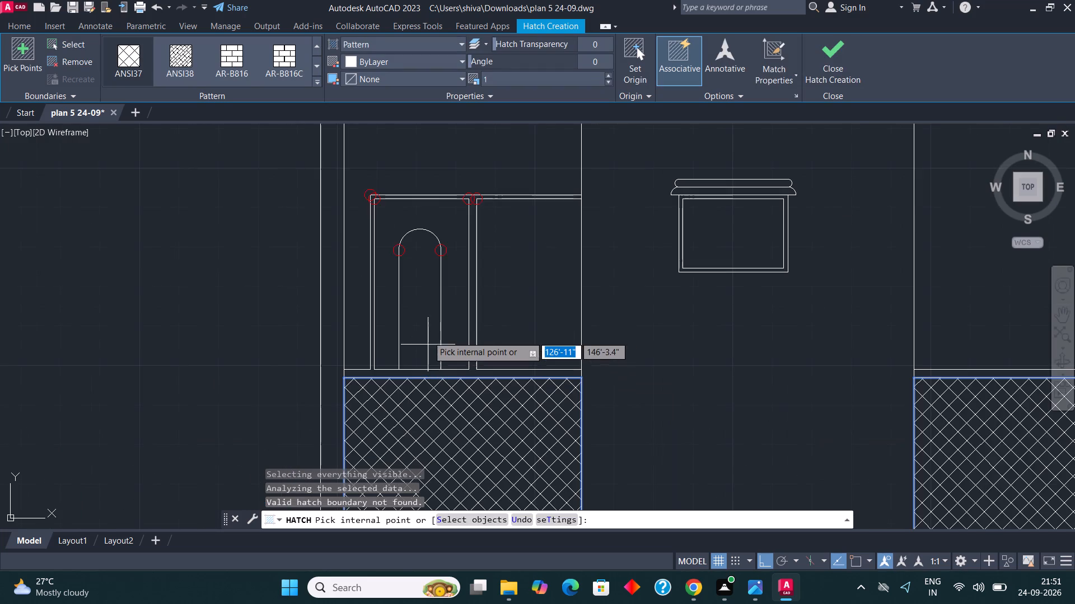
{"action": "scroll", "coordinate": [413, 251], "scroll_direction": "up", "scroll_amount": 4}
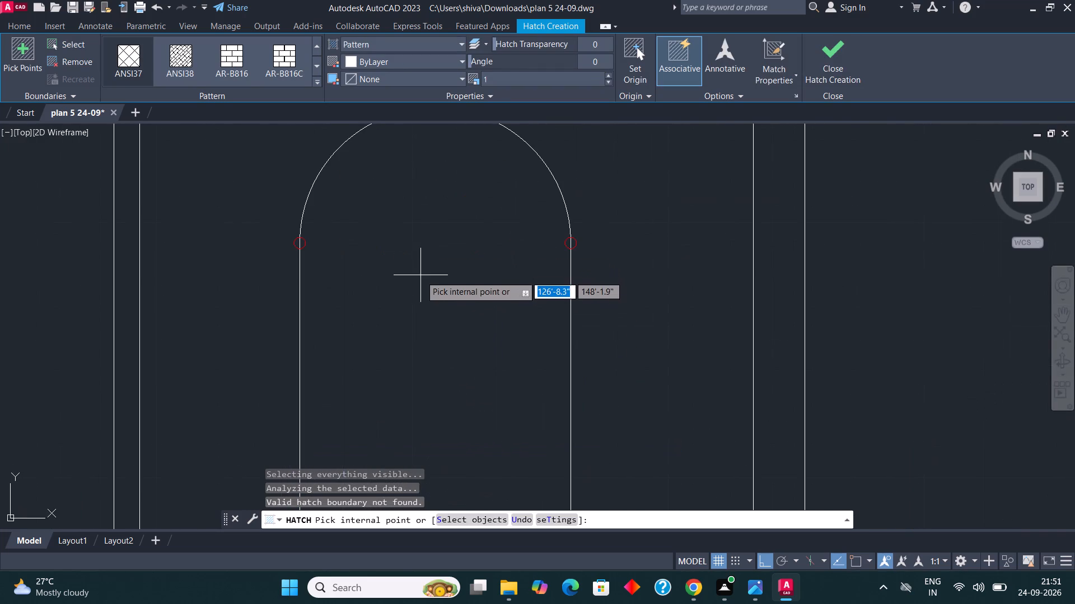
{"action": "scroll", "coordinate": [404, 262], "scroll_direction": "down", "scroll_amount": 5}
{"action": "scroll", "coordinate": [550, 243], "scroll_direction": "down", "scroll_amount": 1}
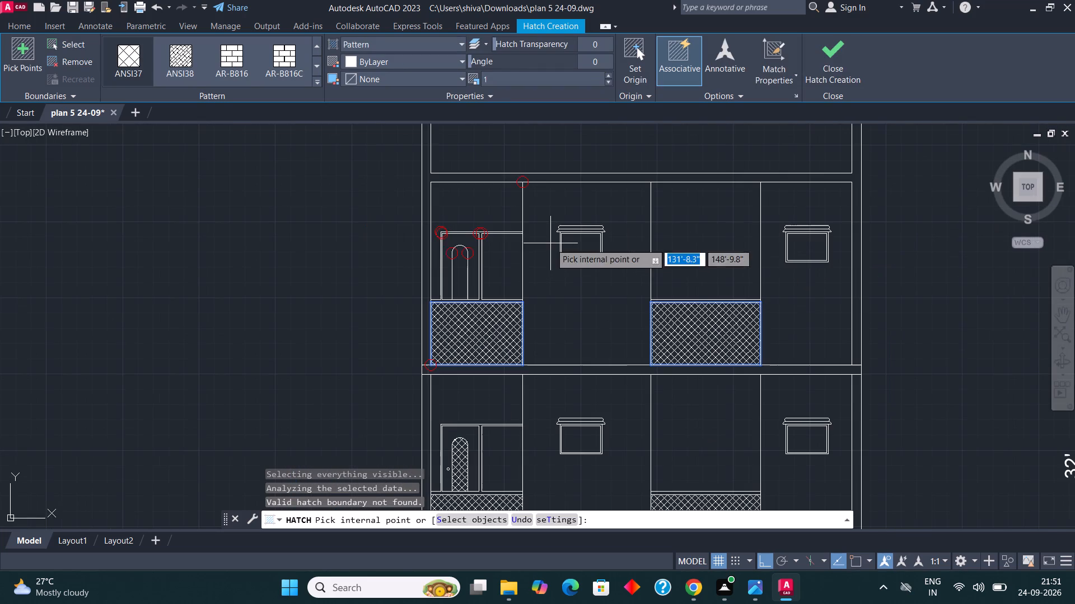
{"action": "scroll", "coordinate": [641, 296], "scroll_direction": "up", "scroll_amount": 1}
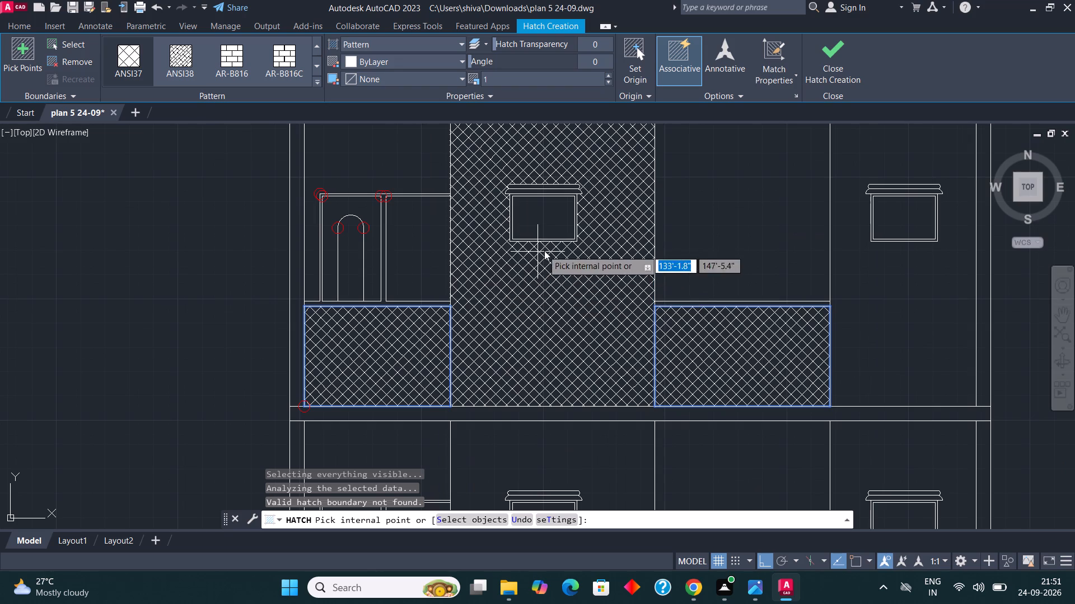
{"action": "scroll", "coordinate": [466, 264], "scroll_direction": "down", "scroll_amount": 2}
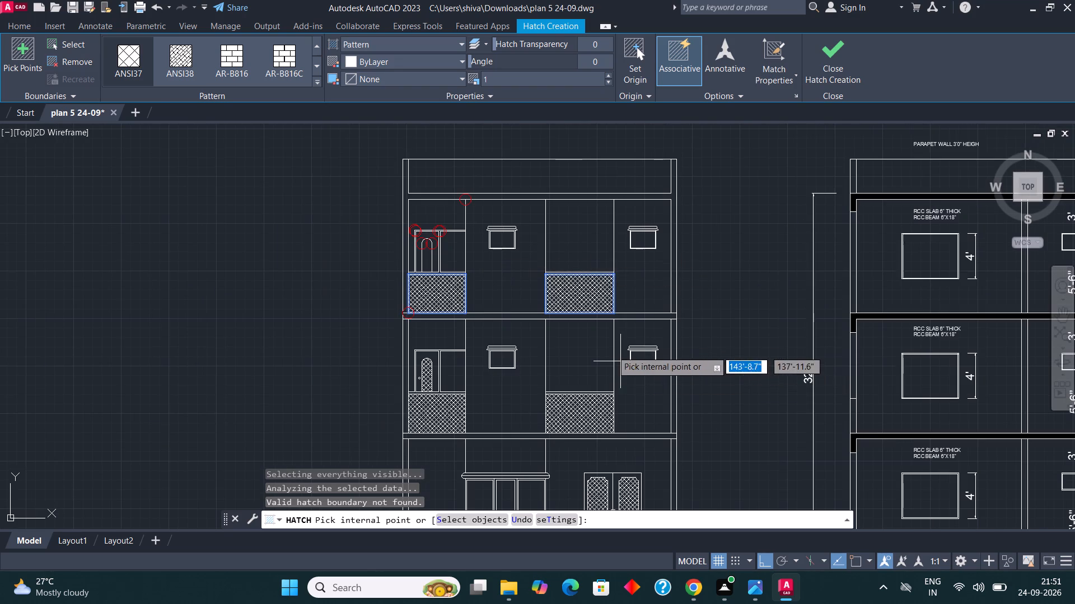
{"action": "scroll", "coordinate": [613, 334], "scroll_direction": "down", "scroll_amount": 1}
{"action": "scroll", "coordinate": [576, 379], "scroll_direction": "up", "scroll_amount": 1}
{"action": "scroll", "coordinate": [441, 224], "scroll_direction": "up", "scroll_amount": 4}
{"action": "left_click", "coordinate": [444, 224]}
{"action": "scroll", "coordinate": [468, 305], "scroll_direction": "down", "scroll_amount": 2}
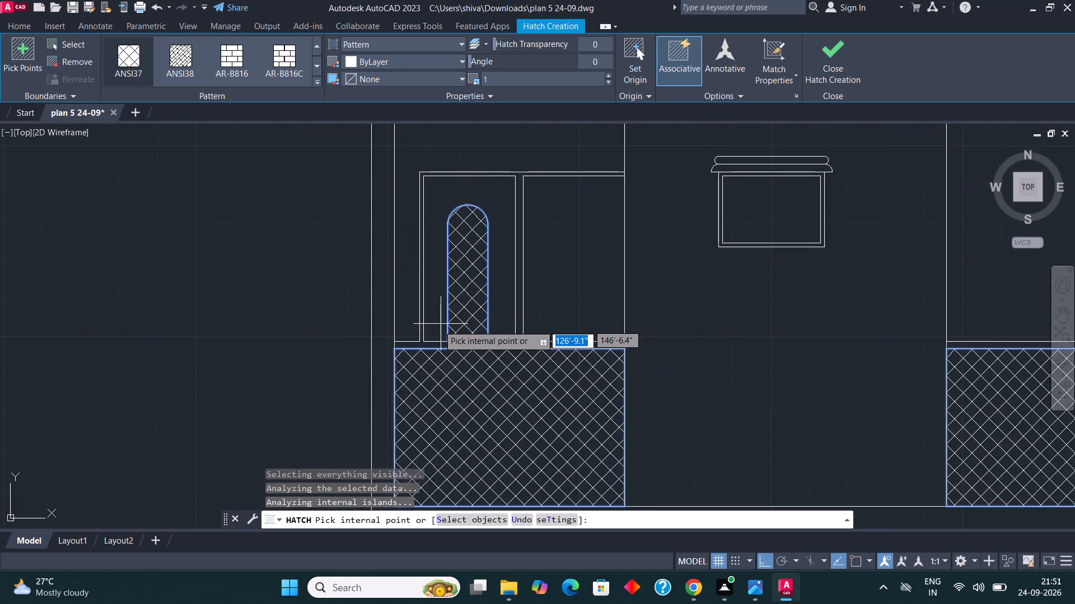
{"action": "scroll", "coordinate": [438, 325], "scroll_direction": "down", "scroll_amount": 2}
{"action": "key", "text": "Escape"}
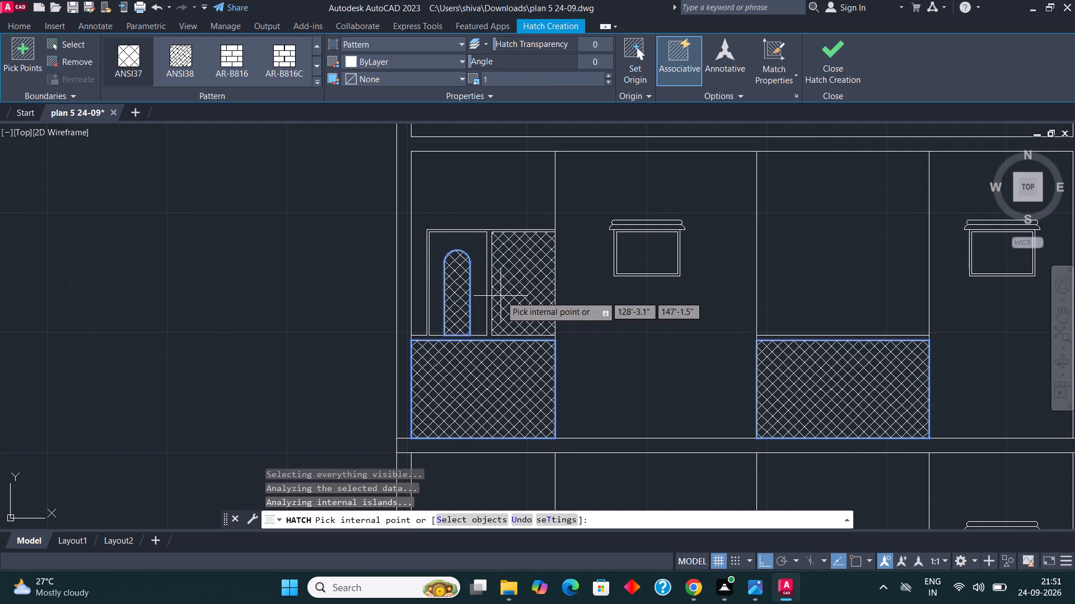
{"action": "key", "text": "Escape"}
Copy the door-knob circle from the middle-storey arched door up to the matching door in the top storey.
{"action": "scroll", "coordinate": [410, 284], "scroll_direction": "down", "scroll_amount": 1}
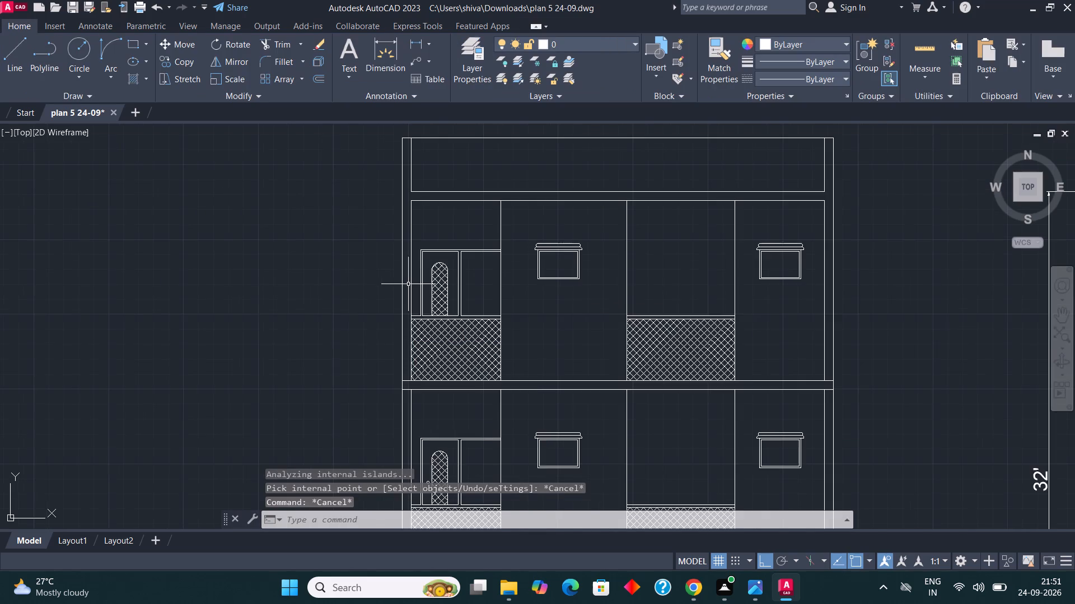
{"action": "scroll", "coordinate": [412, 283], "scroll_direction": "down", "scroll_amount": 1}
{"action": "scroll", "coordinate": [494, 432], "scroll_direction": "up", "scroll_amount": 1}
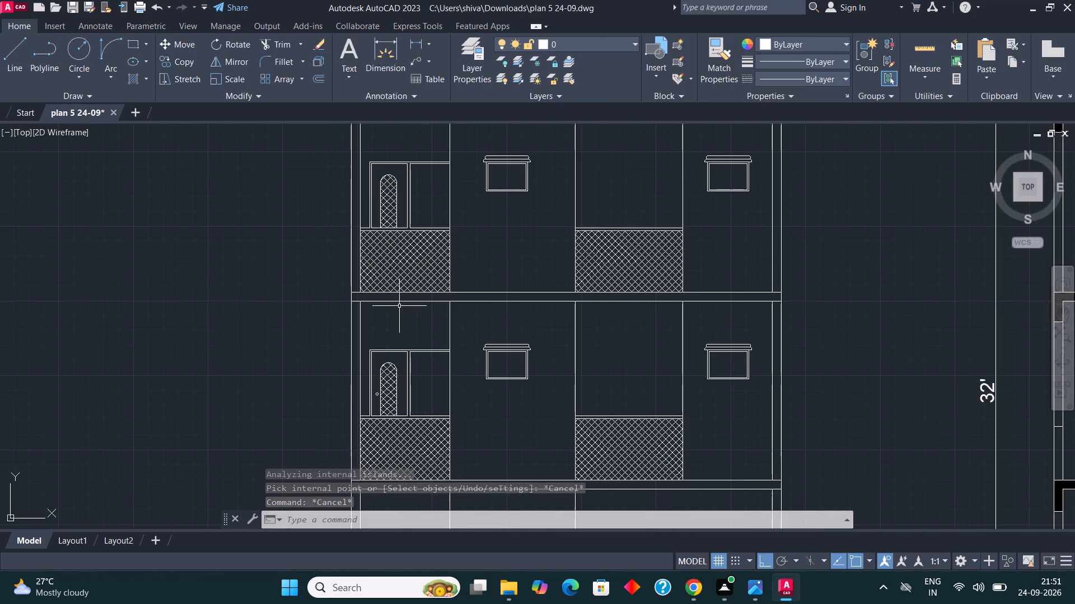
{"action": "scroll", "coordinate": [385, 340], "scroll_direction": "up", "scroll_amount": 2}
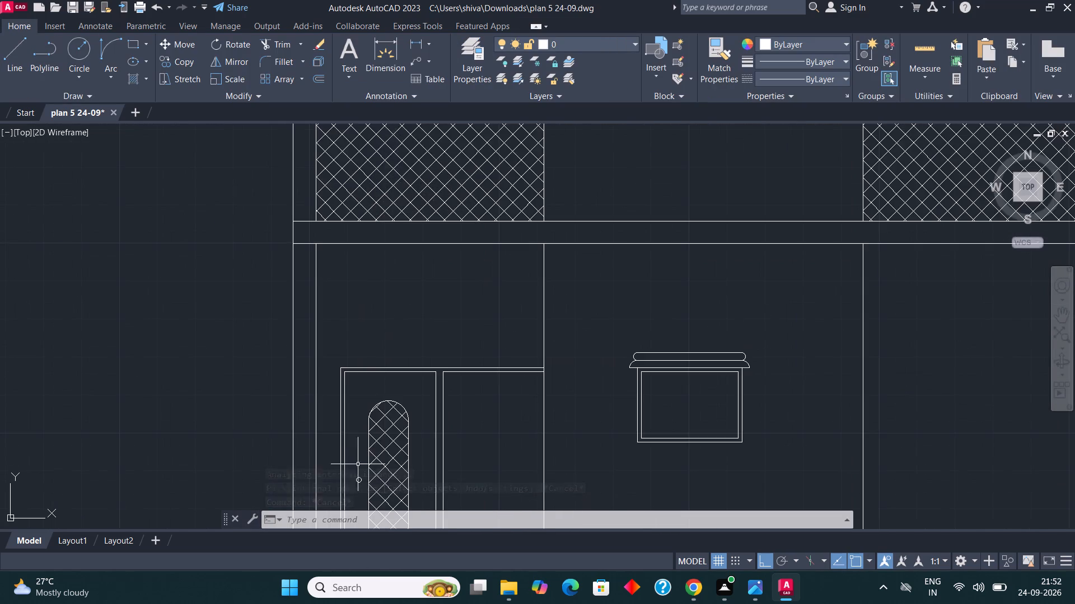
{"action": "scroll", "coordinate": [385, 372], "scroll_direction": "down", "scroll_amount": 2}
{"action": "scroll", "coordinate": [376, 418], "scroll_direction": "up", "scroll_amount": 5}
{"action": "left_click", "coordinate": [364, 414]}
{"action": "left_click", "coordinate": [322, 345]}
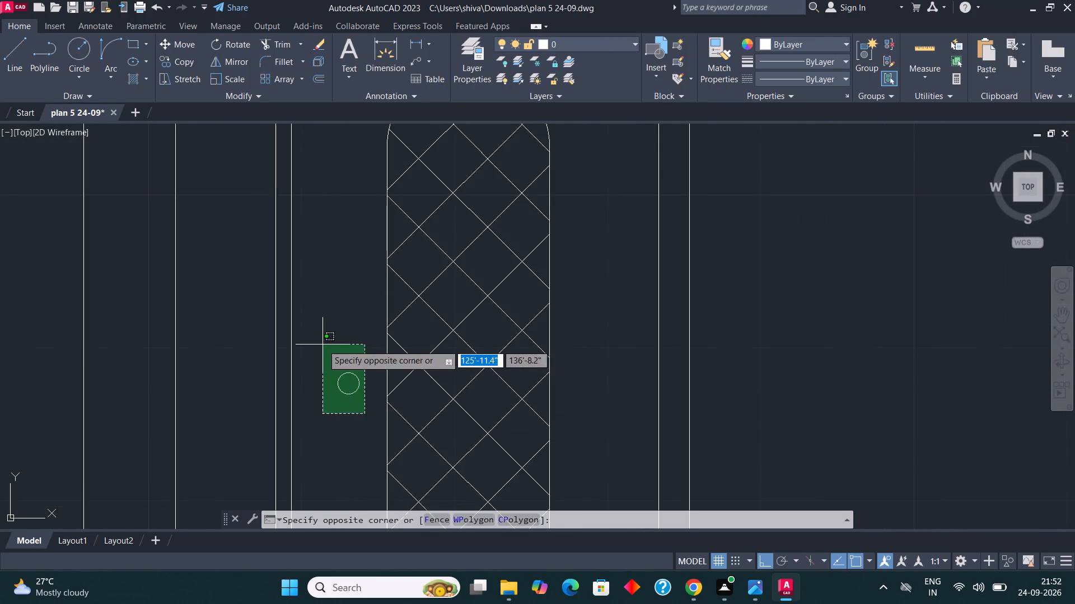
{"action": "left_click", "coordinate": [180, 62]}
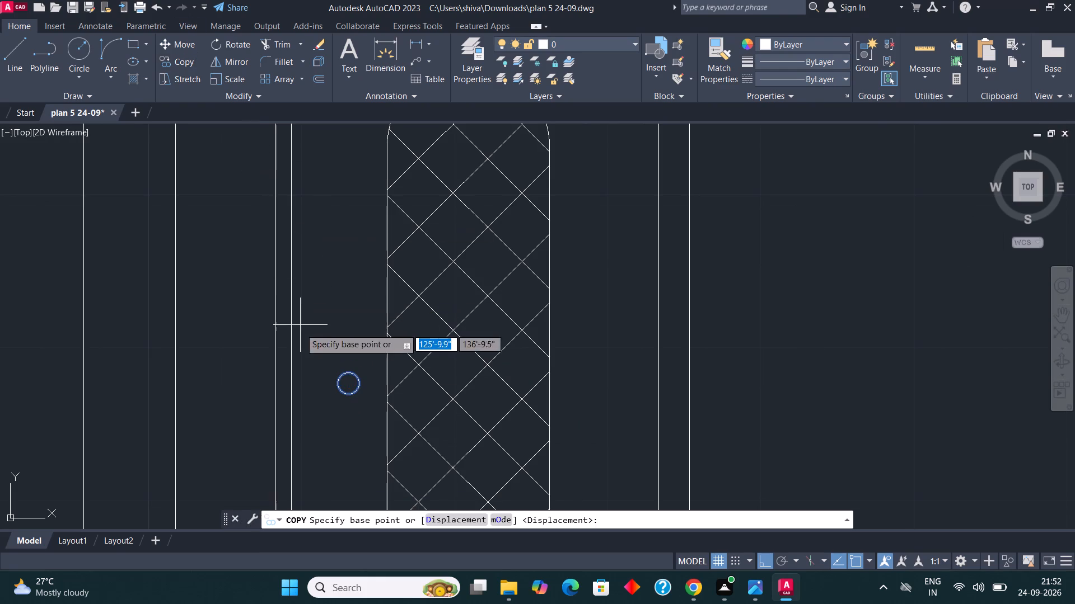
{"action": "left_click", "coordinate": [348, 387]}
{"action": "scroll", "coordinate": [344, 437], "scroll_direction": "down", "scroll_amount": 4}
{"action": "scroll", "coordinate": [334, 313], "scroll_direction": "down", "scroll_amount": 2}
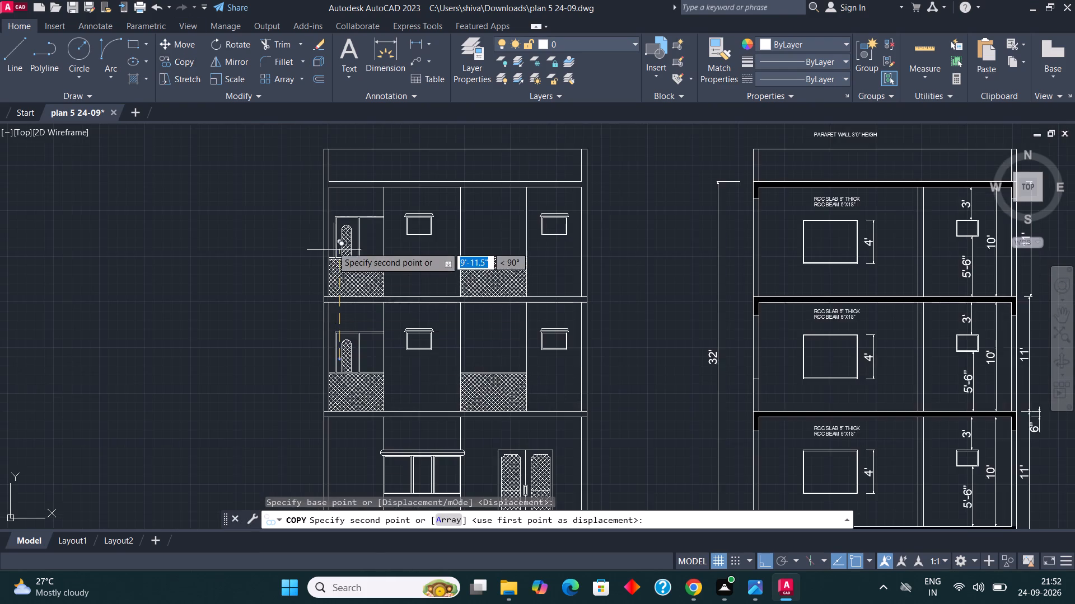
{"action": "scroll", "coordinate": [332, 245], "scroll_direction": "up", "scroll_amount": 4}
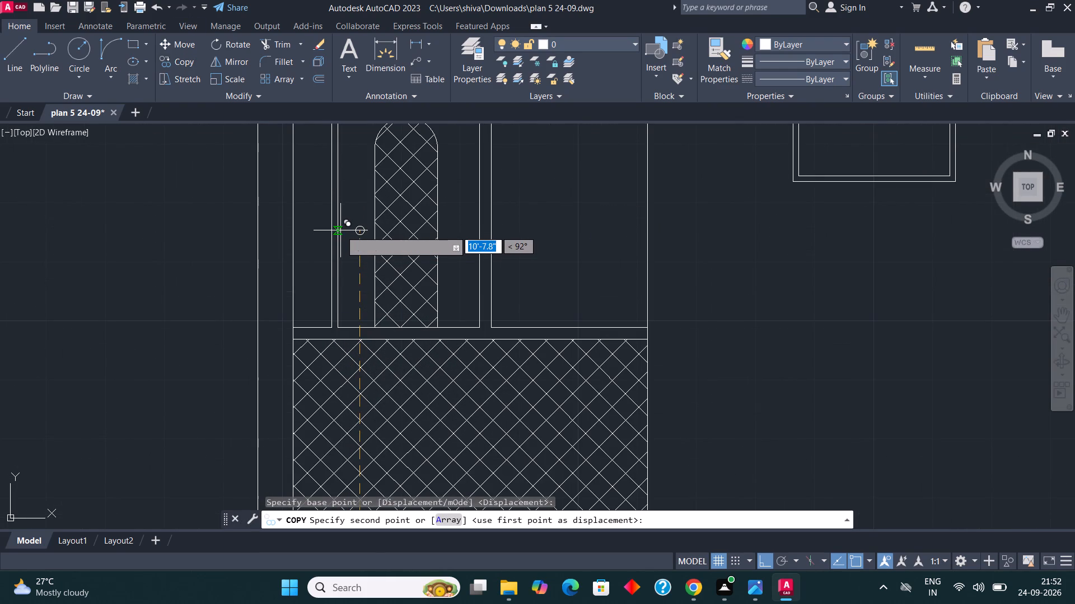
{"action": "left_click", "coordinate": [340, 230]}
{"action": "scroll", "coordinate": [349, 250], "scroll_direction": "up", "scroll_amount": 2}
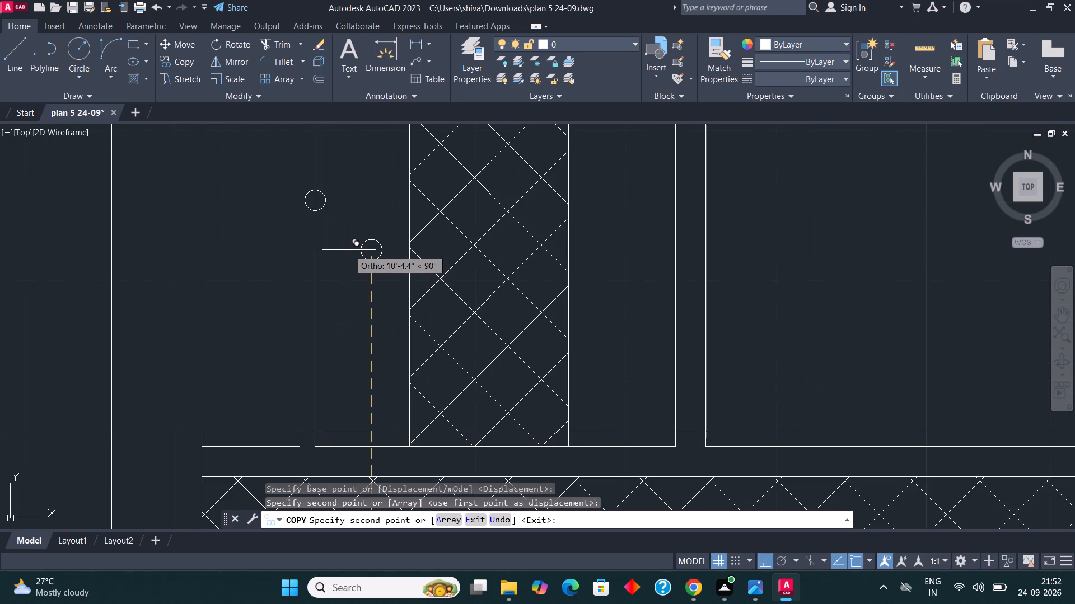
{"action": "key", "text": "Escape"}
Move the copied knob circle about 3" horizontally off the frame line onto the top-storey door leaf.
{"action": "left_click", "coordinate": [330, 216]}
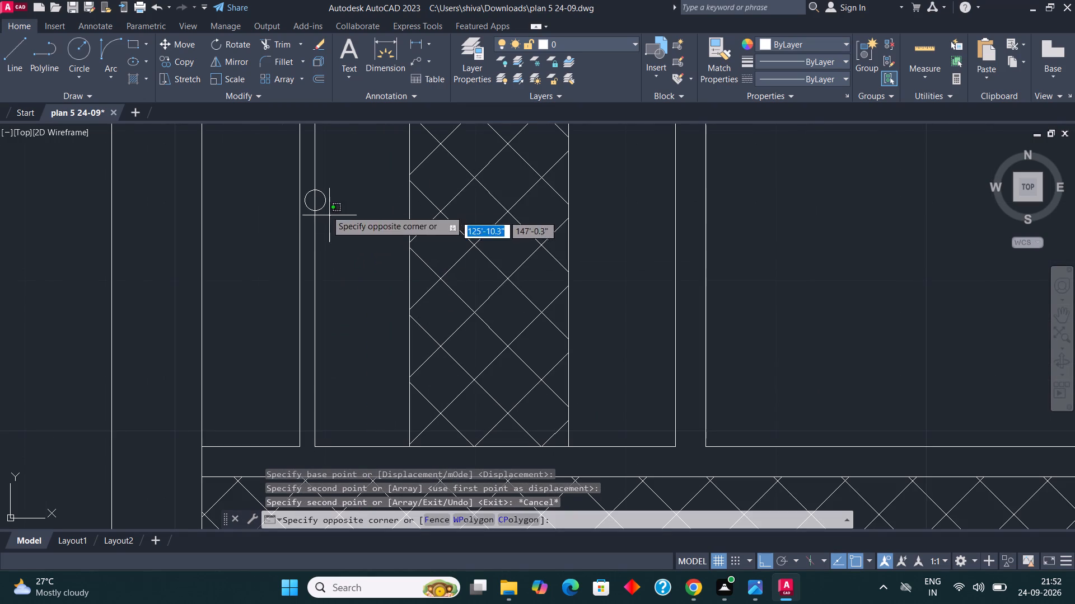
{"action": "left_click", "coordinate": [321, 202]}
{"action": "key", "text": "m"}
{"action": "key", "text": "Return"}
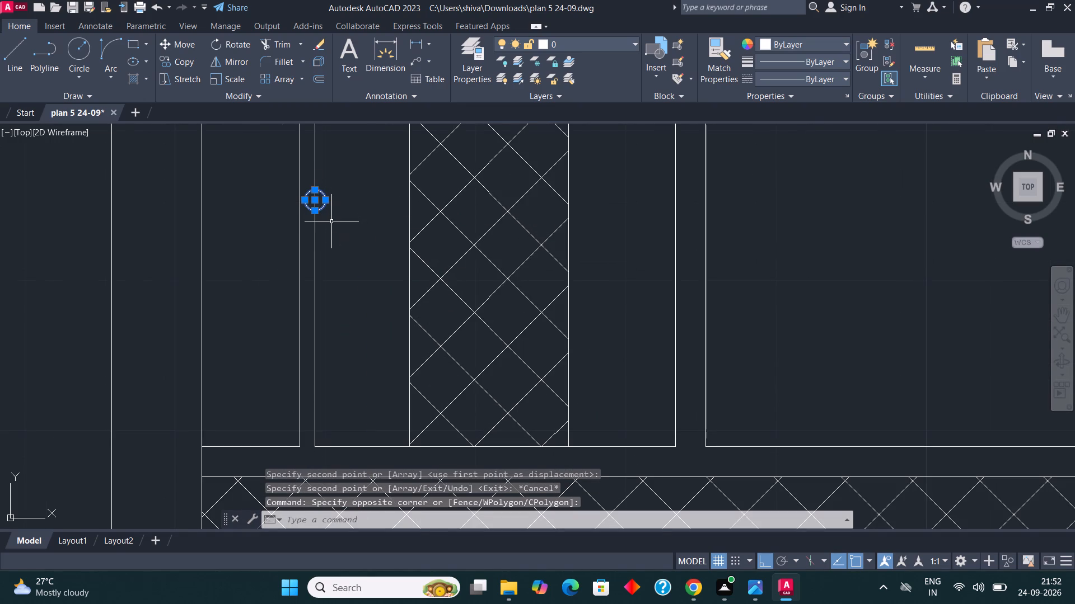
{"action": "left_click", "coordinate": [331, 222]}
{"action": "left_click", "coordinate": [376, 232]}
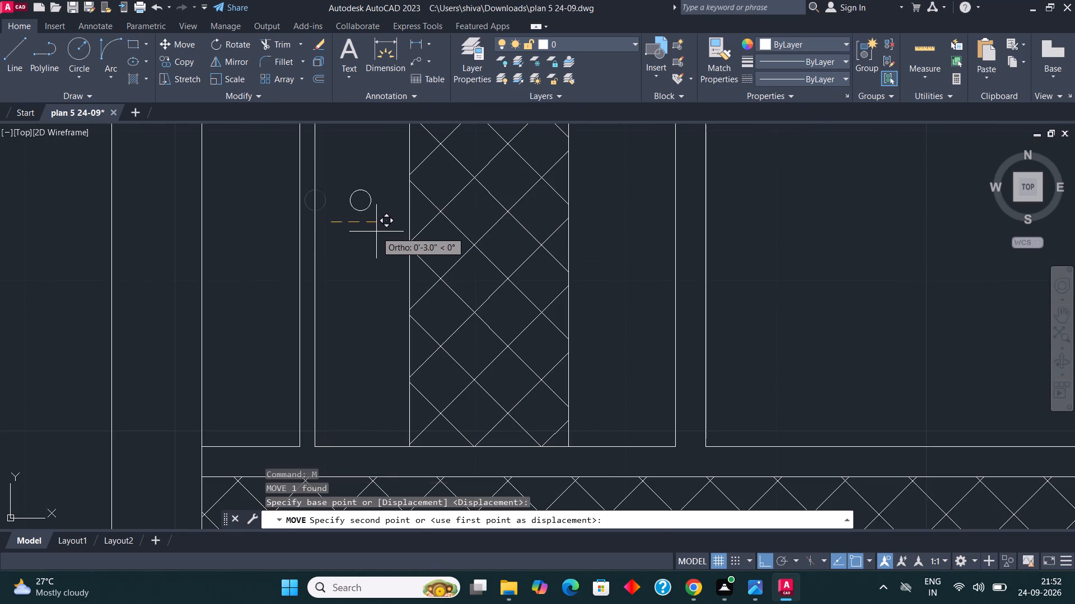
{"action": "key", "text": "Escape"}
Offset the parapet's top line 6" downward in the new elevation.
{"action": "scroll", "coordinate": [354, 232], "scroll_direction": "down", "scroll_amount": 1}
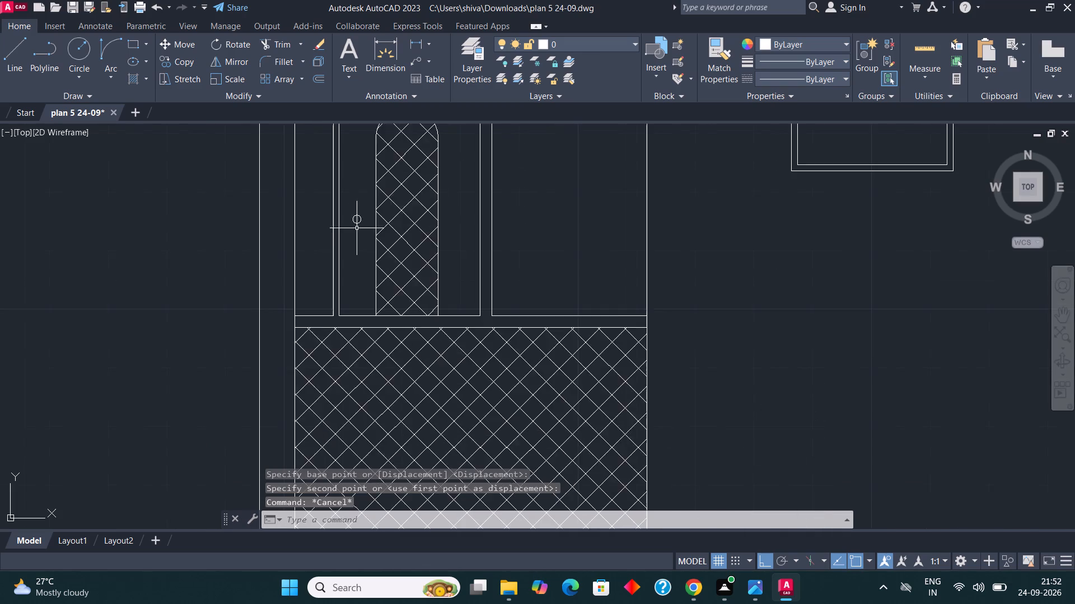
{"action": "scroll", "coordinate": [359, 226], "scroll_direction": "down", "scroll_amount": 2}
{"action": "scroll", "coordinate": [453, 284], "scroll_direction": "down", "scroll_amount": 4}
{"action": "scroll", "coordinate": [588, 302], "scroll_direction": "up", "scroll_amount": 1}
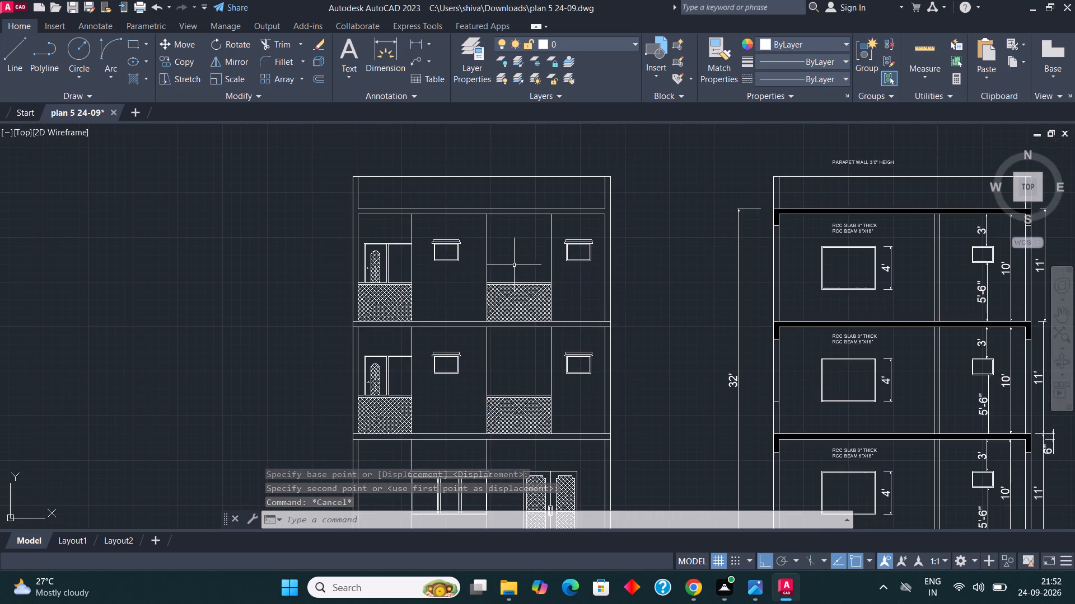
{"action": "scroll", "coordinate": [513, 239], "scroll_direction": "down", "scroll_amount": 1}
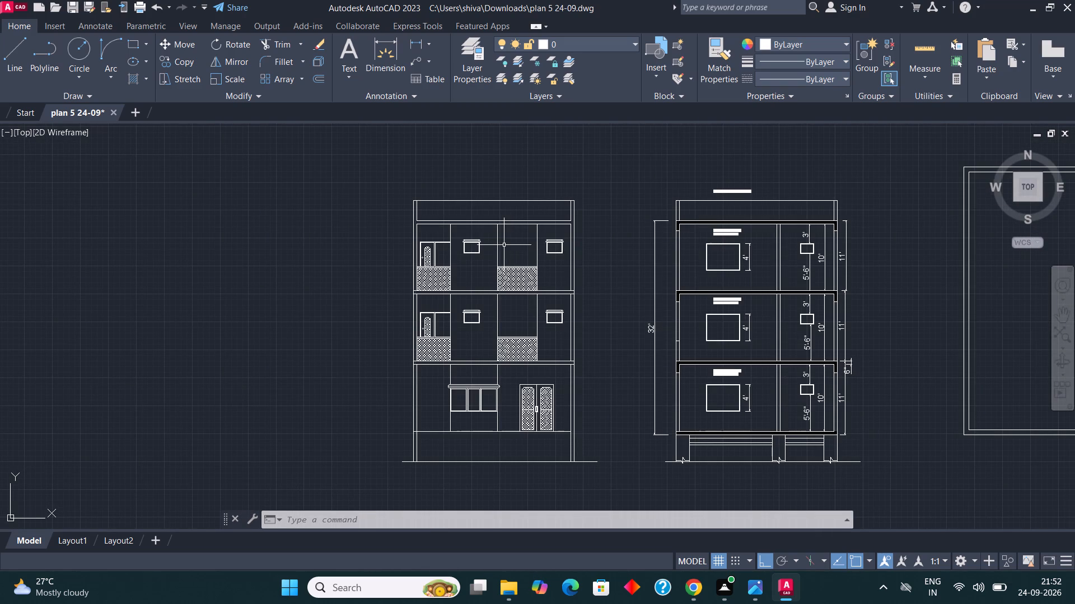
{"action": "scroll", "coordinate": [529, 183], "scroll_direction": "up", "scroll_amount": 1}
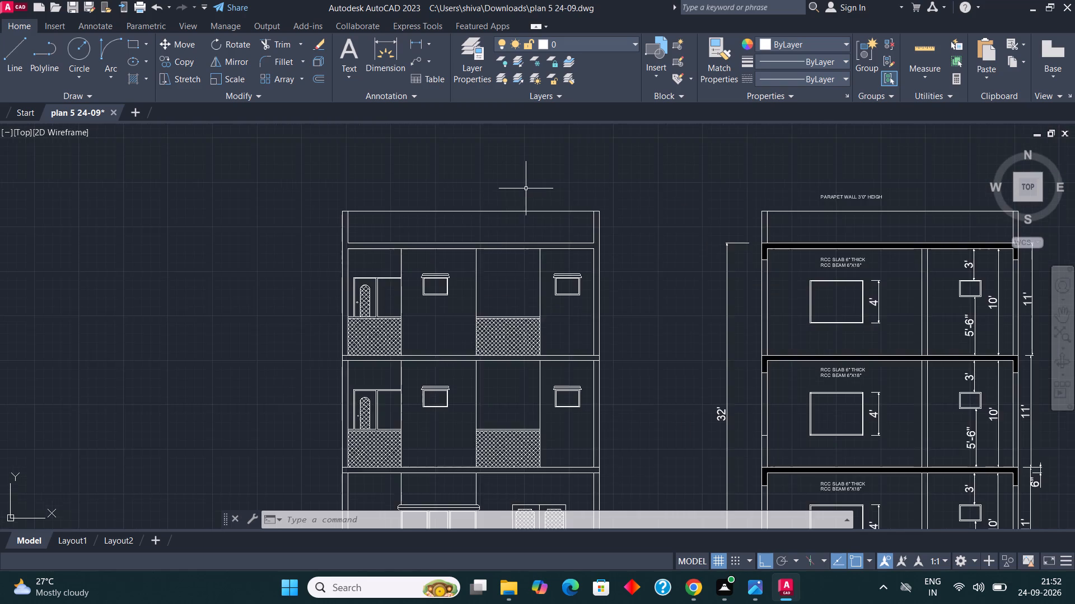
{"action": "scroll", "coordinate": [501, 223], "scroll_direction": "up", "scroll_amount": 2}
{"action": "left_click", "coordinate": [583, 209]}
{"action": "left_click", "coordinate": [558, 187]}
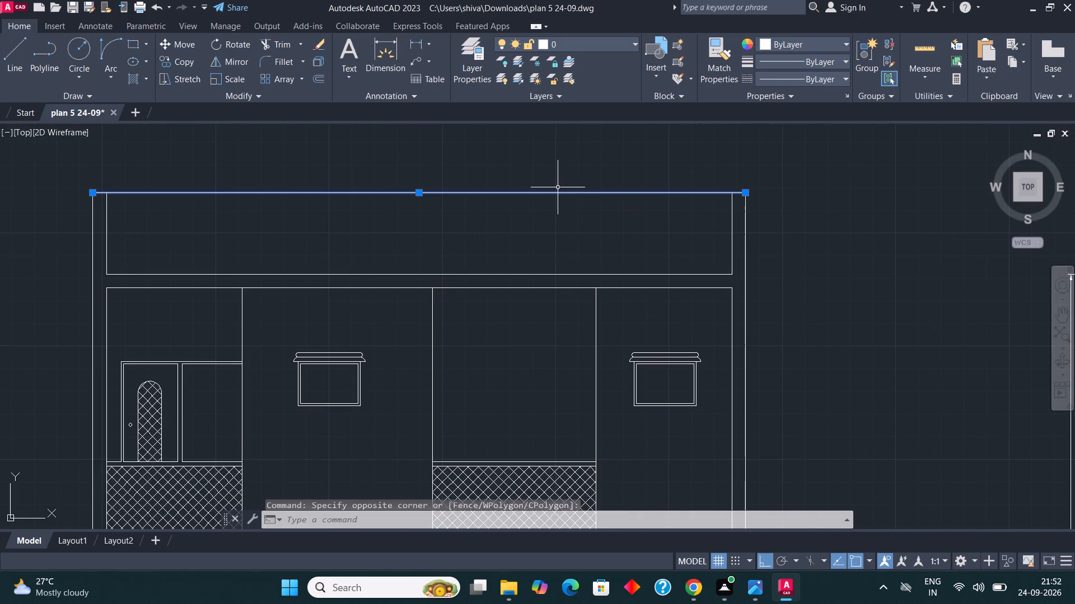
{"action": "left_click", "coordinate": [322, 79]}
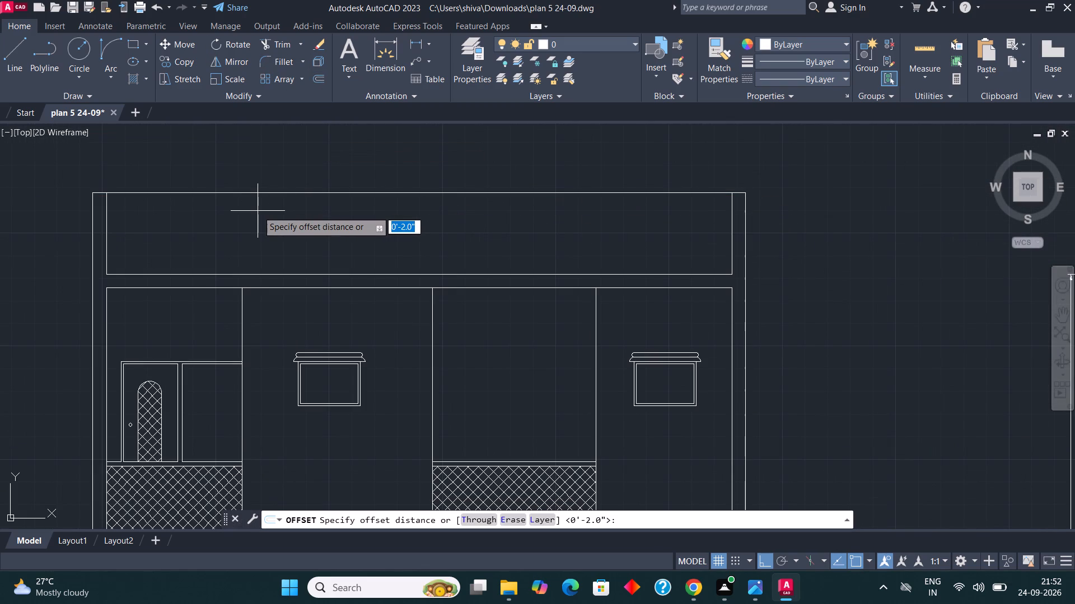
{"action": "key", "text": "1"}
{"action": "key", "text": "BackSpace"}
{"action": "type", "text": "2\""}
{"action": "key", "text": "Return"}
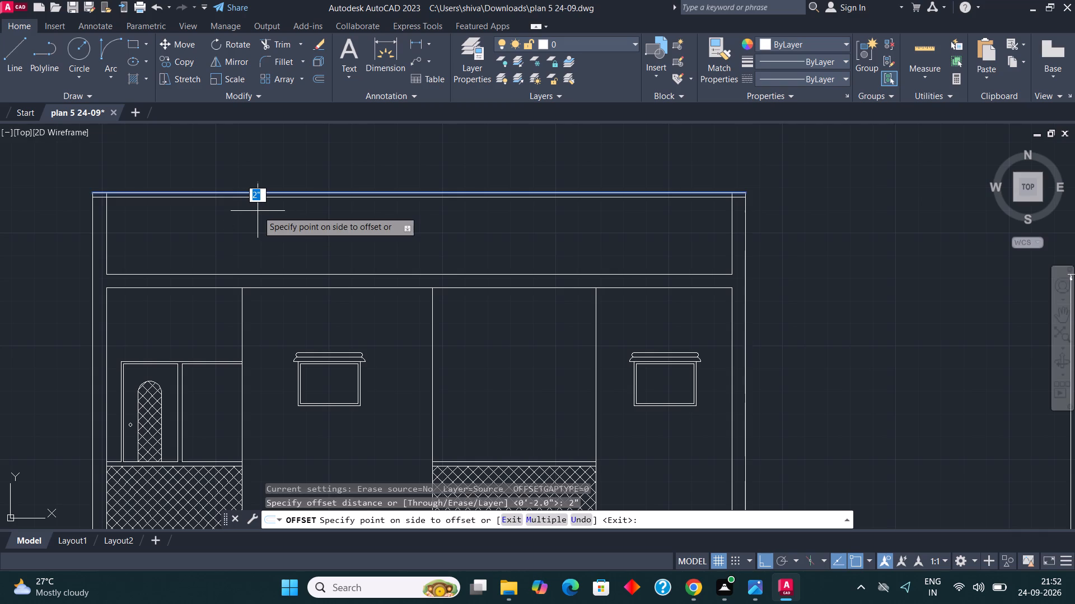
{"action": "key", "text": "BackSpace"}
{"action": "type", "text": "6\""}
{"action": "key", "text": "Return"}
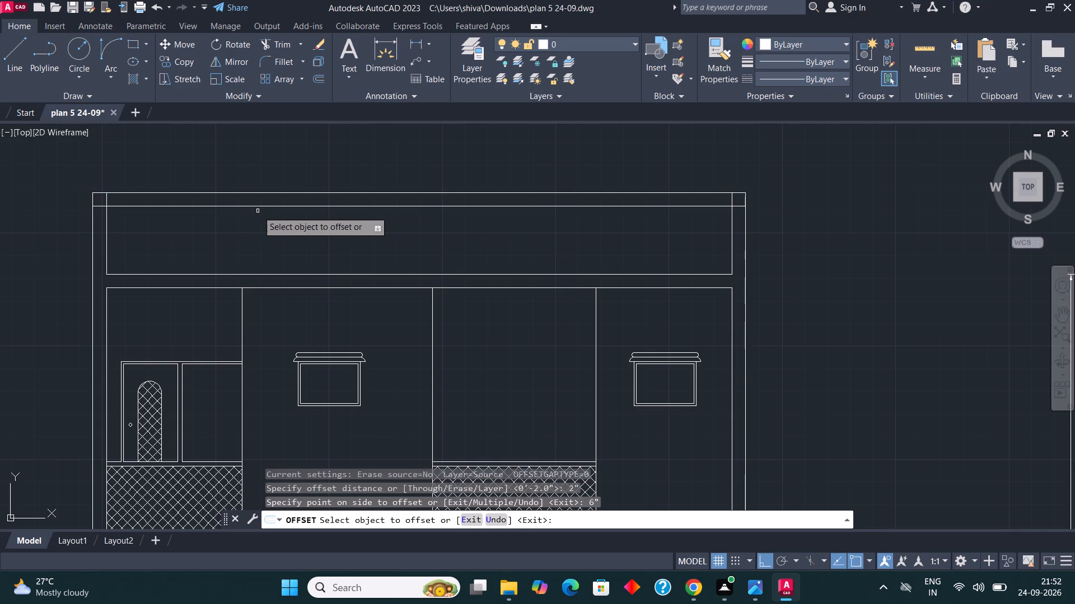
Offset the new parapet line another 8" downward and finish offsetting.
{"action": "left_click", "coordinate": [259, 206]}
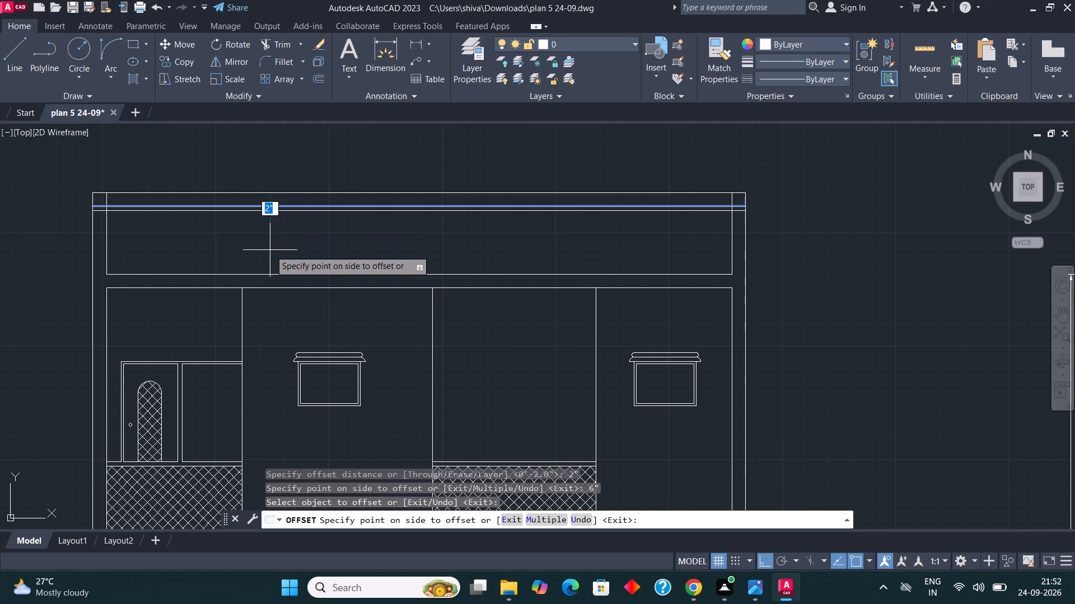
{"action": "type", "text": "8\";"}
{"action": "key", "text": "BackSpace"}
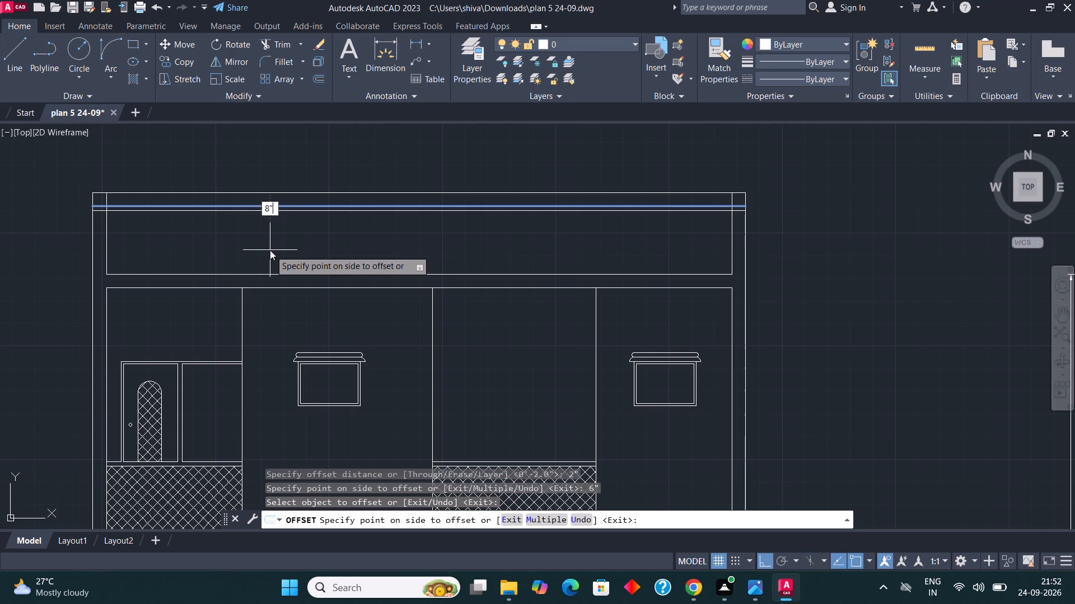
{"action": "key", "text": "Return"}
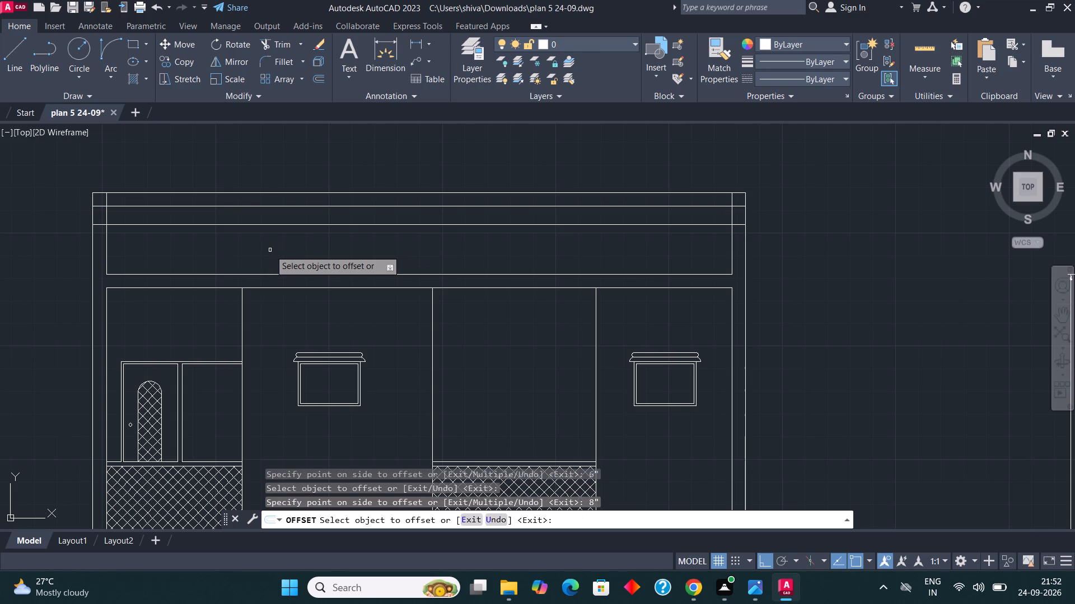
{"action": "scroll", "coordinate": [152, 261], "scroll_direction": "up", "scroll_amount": 1}
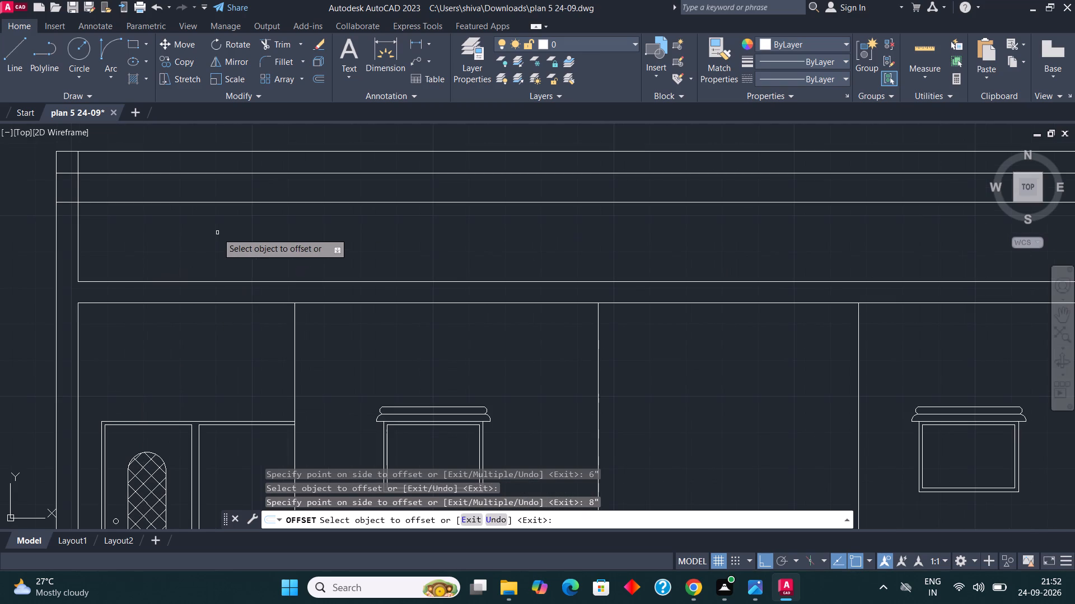
{"action": "scroll", "coordinate": [217, 233], "scroll_direction": "down", "scroll_amount": 1}
{"action": "key", "text": "Escape"}
{"action": "key", "text": "Escape"}
{"action": "key", "text": "Escape"}
Trim the inner vertical wall lines between the two offset parapet lines at both ends.
{"action": "type", "text": "TR"}
{"action": "key", "text": "Return"}
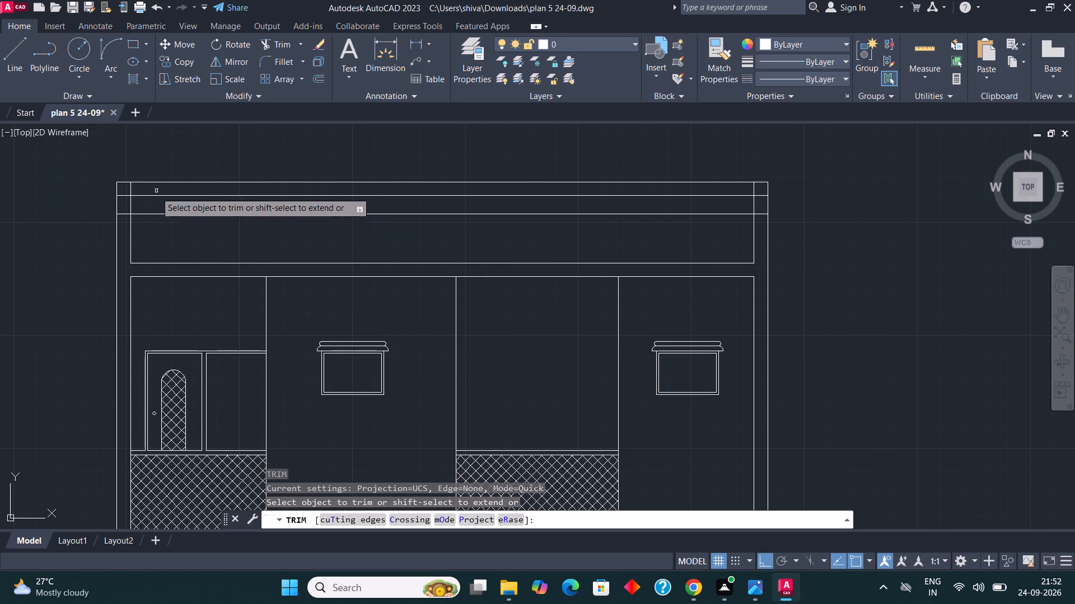
{"action": "scroll", "coordinate": [152, 200], "scroll_direction": "up", "scroll_amount": 2}
{"action": "left_click", "coordinate": [92, 199]}
{"action": "left_click", "coordinate": [100, 209]}
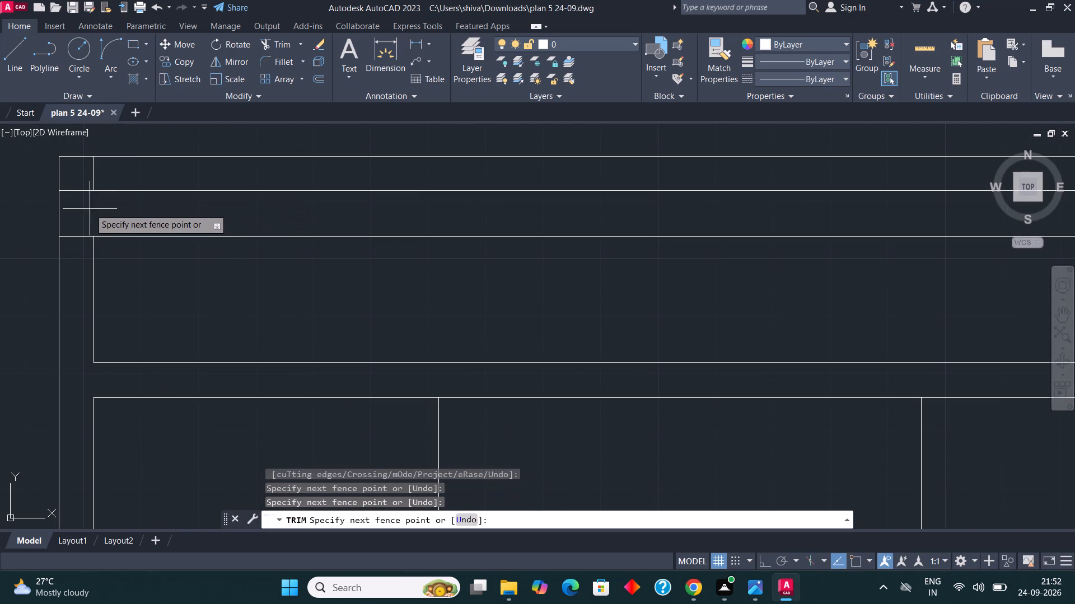
{"action": "left_click", "coordinate": [90, 209]}
{"action": "scroll", "coordinate": [90, 209], "scroll_direction": "down", "scroll_amount": 1}
{"action": "scroll", "coordinate": [234, 267], "scroll_direction": "down", "scroll_amount": 1}
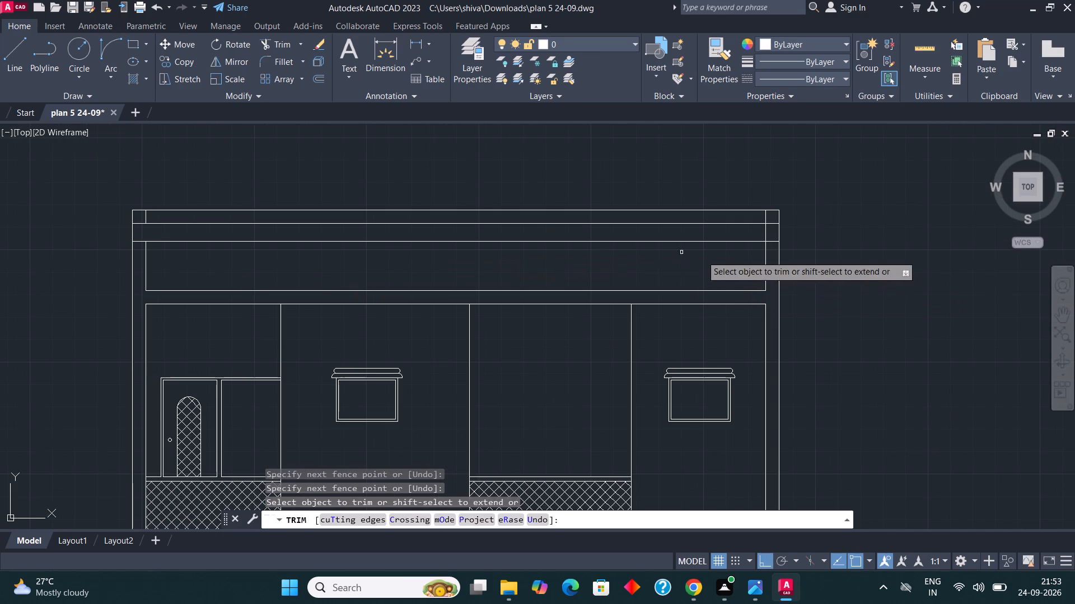
{"action": "scroll", "coordinate": [722, 257], "scroll_direction": "up", "scroll_amount": 1}
{"action": "left_click", "coordinate": [802, 220]}
{"action": "left_click", "coordinate": [720, 204]}
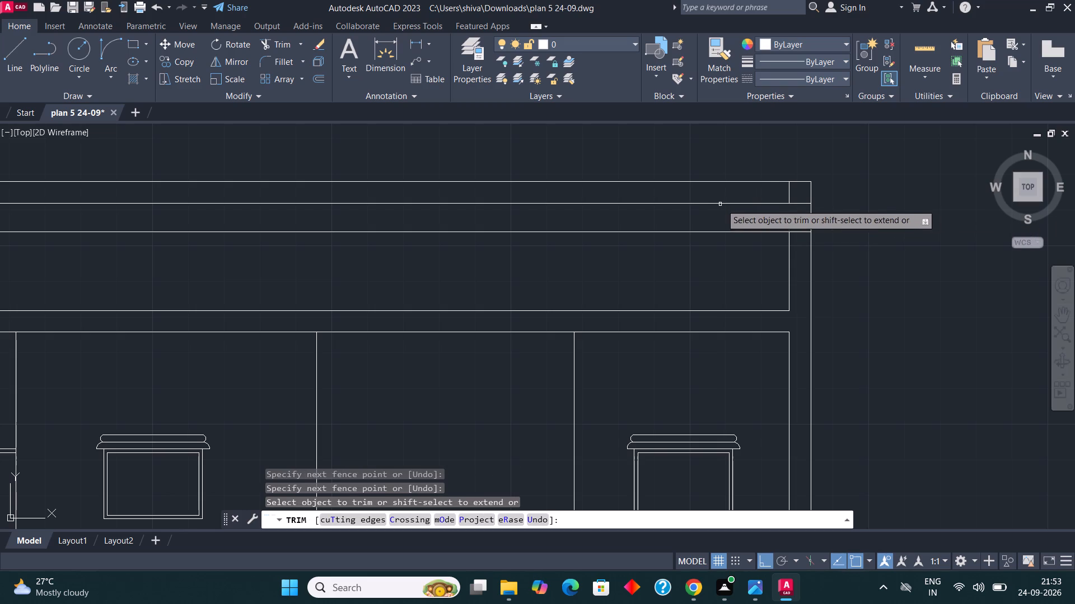
Trim the remaining inner vertical stubs in the strip directly under the parapet's top line at both ends.
{"action": "scroll", "coordinate": [785, 202], "scroll_direction": "up", "scroll_amount": 1}
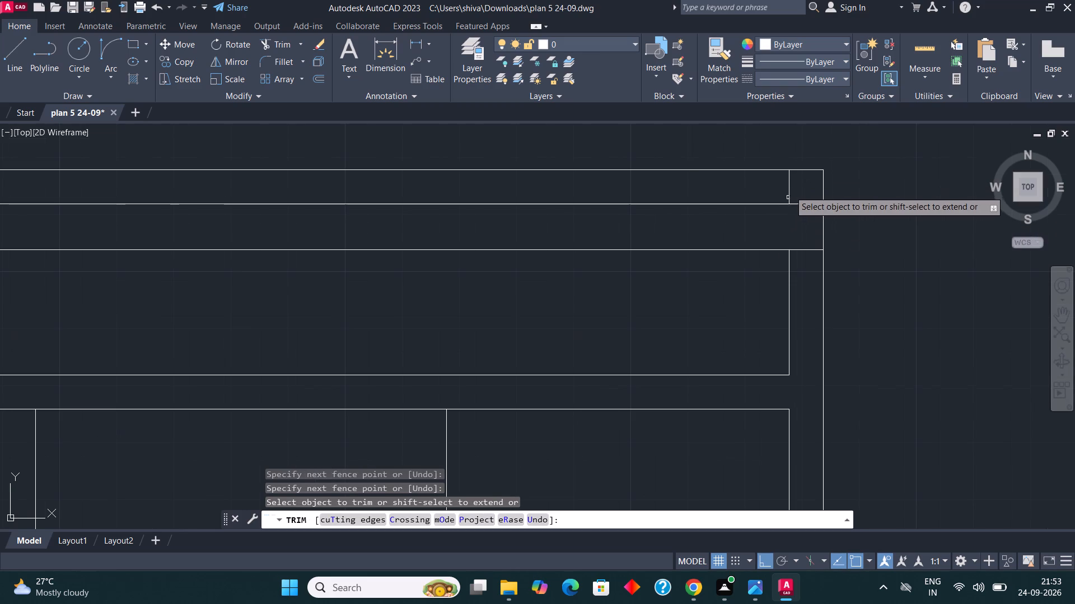
{"action": "left_click", "coordinate": [789, 189]}
{"action": "scroll", "coordinate": [798, 192], "scroll_direction": "down", "scroll_amount": 3}
{"action": "scroll", "coordinate": [457, 204], "scroll_direction": "up", "scroll_amount": 1}
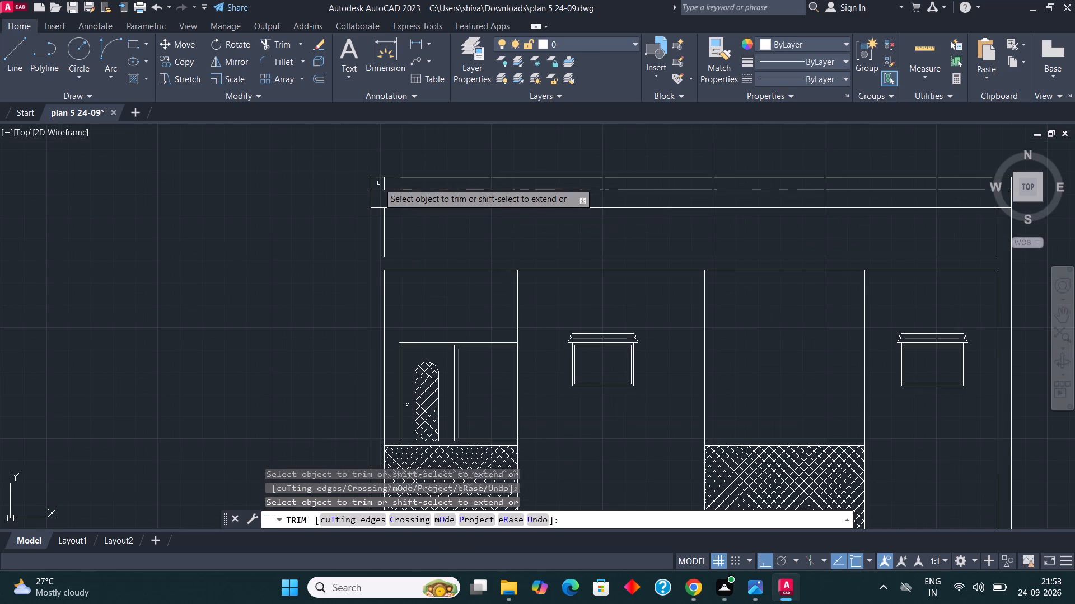
{"action": "scroll", "coordinate": [382, 181], "scroll_direction": "up", "scroll_amount": 2}
{"action": "left_click", "coordinate": [382, 181]}
{"action": "scroll", "coordinate": [382, 195], "scroll_direction": "down", "scroll_amount": 1}
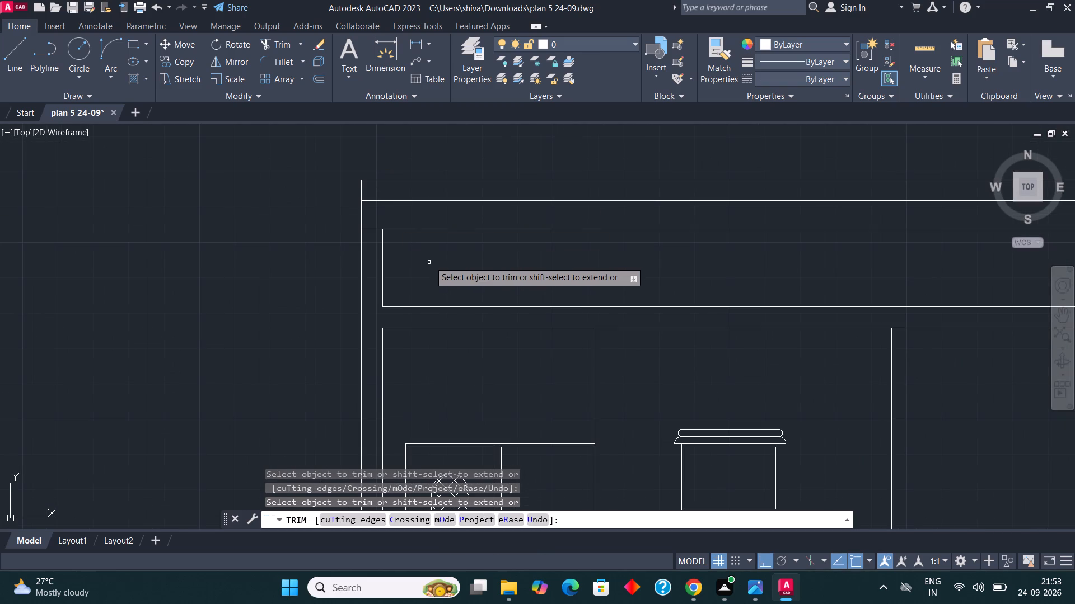
{"action": "key", "text": "Escape"}
{"action": "key", "text": "Escape"}
{"action": "key", "text": "Escape"}
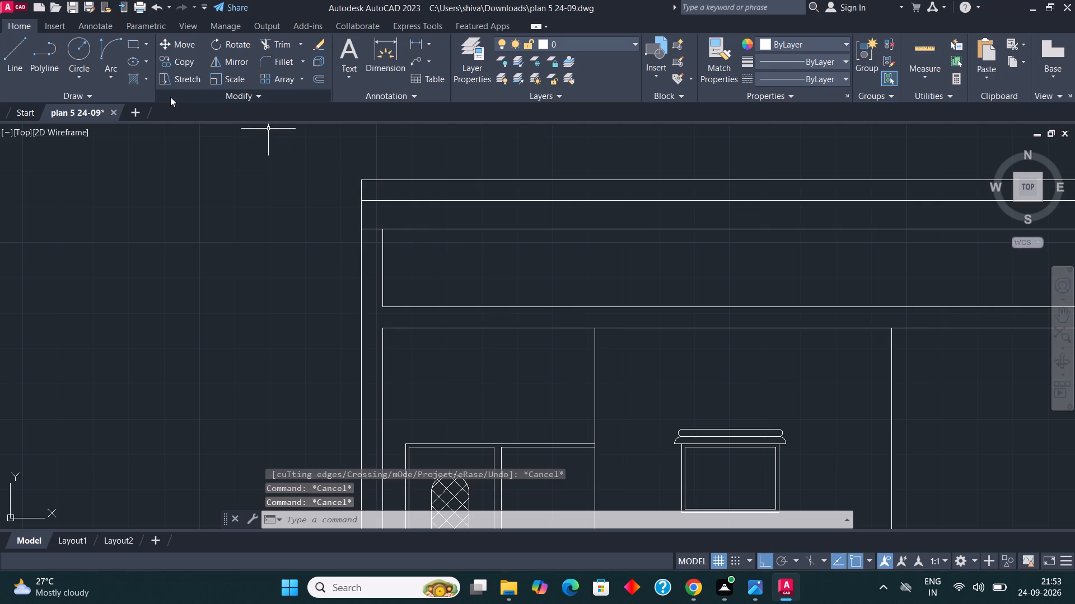
Hatch the 8" parapet band with the ANSI37 pattern and finish hatching.
{"action": "left_click", "coordinate": [144, 83]}
{"action": "left_click", "coordinate": [151, 92]}
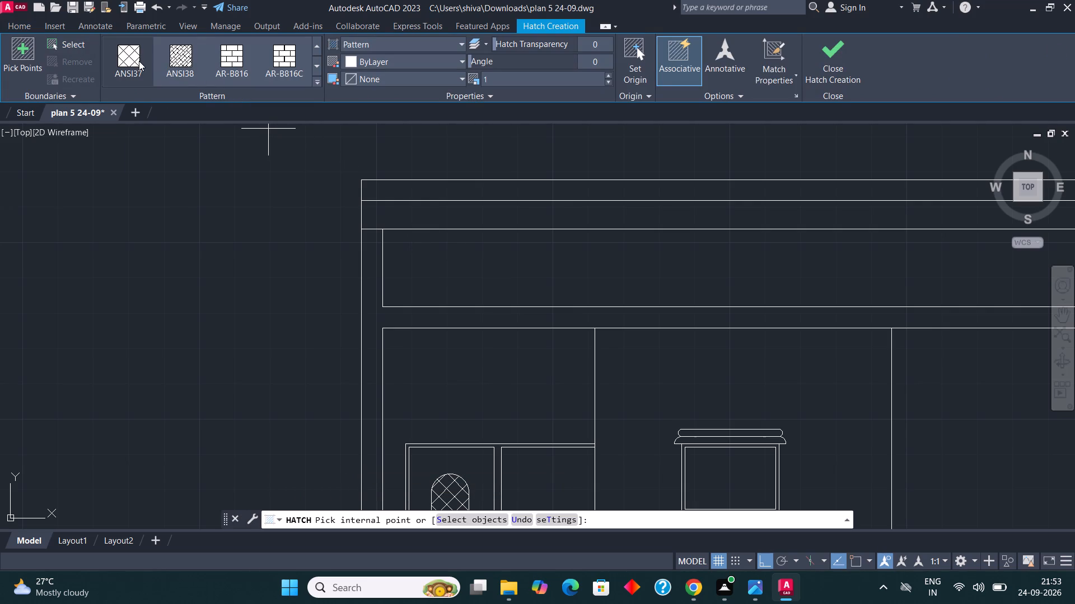
{"action": "left_click", "coordinate": [137, 61]}
{"action": "left_click", "coordinate": [413, 213]}
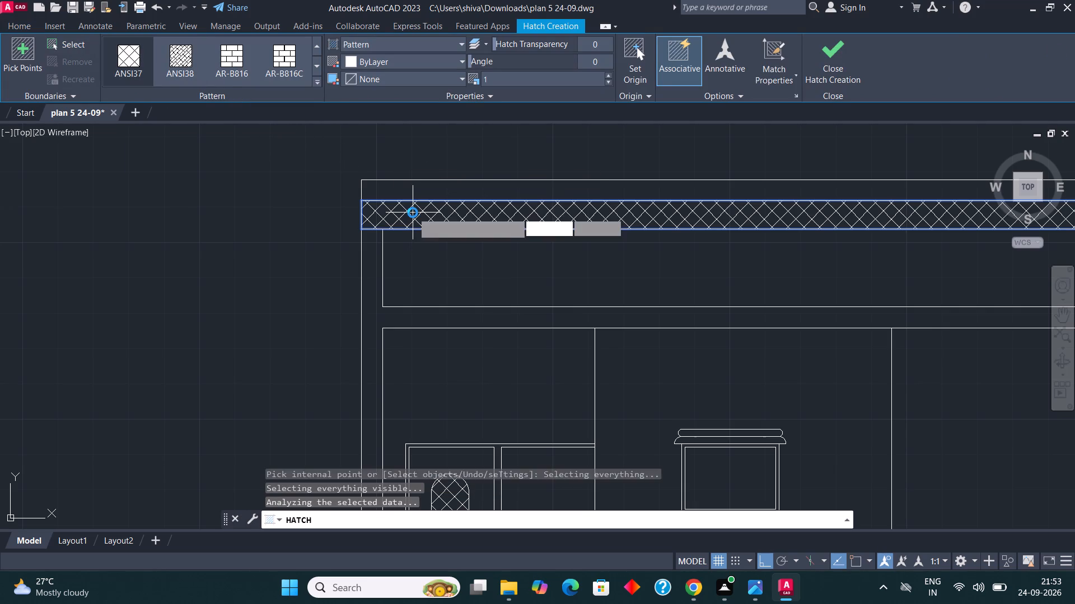
{"action": "scroll", "coordinate": [237, 214], "scroll_direction": "down", "scroll_amount": 3}
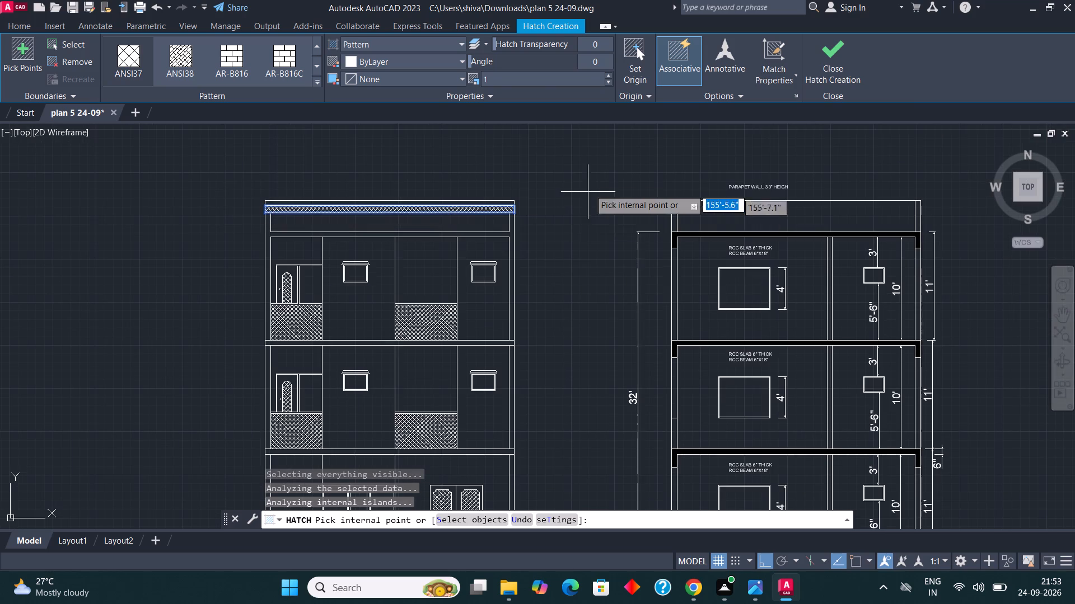
{"action": "left_click", "coordinate": [843, 64]}
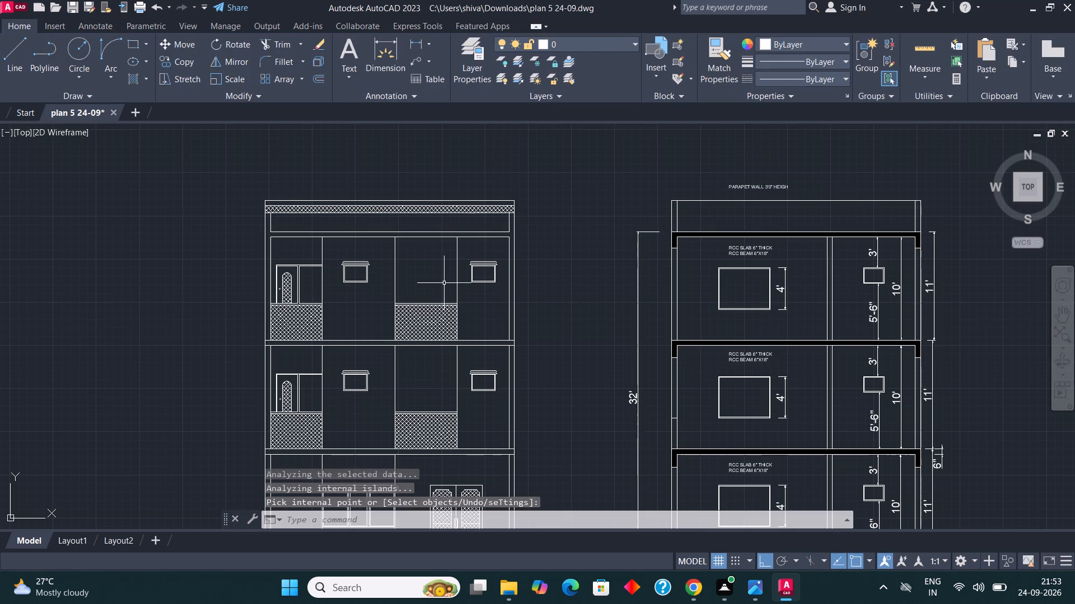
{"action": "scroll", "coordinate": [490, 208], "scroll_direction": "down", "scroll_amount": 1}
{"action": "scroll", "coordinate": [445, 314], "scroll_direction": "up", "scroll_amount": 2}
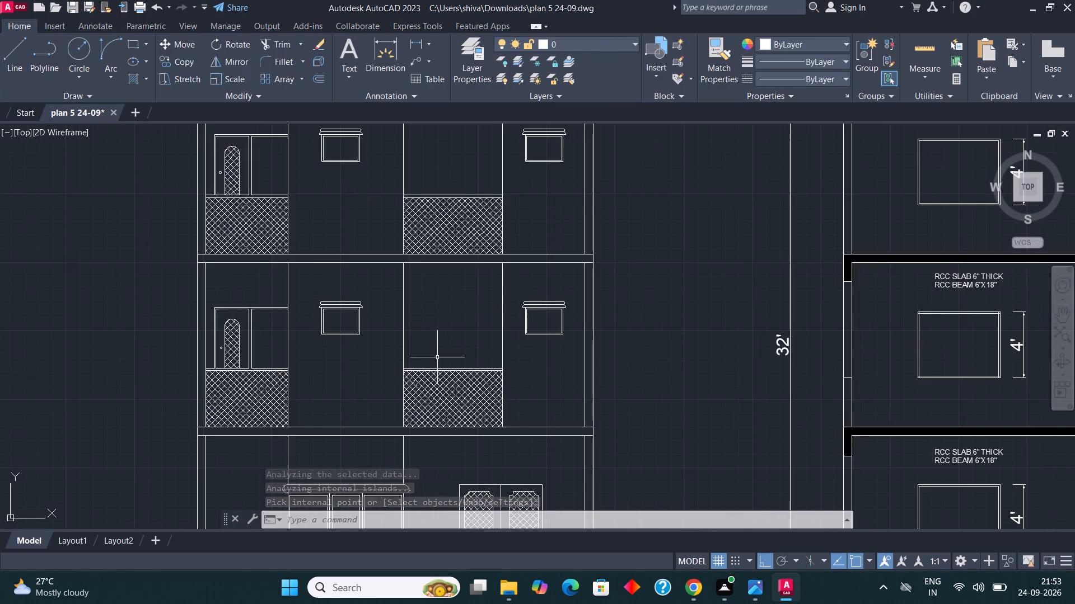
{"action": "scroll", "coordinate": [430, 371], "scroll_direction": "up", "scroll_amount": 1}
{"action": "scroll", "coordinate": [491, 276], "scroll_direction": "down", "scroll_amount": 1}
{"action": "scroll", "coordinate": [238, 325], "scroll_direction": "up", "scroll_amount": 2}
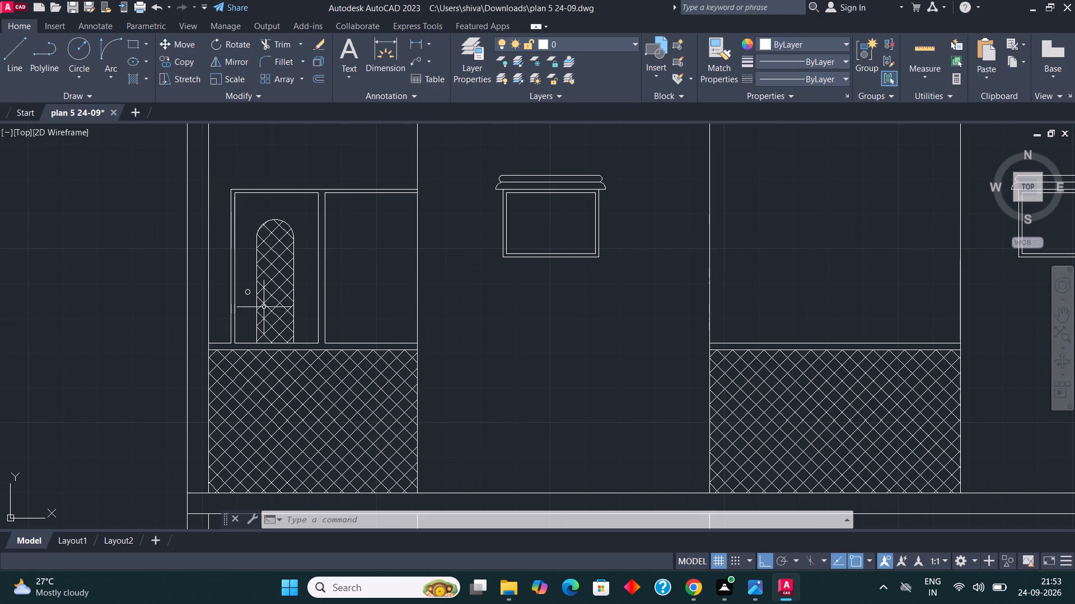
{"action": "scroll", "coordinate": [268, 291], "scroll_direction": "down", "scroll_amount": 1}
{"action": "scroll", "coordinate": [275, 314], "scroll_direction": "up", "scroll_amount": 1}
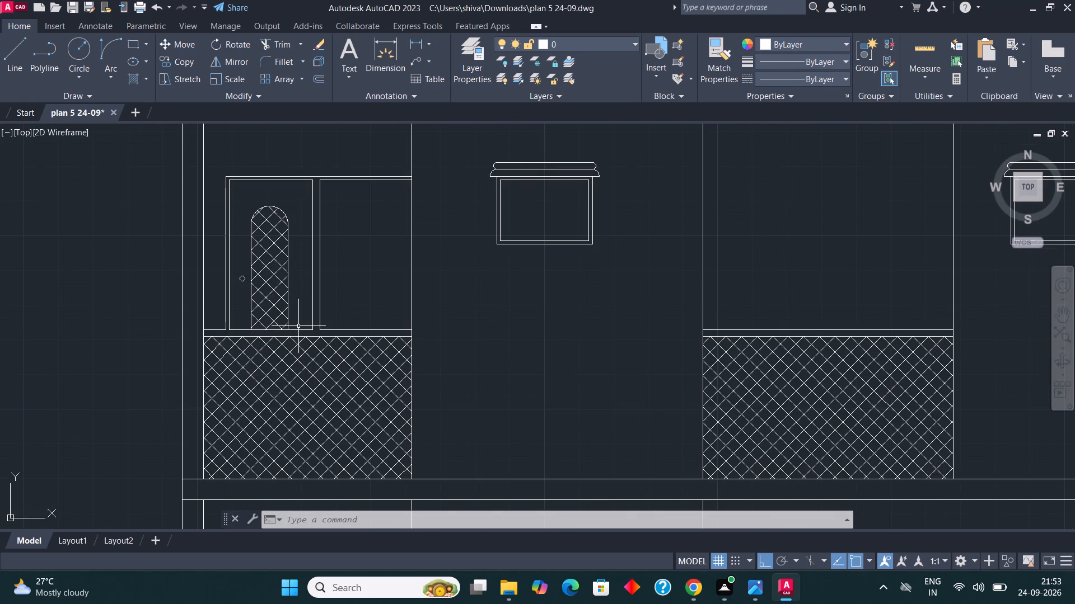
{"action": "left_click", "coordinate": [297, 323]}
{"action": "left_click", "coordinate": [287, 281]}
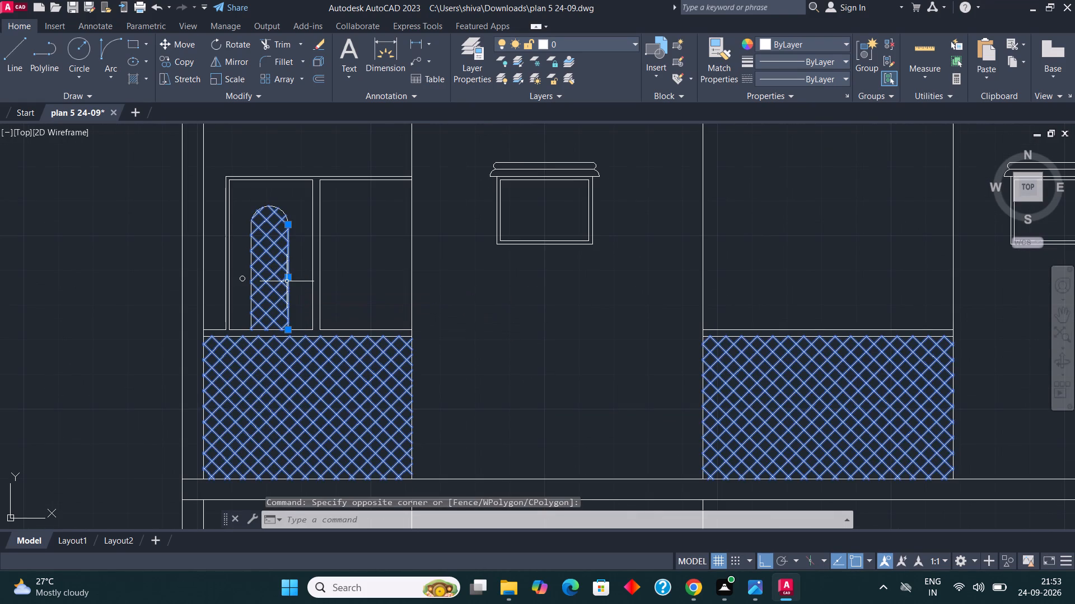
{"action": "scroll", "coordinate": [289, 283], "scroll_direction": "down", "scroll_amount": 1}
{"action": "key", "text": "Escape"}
Copy the middle storey's arched door-panel outline about 12'-2.6" horizontally onto the right-hand balcony's top rail.
{"action": "scroll", "coordinate": [286, 294], "scroll_direction": "up", "scroll_amount": 1}
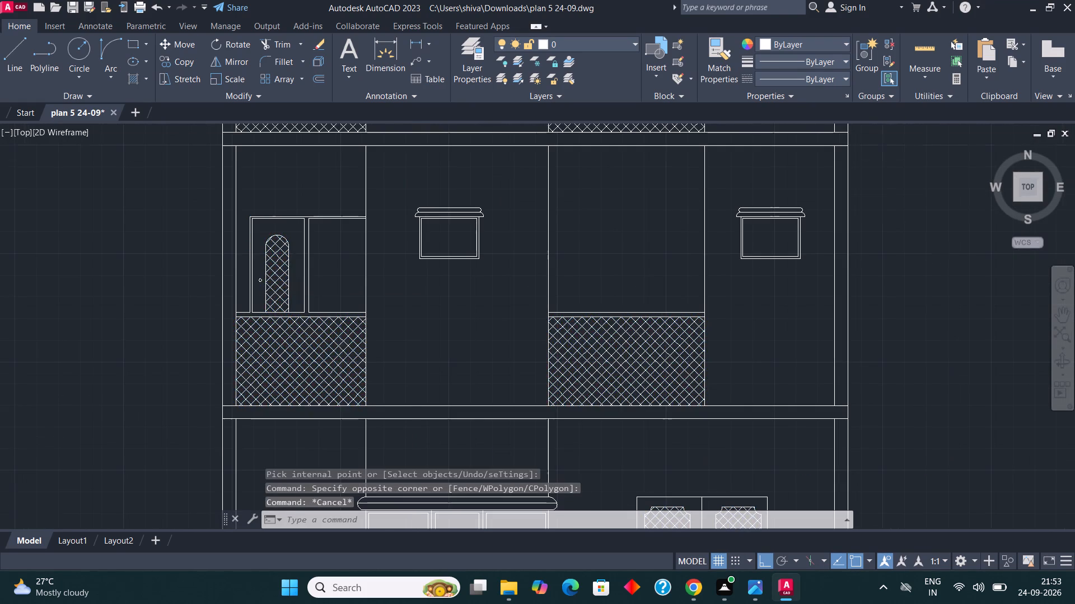
{"action": "scroll", "coordinate": [286, 294], "scroll_direction": "up", "scroll_amount": 1}
{"action": "left_click", "coordinate": [288, 295]}
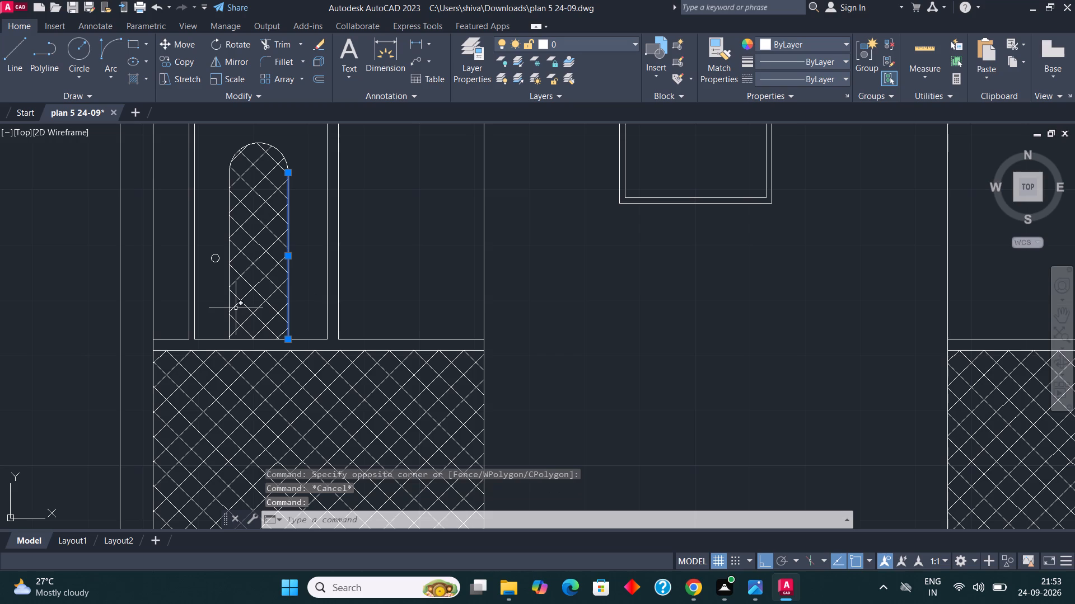
{"action": "left_click", "coordinate": [231, 306]}
{"action": "scroll", "coordinate": [278, 152], "scroll_direction": "up", "scroll_amount": 2}
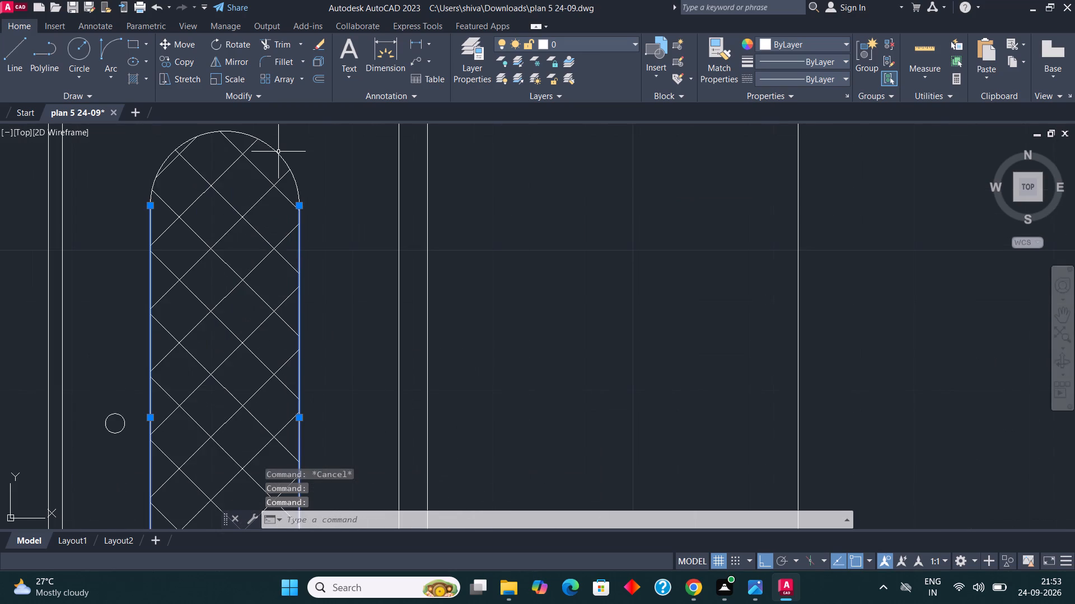
{"action": "left_click", "coordinate": [278, 152]}
{"action": "scroll", "coordinate": [275, 273], "scroll_direction": "down", "scroll_amount": 3}
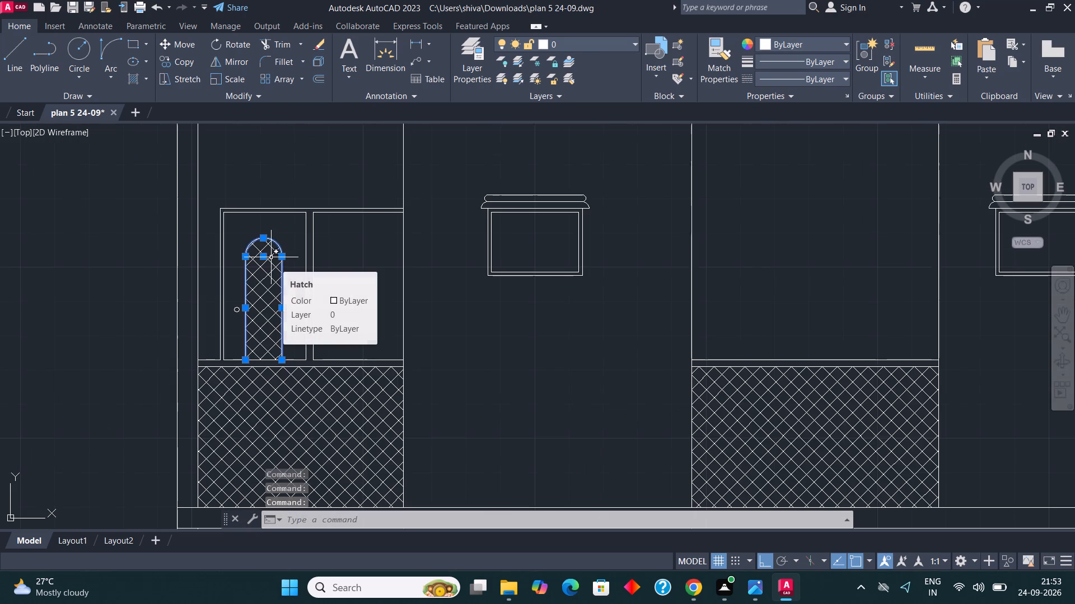
{"action": "left_click", "coordinate": [191, 61]}
{"action": "scroll", "coordinate": [277, 358], "scroll_direction": "up", "scroll_amount": 1}
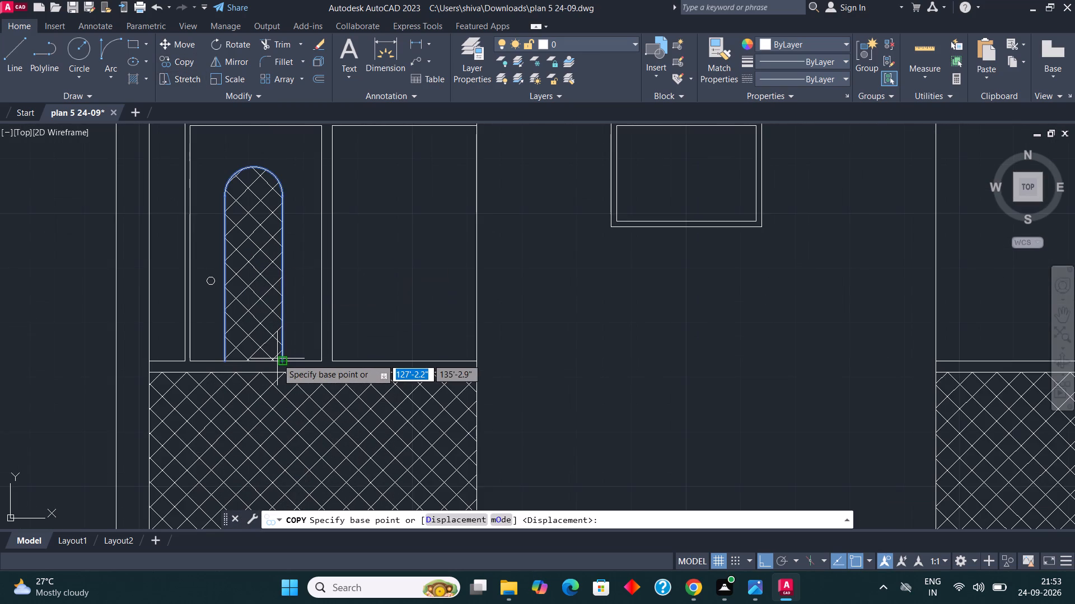
{"action": "left_click", "coordinate": [277, 358]}
{"action": "scroll", "coordinate": [277, 358], "scroll_direction": "down", "scroll_amount": 2}
{"action": "scroll", "coordinate": [594, 365], "scroll_direction": "up", "scroll_amount": 1}
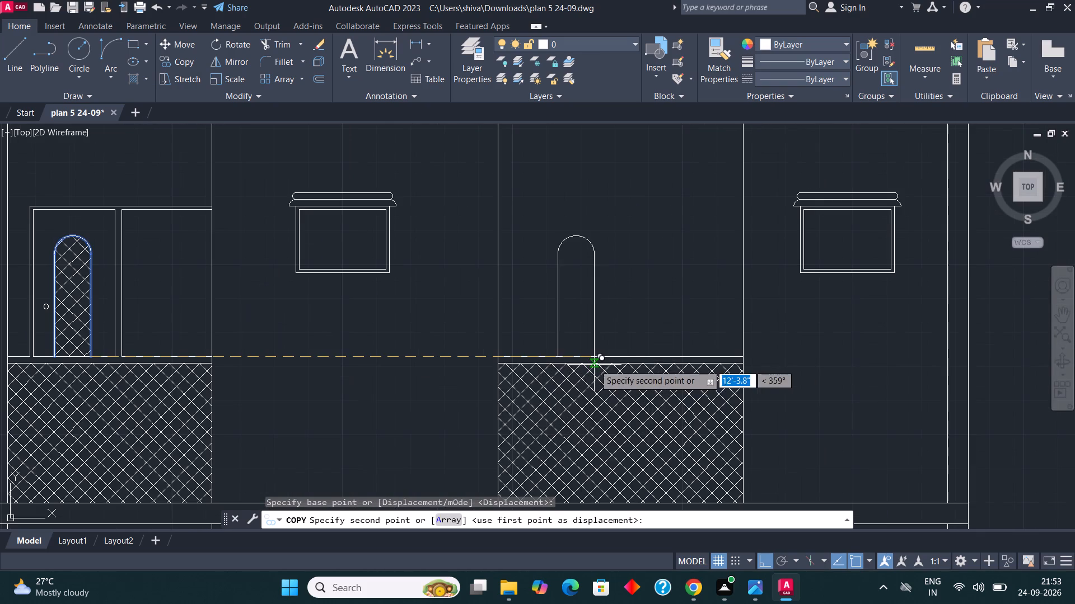
{"action": "scroll", "coordinate": [593, 356], "scroll_direction": "up", "scroll_amount": 1}
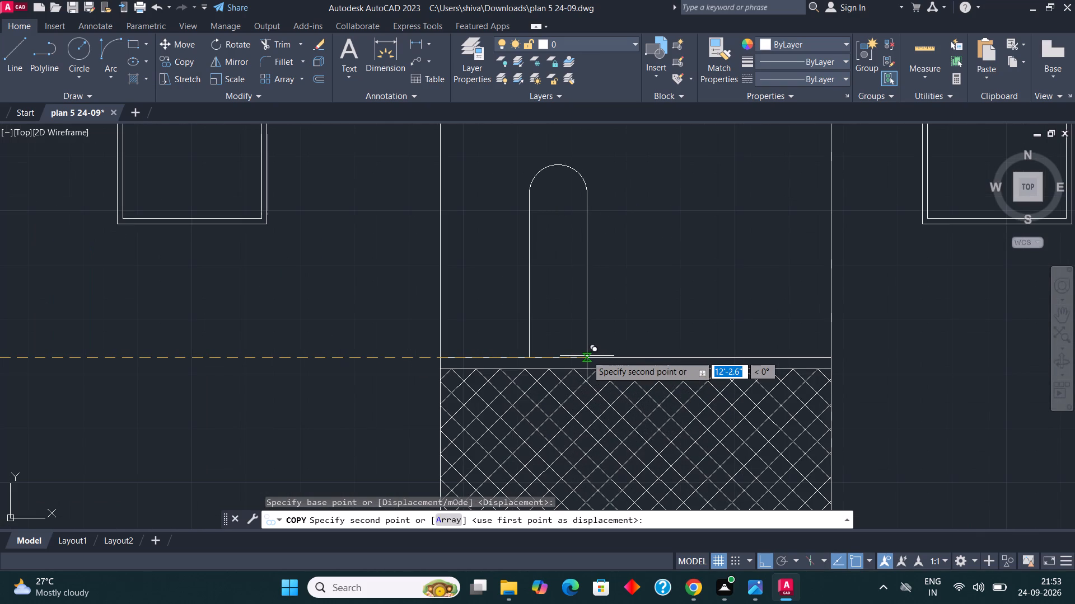
{"action": "scroll", "coordinate": [587, 356], "scroll_direction": "down", "scroll_amount": 1}
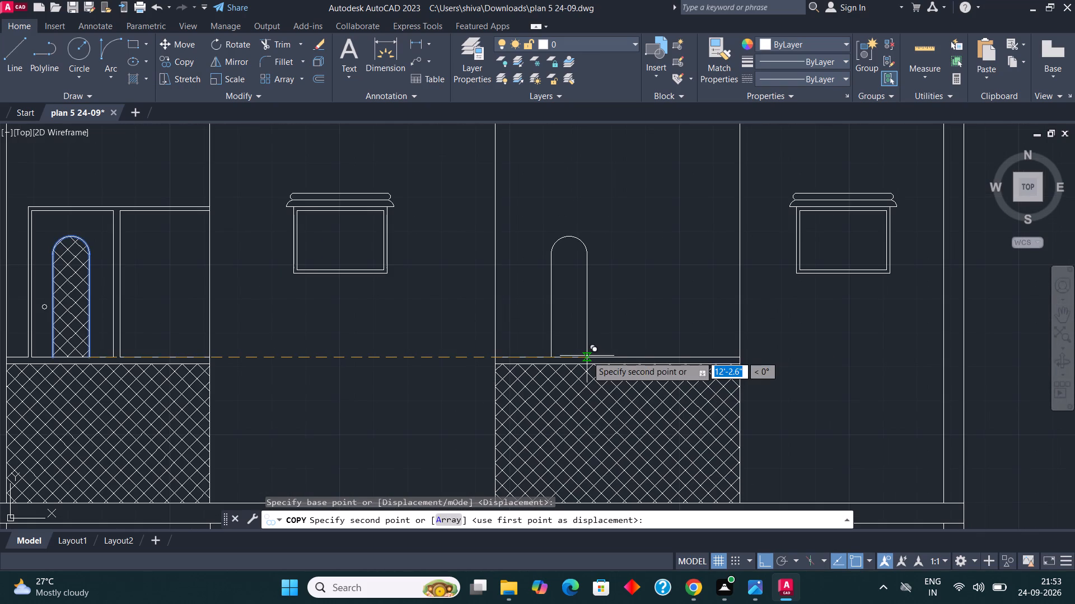
{"action": "left_click", "coordinate": [587, 356]}
{"action": "scroll", "coordinate": [603, 352], "scroll_direction": "down", "scroll_amount": 2}
{"action": "key", "text": "Escape"}
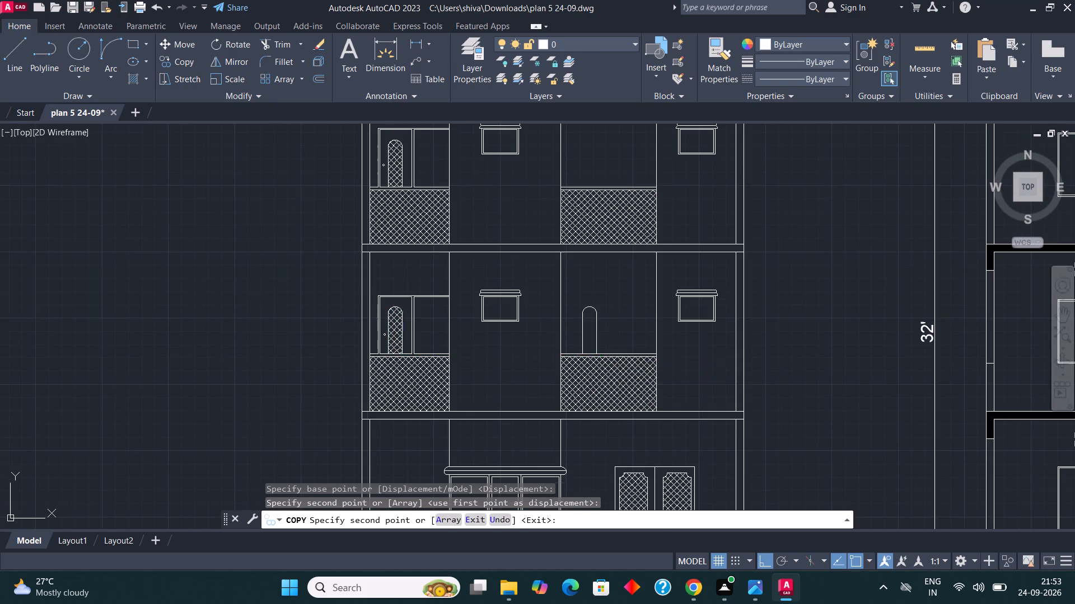
Copy the middle storey's left door-and-window frame lines and door knob about 12'-0.6" horizontally around the copied arch in the right-hand balcony bay.
{"action": "scroll", "coordinate": [395, 313], "scroll_direction": "up", "scroll_amount": 3}
{"action": "left_click_drag", "start_coordinate": [436, 314], "coordinate": [430, 304]}
{"action": "left_click", "coordinate": [395, 237]}
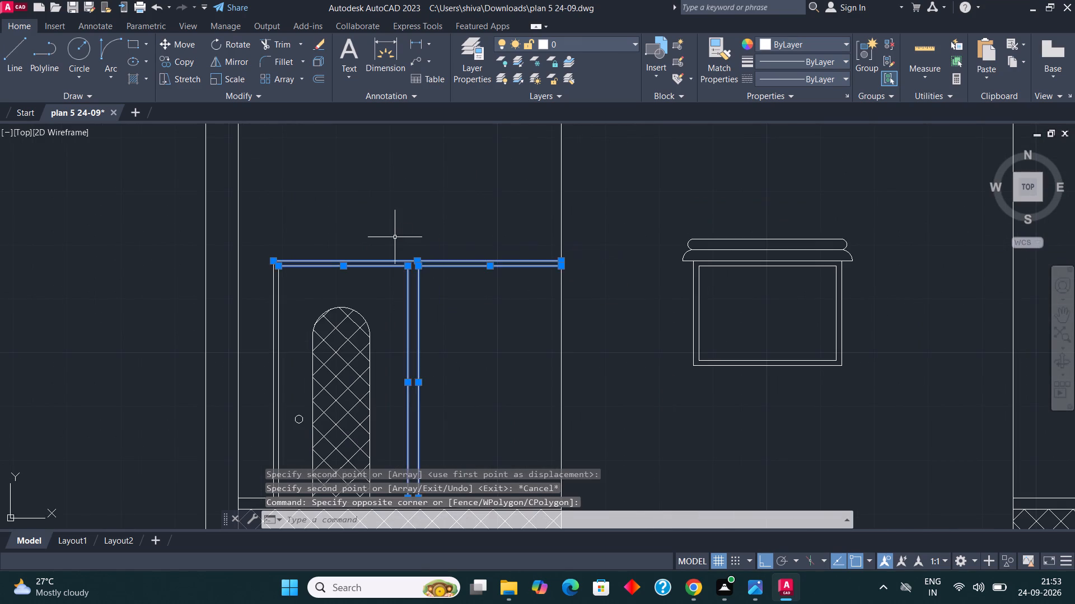
{"action": "scroll", "coordinate": [395, 237], "scroll_direction": "down", "scroll_amount": 2}
{"action": "scroll", "coordinate": [322, 277], "scroll_direction": "up", "scroll_amount": 2}
{"action": "left_click", "coordinate": [397, 261]}
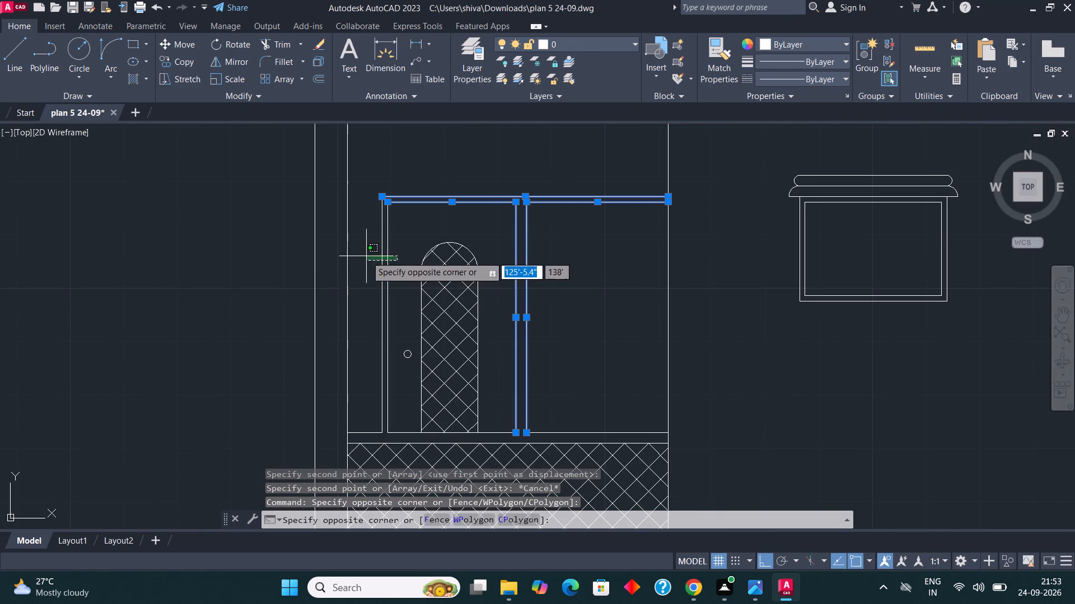
{"action": "left_click", "coordinate": [366, 256]}
{"action": "scroll", "coordinate": [399, 365], "scroll_direction": "up", "scroll_amount": 2}
{"action": "left_click", "coordinate": [418, 365]}
{"action": "left_click", "coordinate": [398, 325]}
{"action": "scroll", "coordinate": [388, 333], "scroll_direction": "down", "scroll_amount": 2}
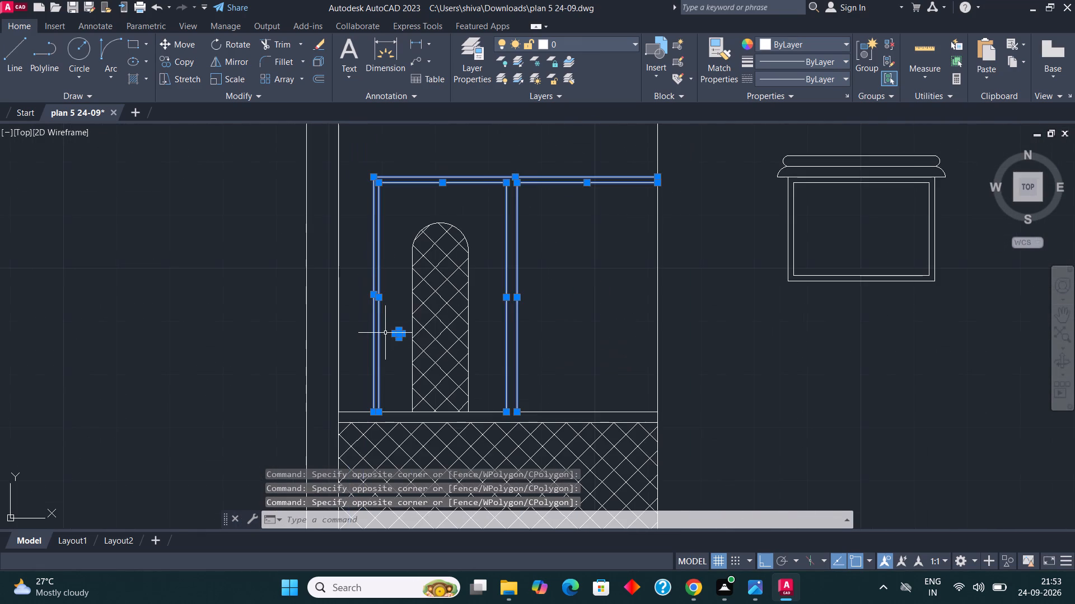
{"action": "scroll", "coordinate": [385, 333], "scroll_direction": "down", "scroll_amount": 1}
{"action": "left_click", "coordinate": [171, 66]}
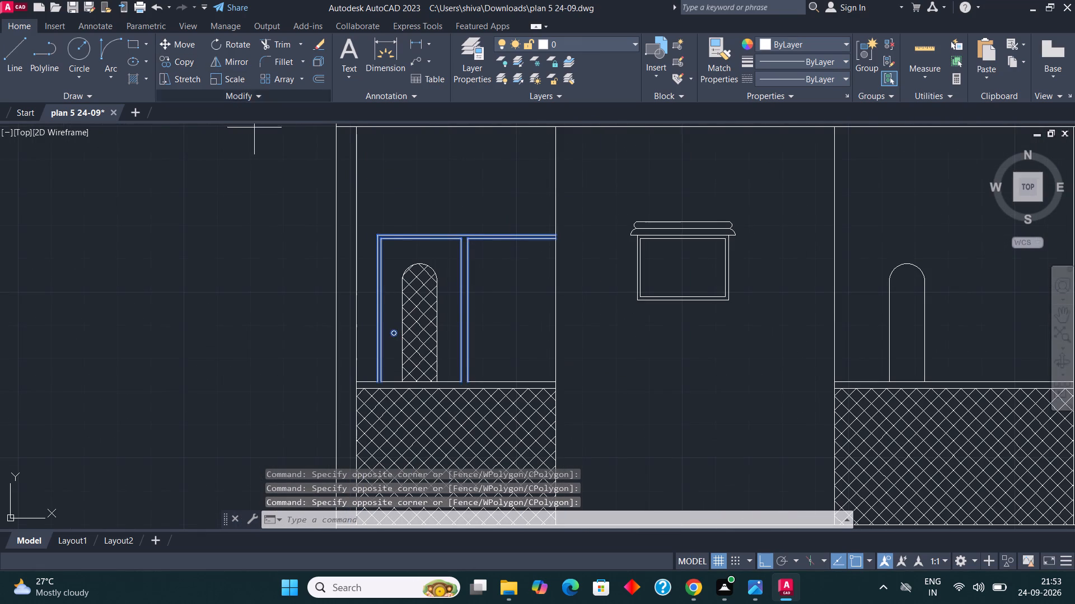
{"action": "scroll", "coordinate": [362, 447], "scroll_direction": "up", "scroll_amount": 2}
{"action": "scroll", "coordinate": [385, 320], "scroll_direction": "up", "scroll_amount": 1}
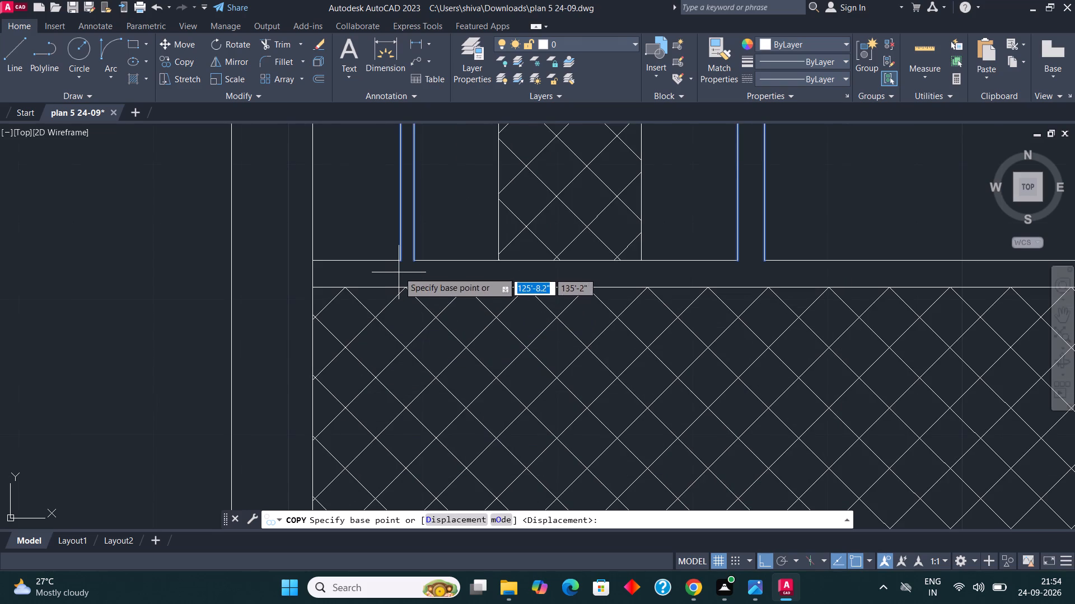
{"action": "left_click", "coordinate": [400, 260]}
{"action": "scroll", "coordinate": [272, 387], "scroll_direction": "down", "scroll_amount": 4}
{"action": "scroll", "coordinate": [591, 351], "scroll_direction": "up", "scroll_amount": 1}
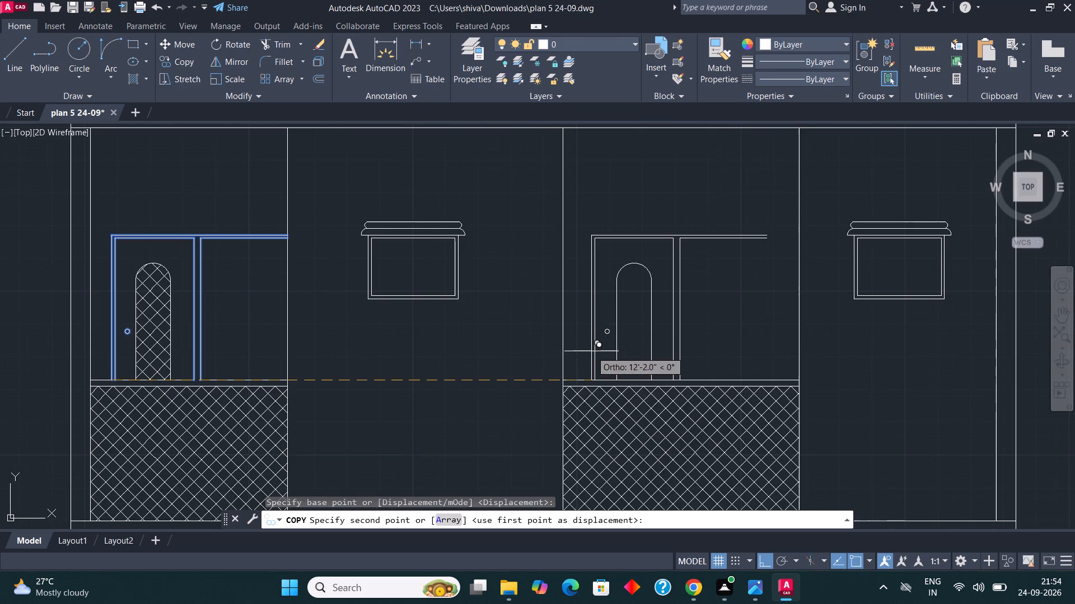
{"action": "scroll", "coordinate": [589, 377], "scroll_direction": "up", "scroll_amount": 2}
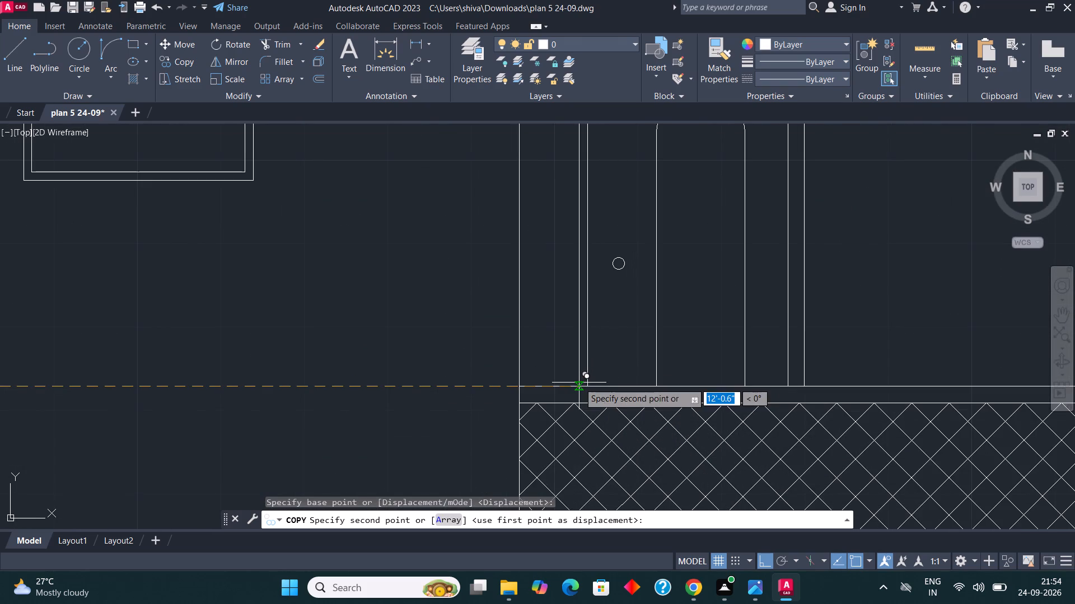
{"action": "left_click", "coordinate": [579, 383]}
{"action": "scroll", "coordinate": [540, 415], "scroll_direction": "down", "scroll_amount": 3}
{"action": "key", "text": "Escape"}
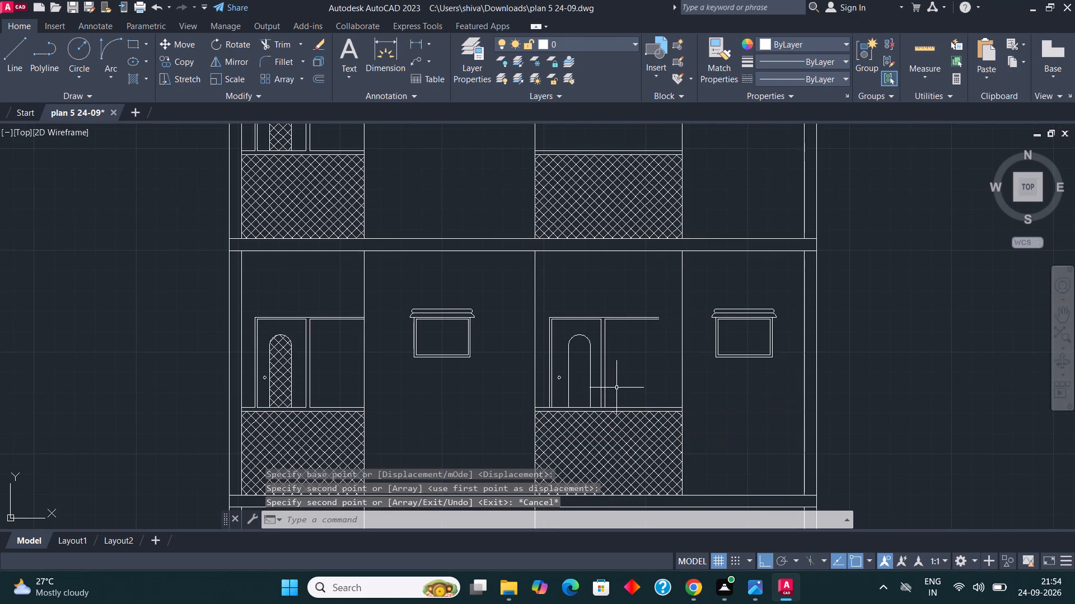
{"action": "key", "text": "Escape"}
{"action": "scroll", "coordinate": [661, 328], "scroll_direction": "up", "scroll_amount": 1}
{"action": "key", "text": "Escape"}
{"action": "key", "text": "Escape"}
{"action": "key", "text": "Escape"}
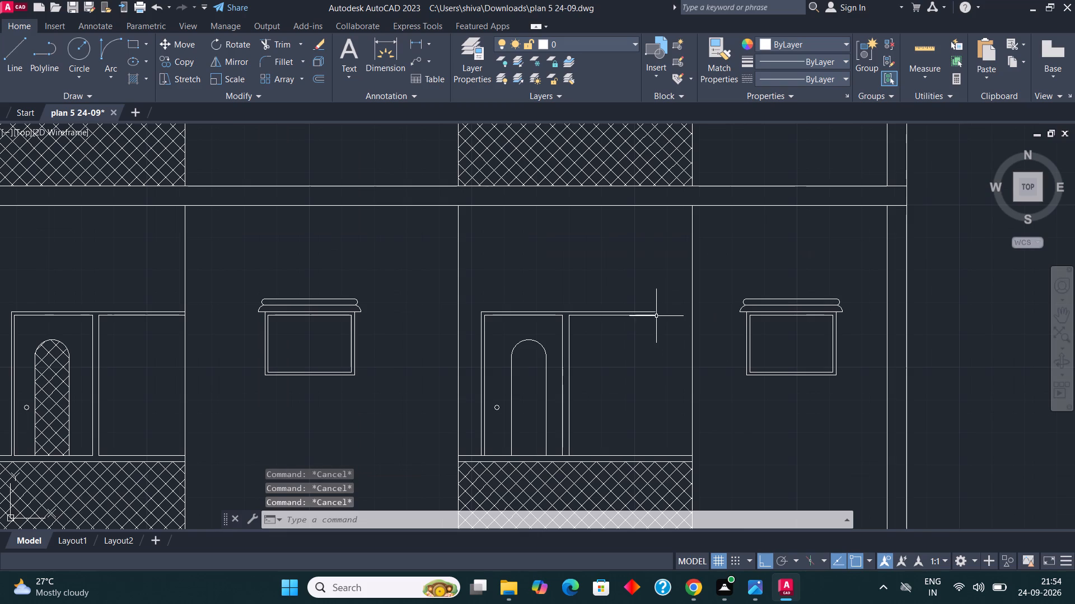
Draw a vertical line closing the copied frame's open right end down to the balcony rail.
{"action": "key", "text": "l"}
{"action": "key", "text": "Return"}
{"action": "left_click", "coordinate": [657, 311]}
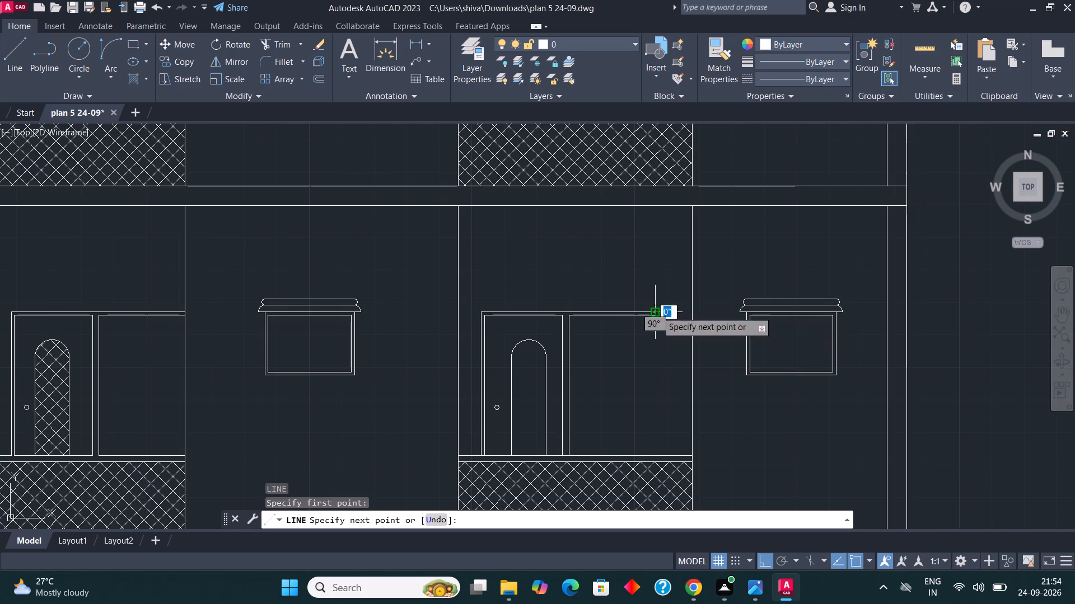
{"action": "scroll", "coordinate": [657, 311], "scroll_direction": "down", "scroll_amount": 2}
{"action": "scroll", "coordinate": [655, 372], "scroll_direction": "up", "scroll_amount": 6}
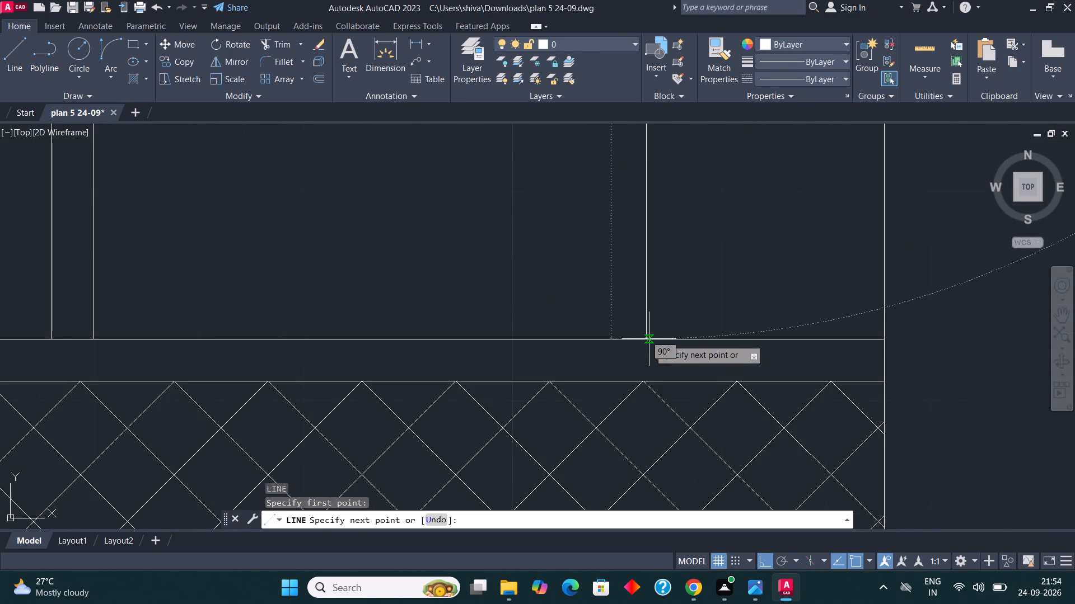
{"action": "left_click", "coordinate": [649, 339]}
{"action": "key", "text": "Escape"}
{"action": "scroll", "coordinate": [629, 415], "scroll_direction": "down", "scroll_amount": 3}
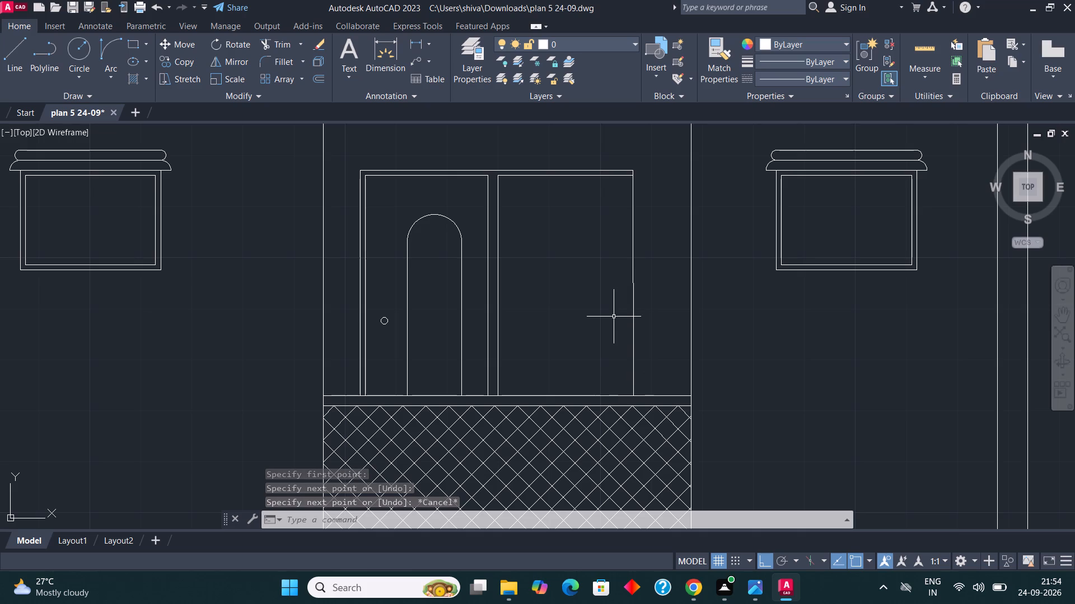
Draw a rectangular window pane inside the copied frame's right-hand opening beside the arched door.
{"action": "scroll", "coordinate": [618, 275], "scroll_direction": "down", "scroll_amount": 2}
{"action": "scroll", "coordinate": [618, 275], "scroll_direction": "up", "scroll_amount": 2}
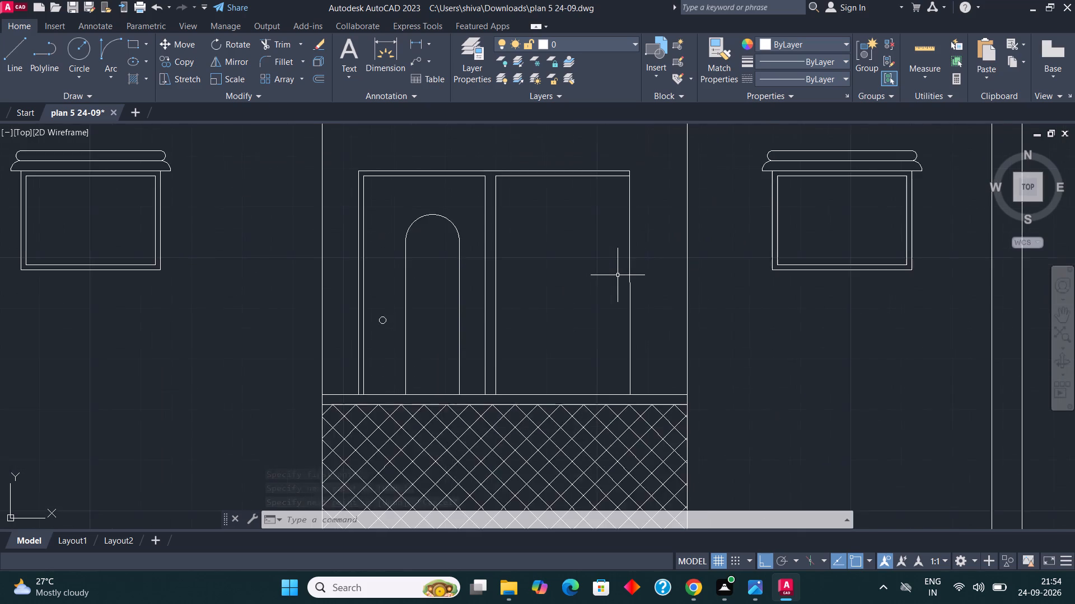
{"action": "scroll", "coordinate": [618, 275], "scroll_direction": "down", "scroll_amount": 1}
{"action": "key", "text": "Escape"}
{"action": "key", "text": "Escape"}
{"action": "type", "text": "REC"}
{"action": "key", "text": "Return"}
{"action": "scroll", "coordinate": [613, 227], "scroll_direction": "up", "scroll_amount": 1}
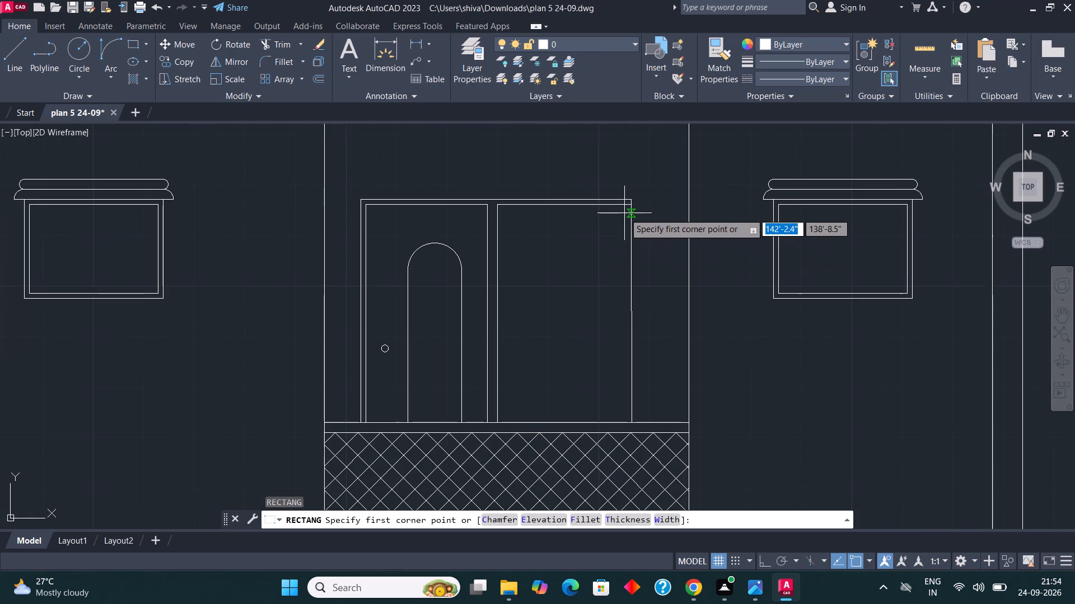
{"action": "scroll", "coordinate": [617, 212], "scroll_direction": "up", "scroll_amount": 2}
{"action": "left_click", "coordinate": [617, 212]}
{"action": "scroll", "coordinate": [617, 212], "scroll_direction": "down", "scroll_amount": 3}
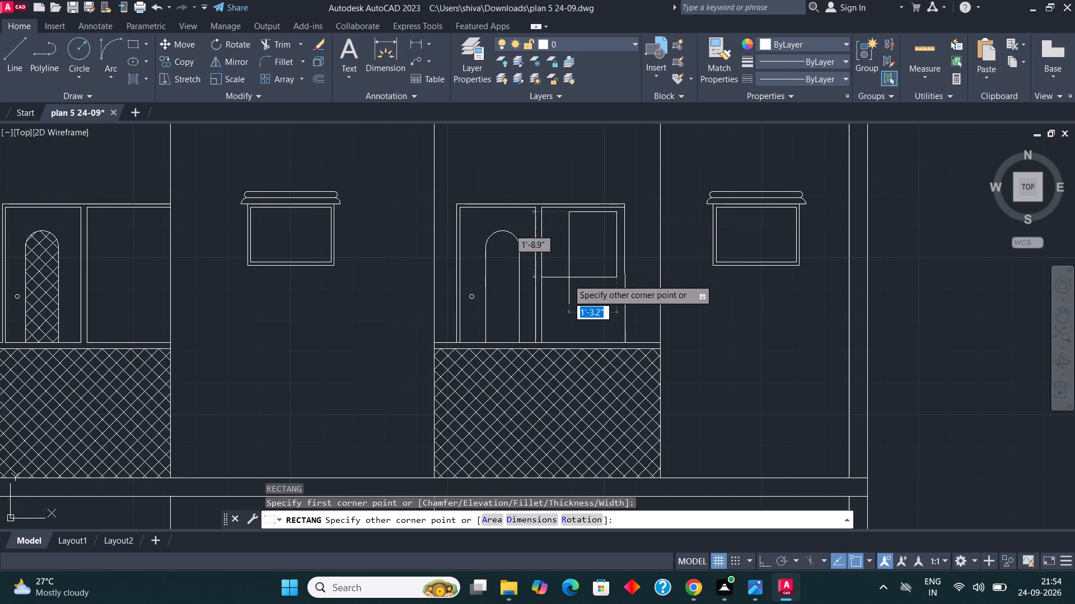
{"action": "scroll", "coordinate": [548, 336], "scroll_direction": "up", "scroll_amount": 1}
{"action": "left_click", "coordinate": [550, 336]}
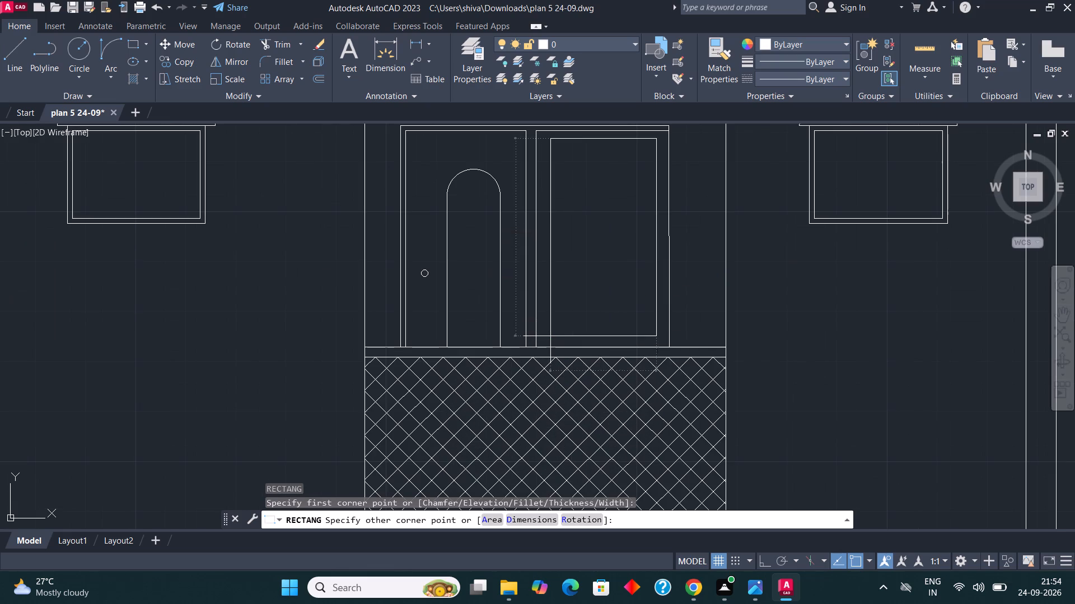
{"action": "scroll", "coordinate": [560, 337], "scroll_direction": "down", "scroll_amount": 2}
{"action": "scroll", "coordinate": [568, 319], "scroll_direction": "up", "scroll_amount": 1}
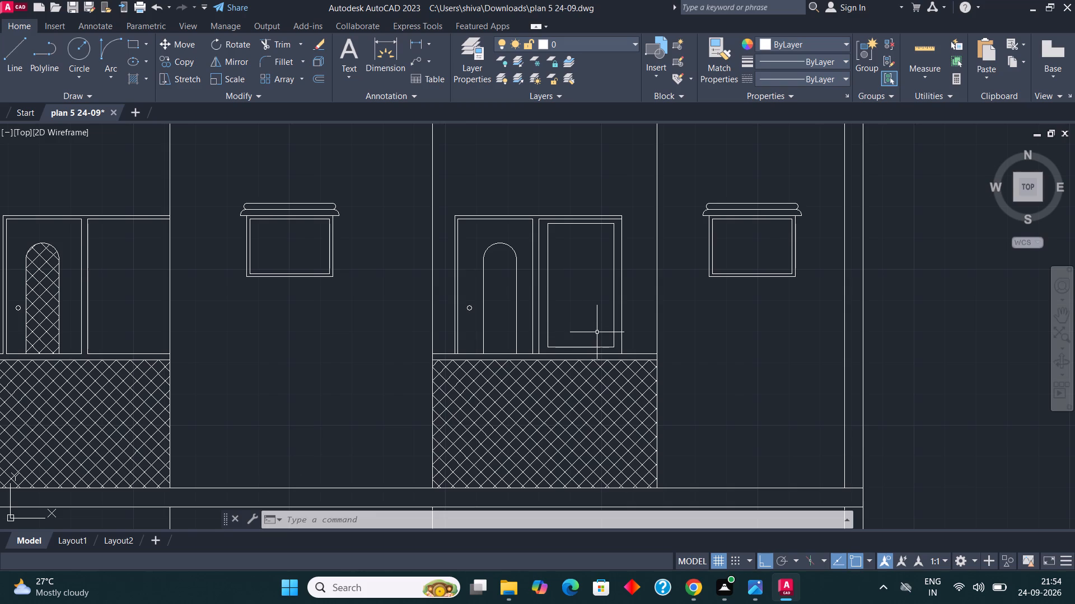
Copy the middle storey's right-hand window pane about 12'-1.1" horizontally into the left balcony's opening beside the hatched arched door.
{"action": "scroll", "coordinate": [648, 346], "scroll_direction": "down", "scroll_amount": 1}
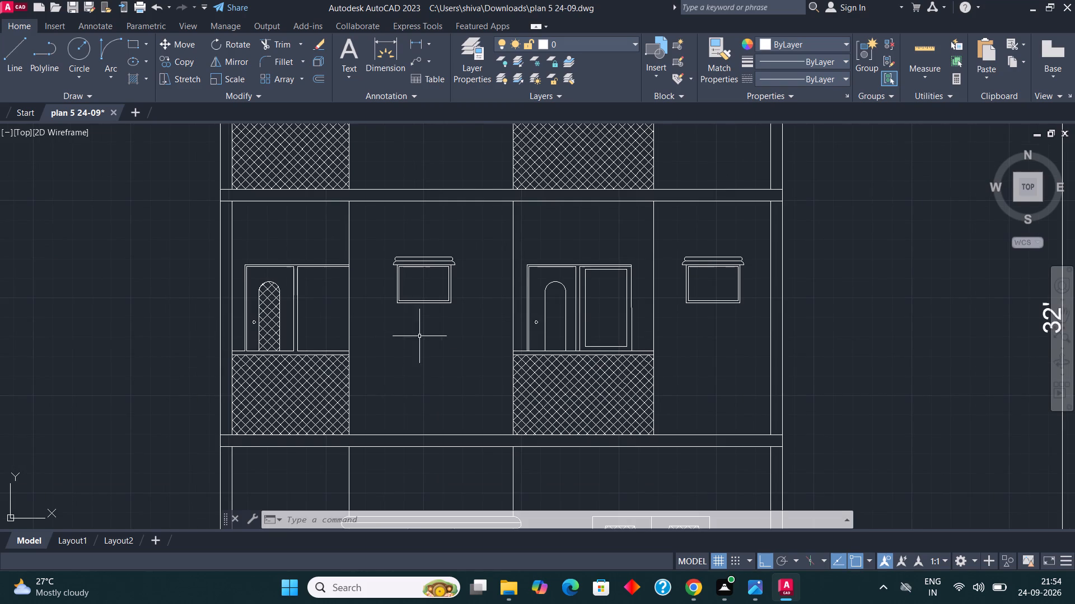
{"action": "scroll", "coordinate": [582, 272], "scroll_direction": "up", "scroll_amount": 2}
{"action": "left_click", "coordinate": [595, 285]}
{"action": "left_click", "coordinate": [576, 279]}
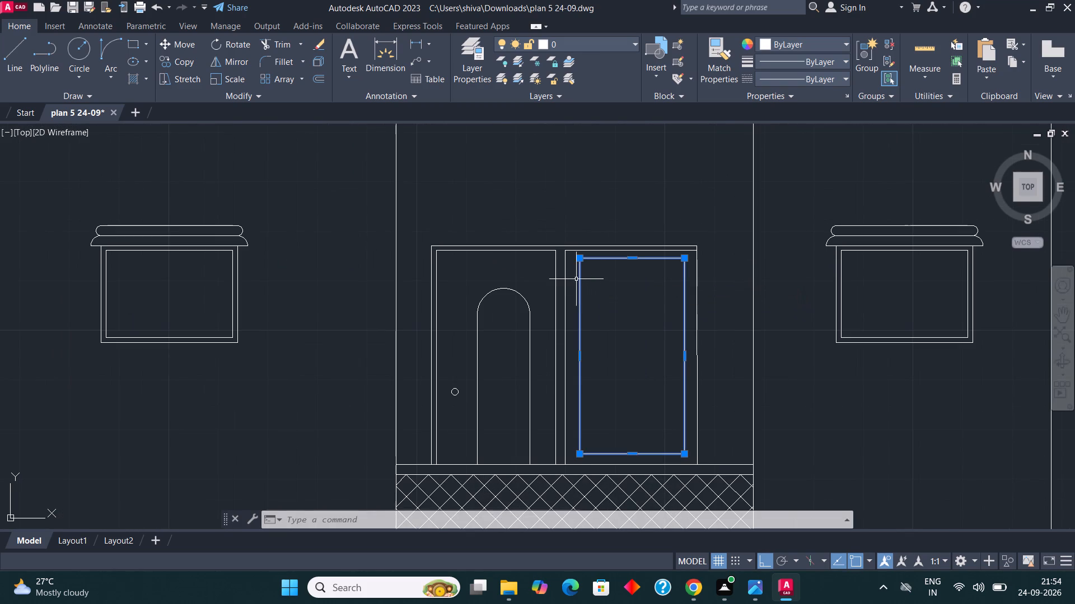
{"action": "left_click", "coordinate": [188, 64]}
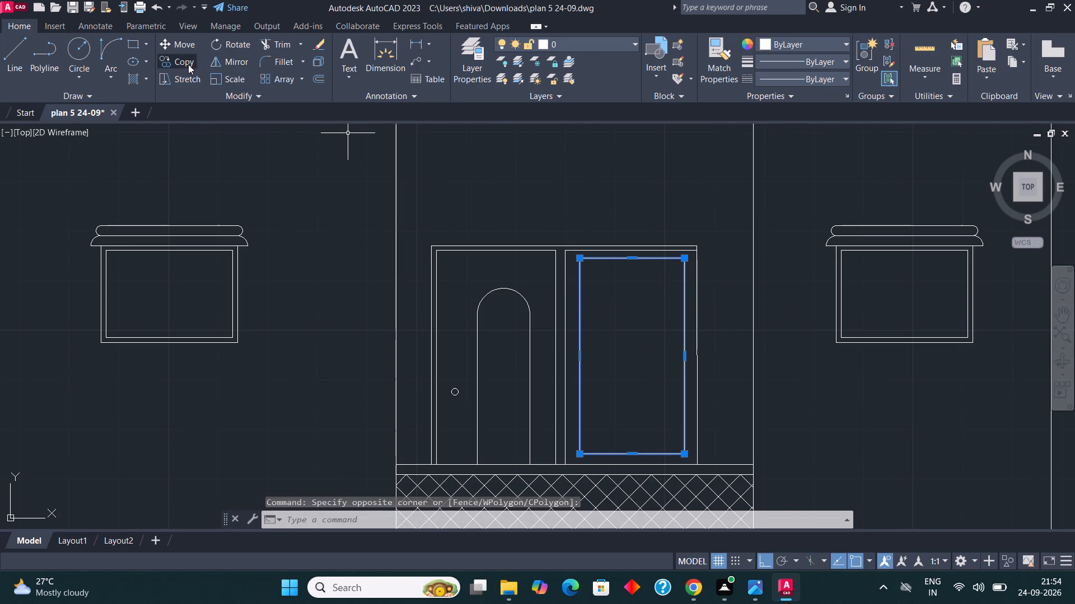
{"action": "scroll", "coordinate": [639, 325], "scroll_direction": "down", "scroll_amount": 1}
{"action": "left_click", "coordinate": [639, 329]}
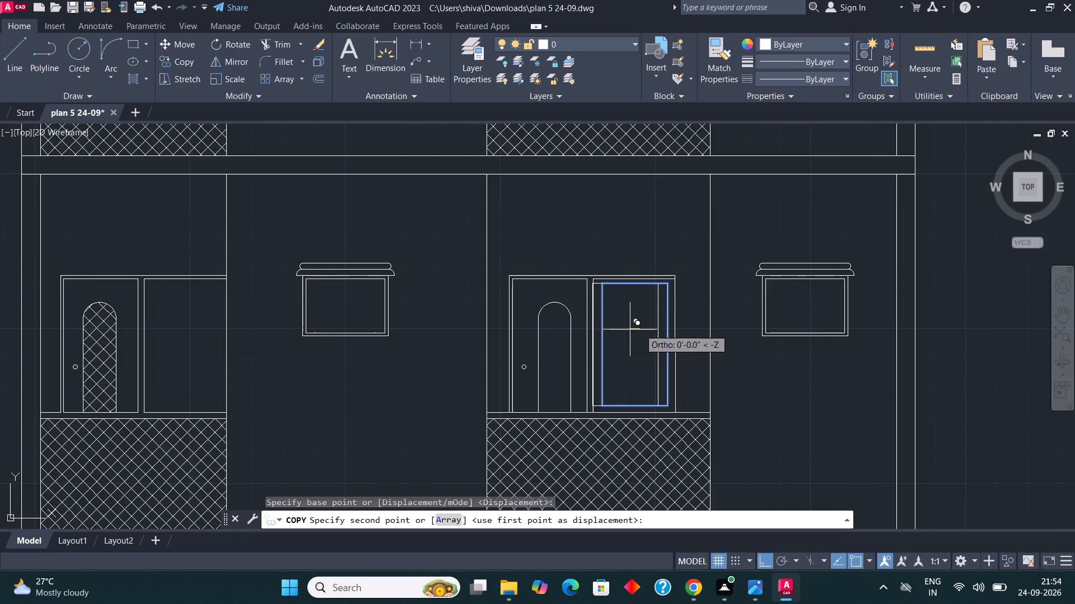
{"action": "scroll", "coordinate": [471, 333], "scroll_direction": "down", "scroll_amount": 1}
{"action": "scroll", "coordinate": [267, 323], "scroll_direction": "up", "scroll_amount": 3}
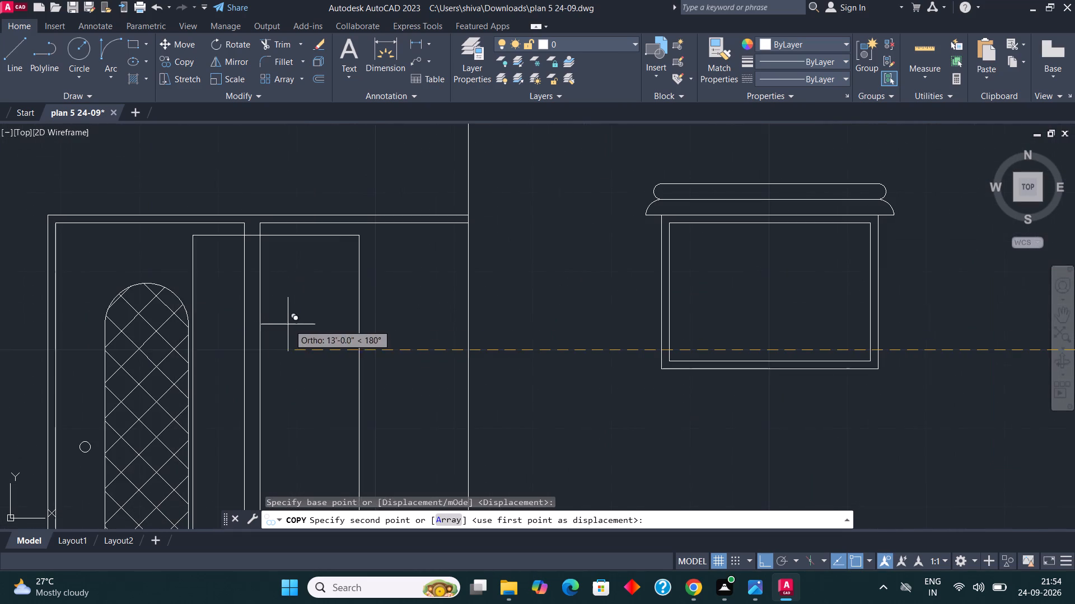
{"action": "left_click", "coordinate": [374, 332]}
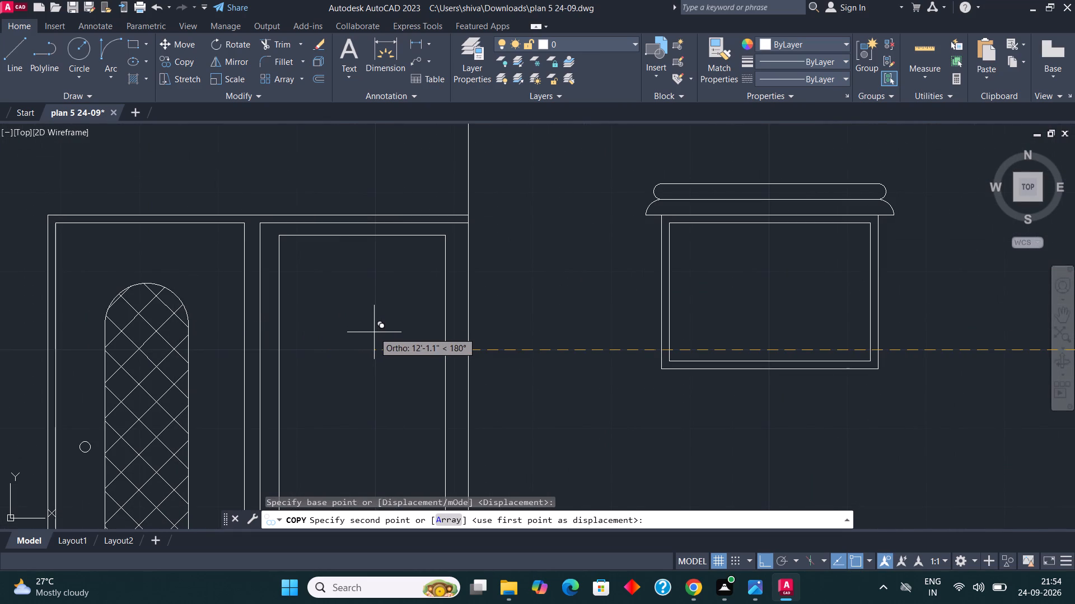
{"action": "scroll", "coordinate": [490, 339], "scroll_direction": "down", "scroll_amount": 3}
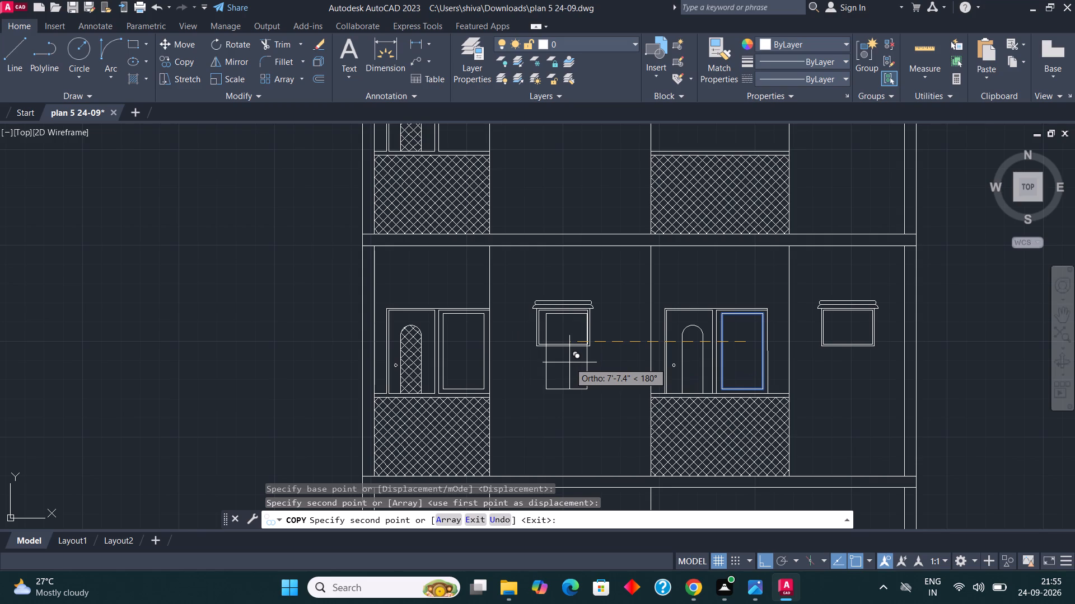
{"action": "key", "text": "Escape"}
{"action": "key", "text": "Escape"}
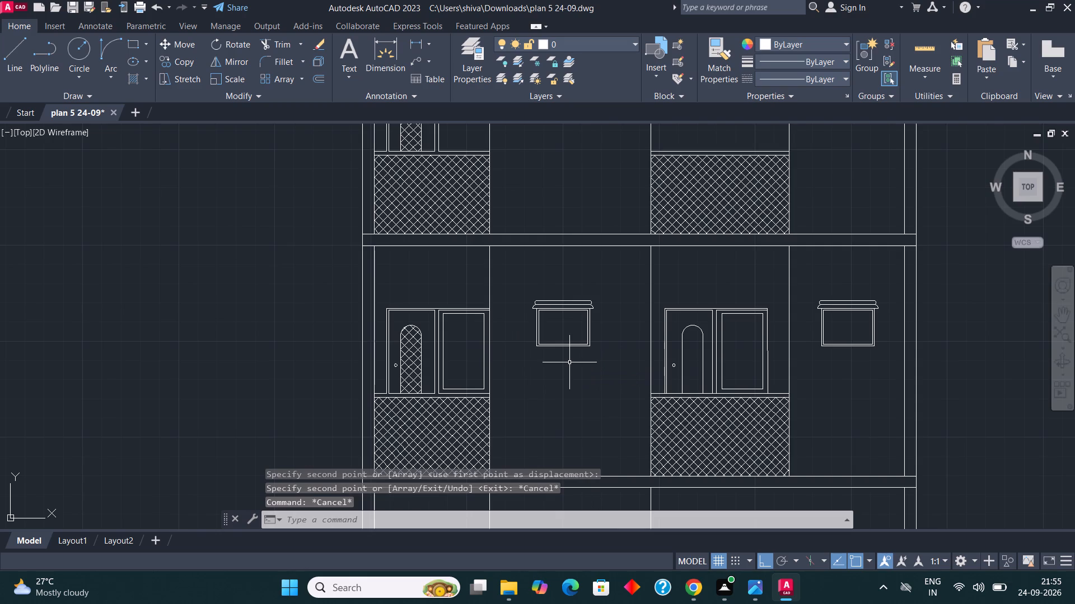
Copy the middle storey's left window pane straight up into the matching opening behind the top storey's left balcony.
{"action": "scroll", "coordinate": [565, 366], "scroll_direction": "down", "scroll_amount": 2}
{"action": "scroll", "coordinate": [474, 337], "scroll_direction": "up", "scroll_amount": 2}
{"action": "scroll", "coordinate": [609, 420], "scroll_direction": "up", "scroll_amount": 1}
{"action": "scroll", "coordinate": [599, 364], "scroll_direction": "up", "scroll_amount": 1}
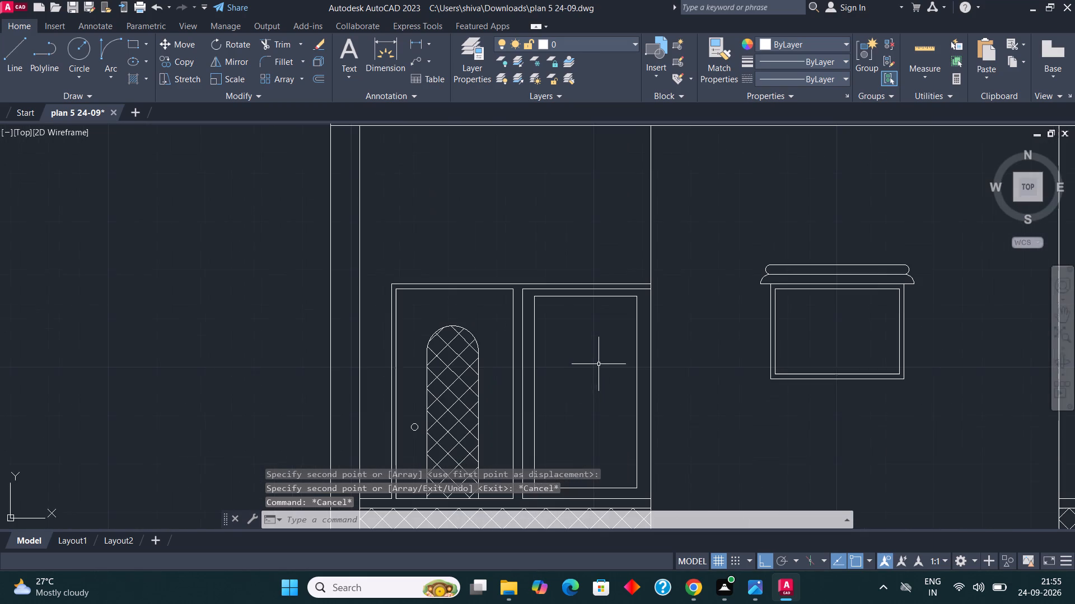
{"action": "left_click", "coordinate": [590, 362]}
{"action": "left_click", "coordinate": [532, 334]}
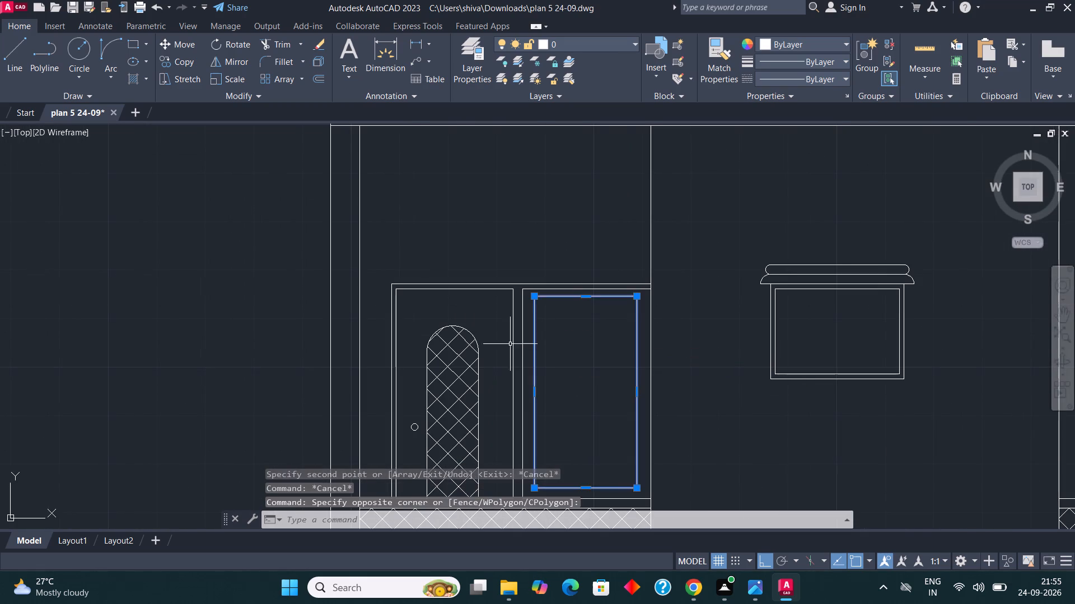
{"action": "scroll", "coordinate": [477, 355], "scroll_direction": "down", "scroll_amount": 2}
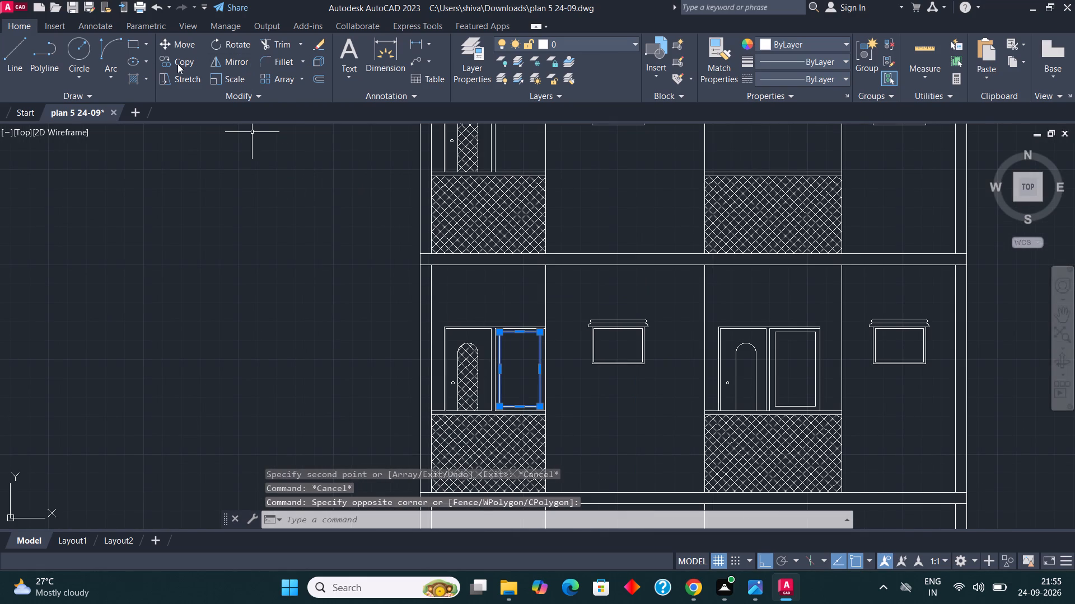
{"action": "left_click", "coordinate": [177, 64]}
{"action": "scroll", "coordinate": [503, 360], "scroll_direction": "up", "scroll_amount": 2}
{"action": "left_click", "coordinate": [517, 377]}
{"action": "scroll", "coordinate": [500, 408], "scroll_direction": "down", "scroll_amount": 3}
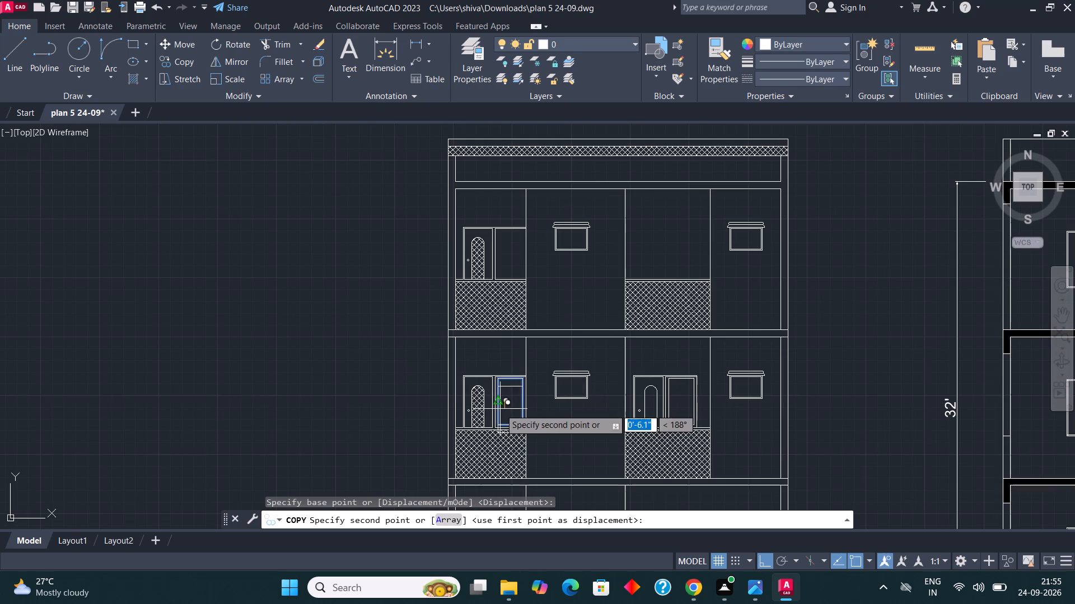
{"action": "scroll", "coordinate": [518, 274], "scroll_direction": "up", "scroll_amount": 2}
{"action": "scroll", "coordinate": [519, 219], "scroll_direction": "up", "scroll_amount": 1}
{"action": "left_click", "coordinate": [519, 219]}
{"action": "scroll", "coordinate": [476, 328], "scroll_direction": "down", "scroll_amount": 3}
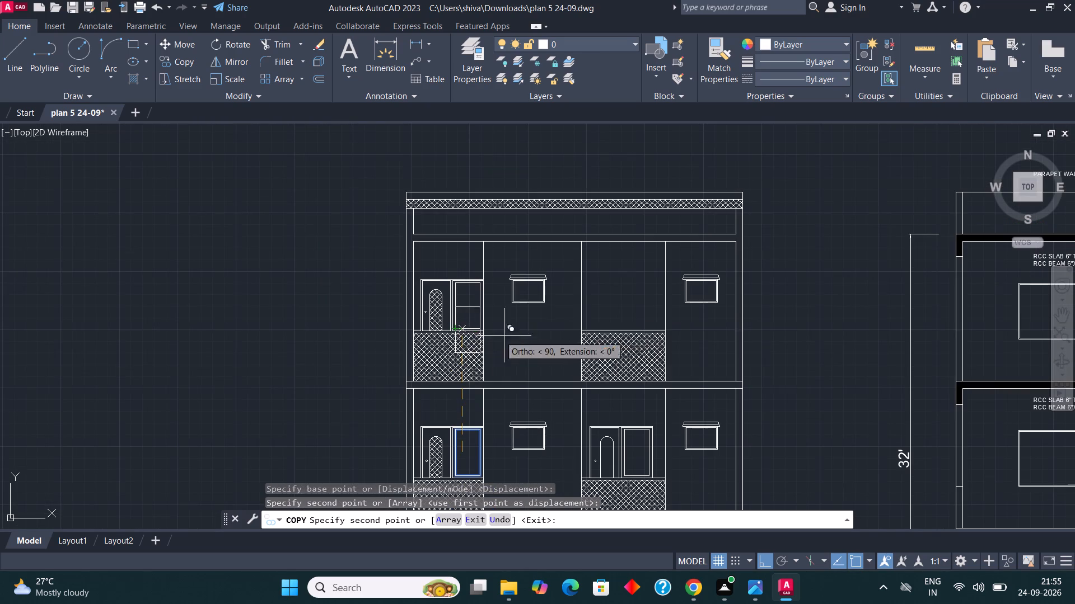
{"action": "scroll", "coordinate": [712, 313], "scroll_direction": "up", "scroll_amount": 1}
{"action": "scroll", "coordinate": [580, 313], "scroll_direction": "down", "scroll_amount": 2}
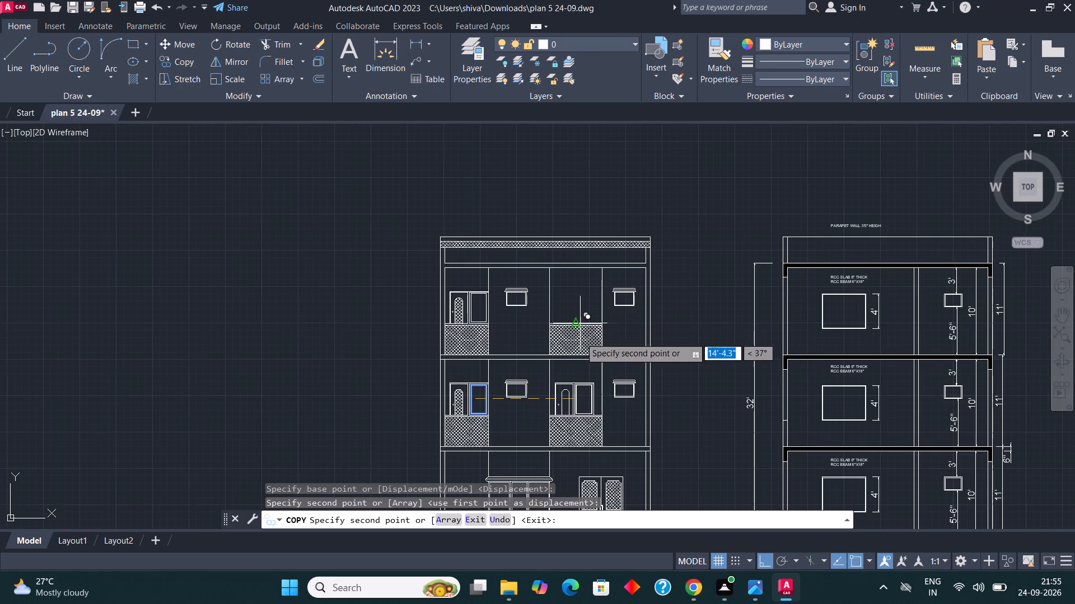
{"action": "scroll", "coordinate": [577, 396], "scroll_direction": "up", "scroll_amount": 1}
{"action": "key", "text": "Escape"}
{"action": "key", "text": "Escape"}
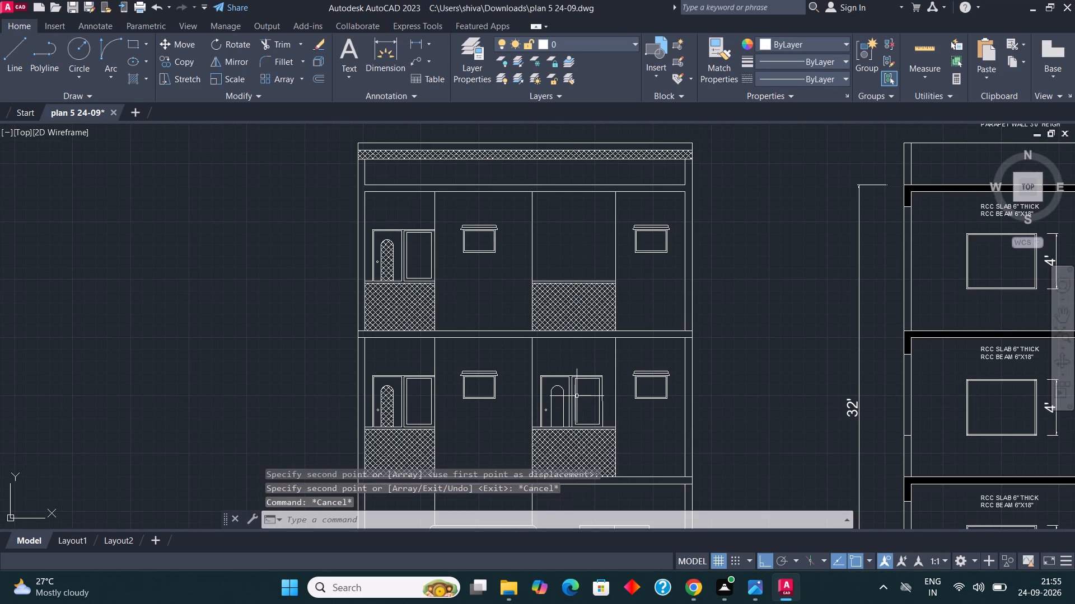
Copy the middle storey's right-hand door, arch, knob, frame and window pane straight up onto the top storey's right-hand balcony rail.
{"action": "scroll", "coordinate": [600, 441], "scroll_direction": "up", "scroll_amount": 1}
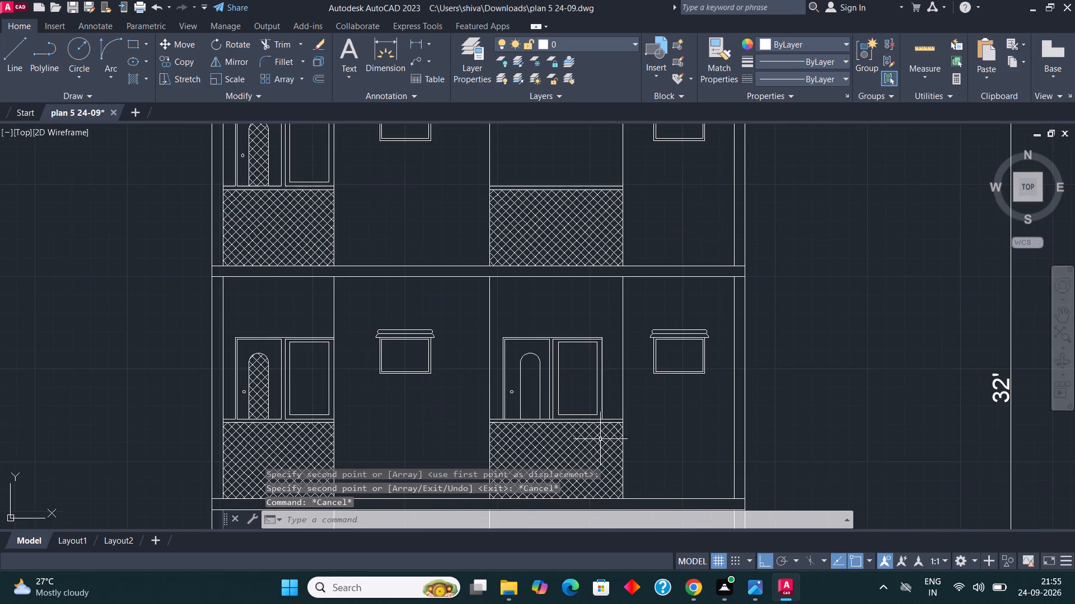
{"action": "scroll", "coordinate": [600, 437], "scroll_direction": "up", "scroll_amount": 1}
{"action": "left_click", "coordinate": [608, 404]}
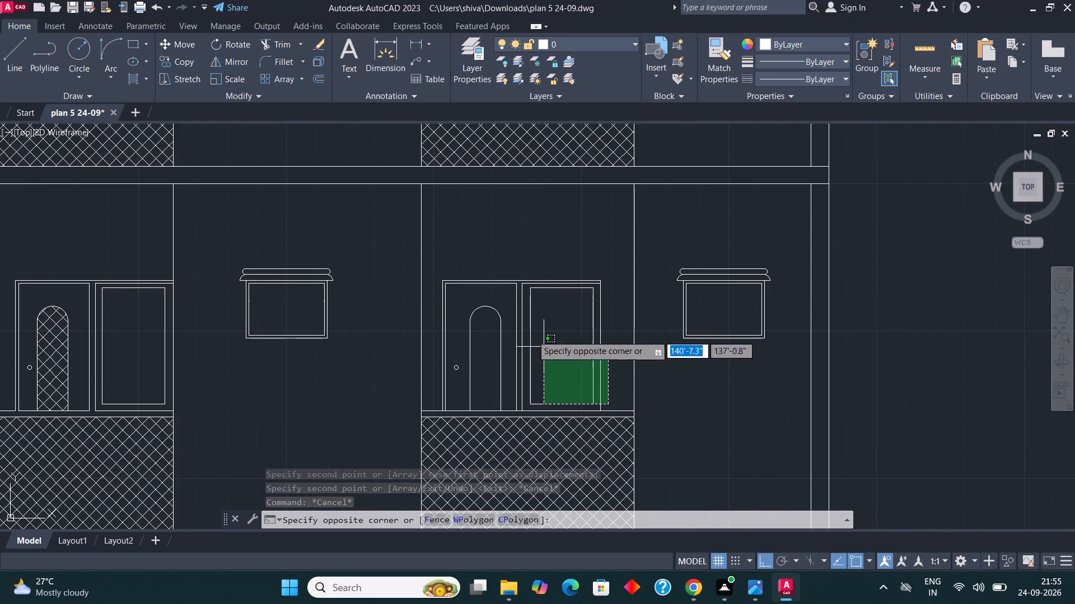
{"action": "left_click", "coordinate": [436, 275]}
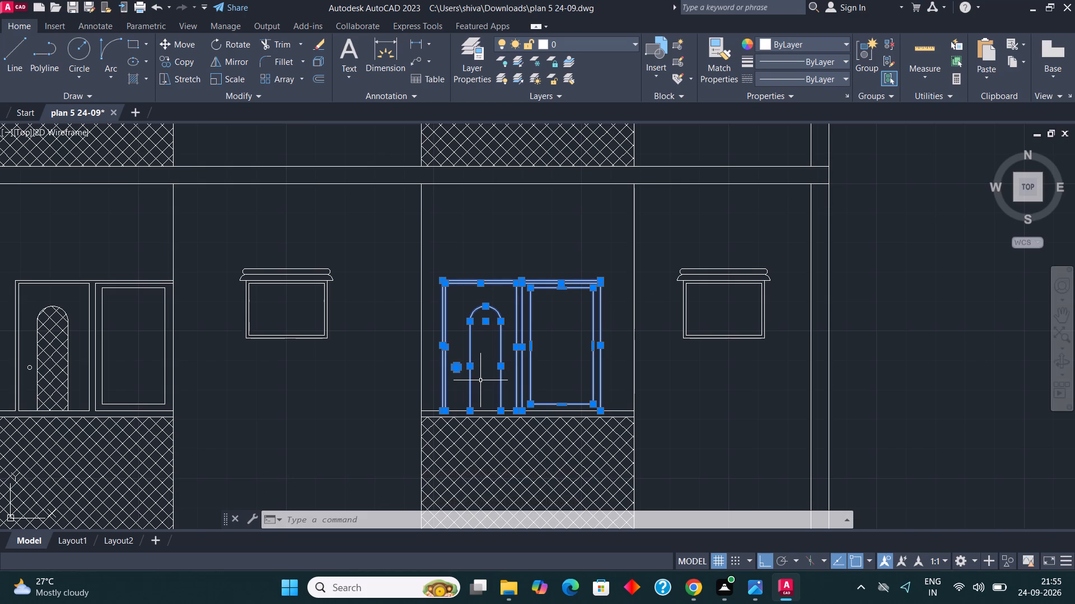
{"action": "left_click", "coordinate": [176, 65]}
{"action": "scroll", "coordinate": [435, 411], "scroll_direction": "up", "scroll_amount": 2}
{"action": "left_click", "coordinate": [443, 411]}
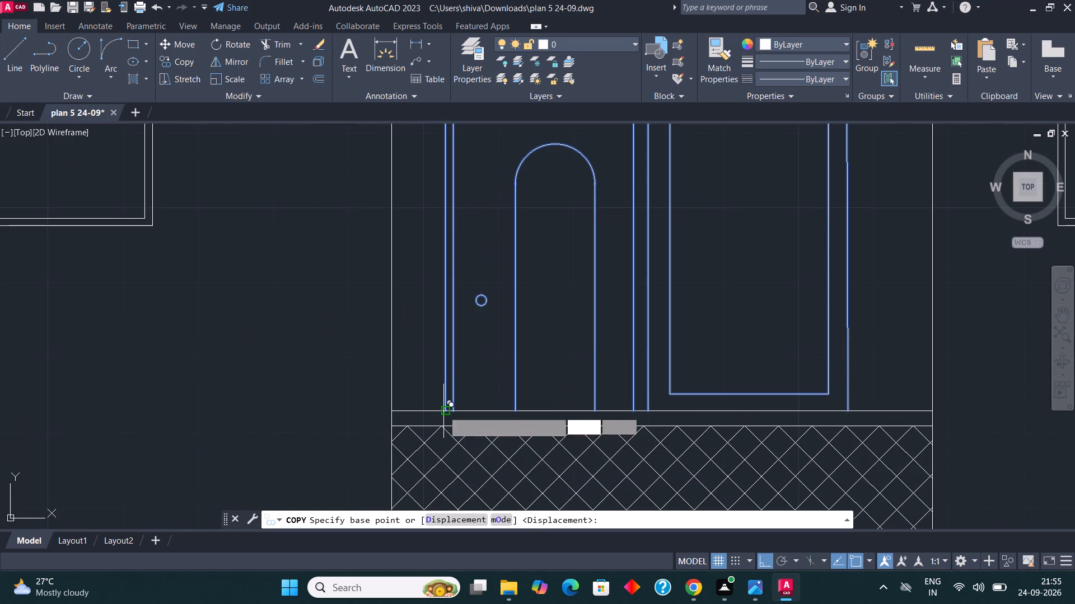
{"action": "scroll", "coordinate": [449, 457], "scroll_direction": "down", "scroll_amount": 8}
{"action": "scroll", "coordinate": [445, 401], "scroll_direction": "up", "scroll_amount": 3}
{"action": "scroll", "coordinate": [456, 460], "scroll_direction": "up", "scroll_amount": 1}
{"action": "scroll", "coordinate": [466, 326], "scroll_direction": "down", "scroll_amount": 3}
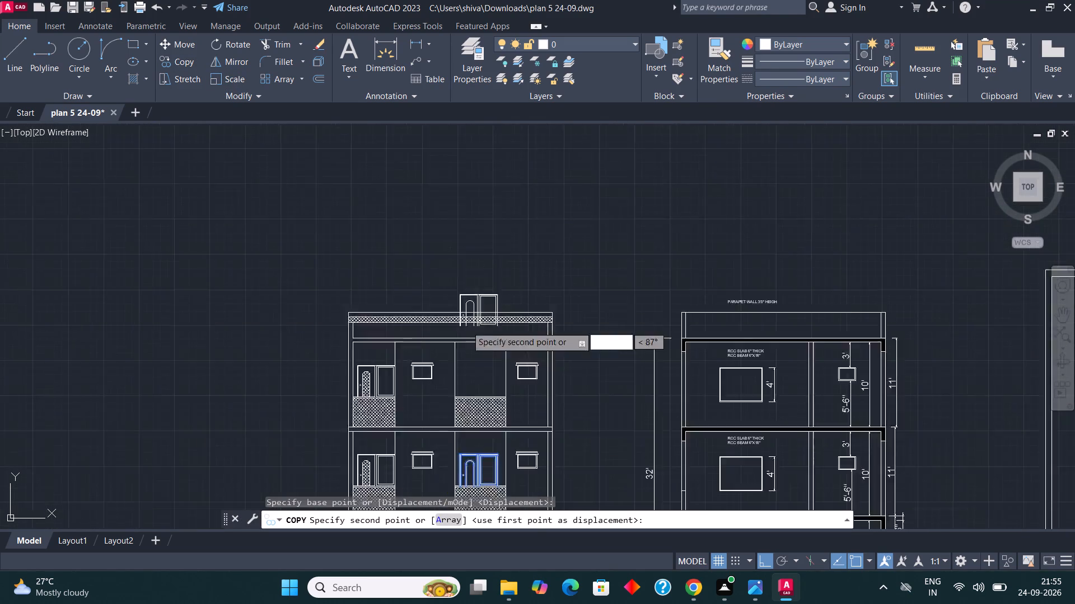
{"action": "scroll", "coordinate": [469, 391], "scroll_direction": "up", "scroll_amount": 5}
{"action": "scroll", "coordinate": [450, 286], "scroll_direction": "up", "scroll_amount": 2}
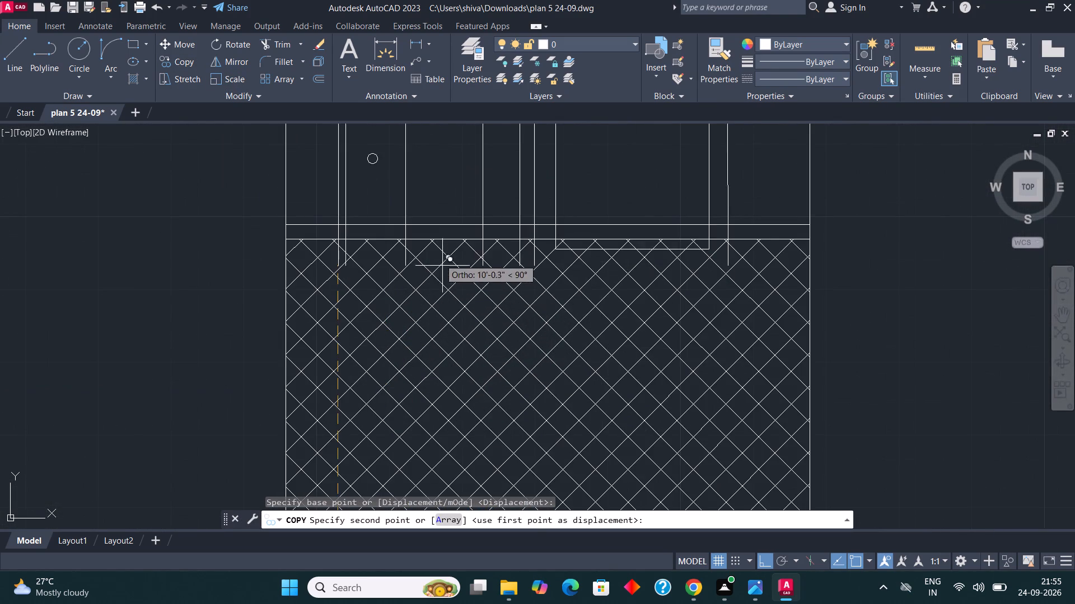
{"action": "left_click", "coordinate": [344, 226]}
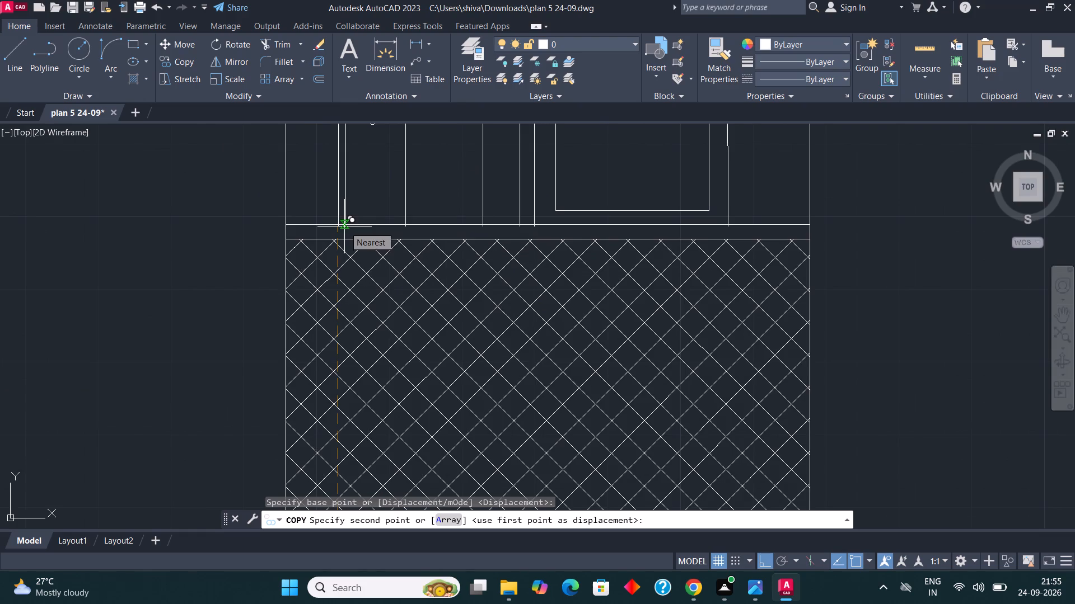
{"action": "scroll", "coordinate": [475, 298], "scroll_direction": "down", "scroll_amount": 2}
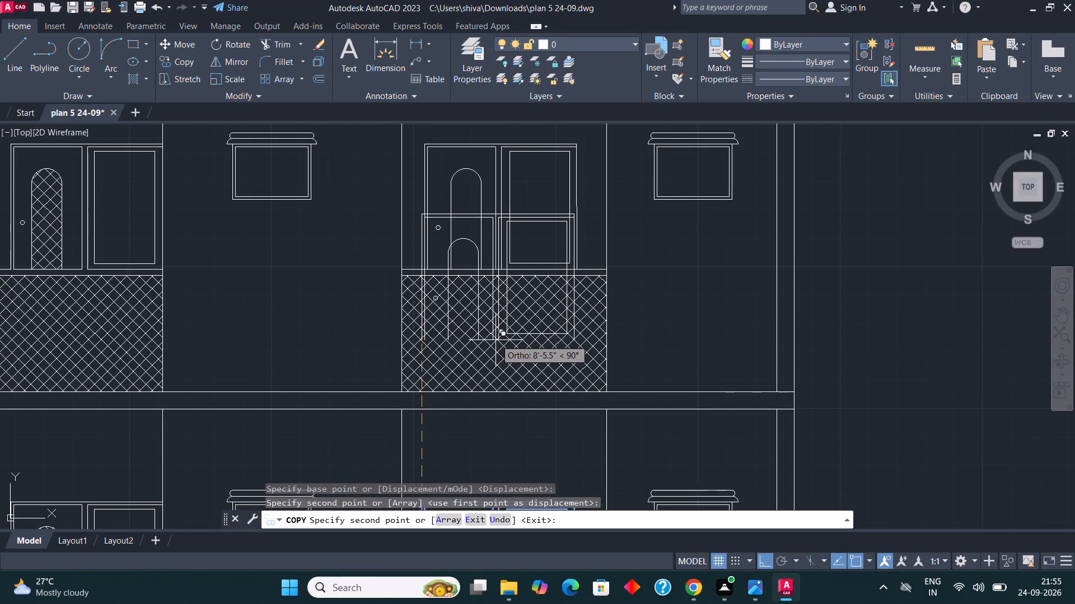
{"action": "key", "text": "Escape"}
{"action": "key", "text": "Escape"}
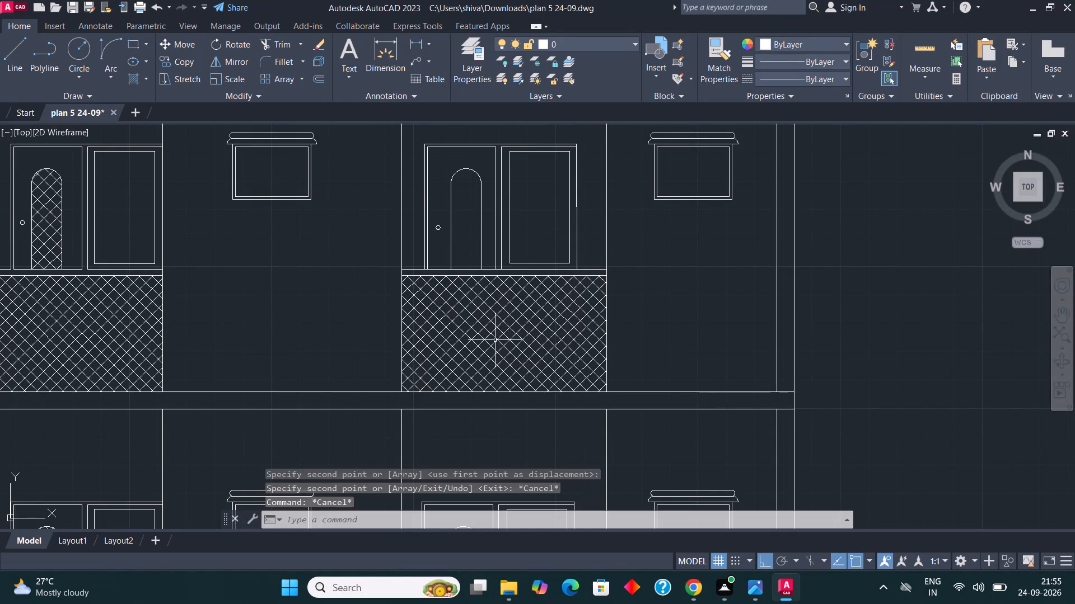
Hatch the arched door panel behind the top storey's right-hand balcony with the same crosshatch as the left-hand door.
{"action": "scroll", "coordinate": [522, 328], "scroll_direction": "down", "scroll_amount": 2}
{"action": "scroll", "coordinate": [523, 287], "scroll_direction": "up", "scroll_amount": 2}
{"action": "scroll", "coordinate": [474, 254], "scroll_direction": "down", "scroll_amount": 1}
{"action": "scroll", "coordinate": [454, 263], "scroll_direction": "up", "scroll_amount": 2}
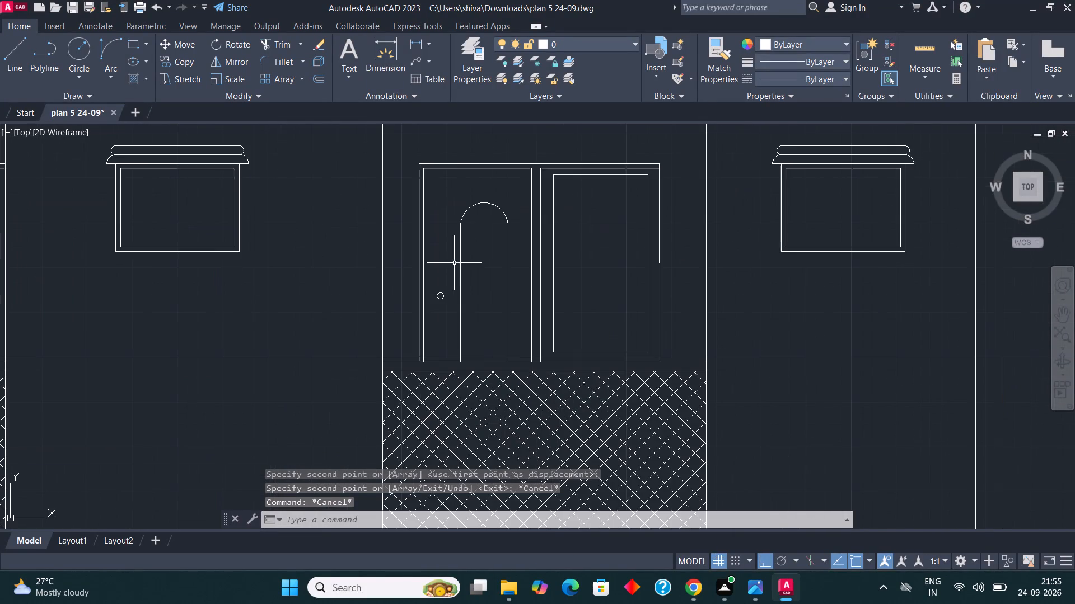
{"action": "left_click", "coordinate": [143, 78]}
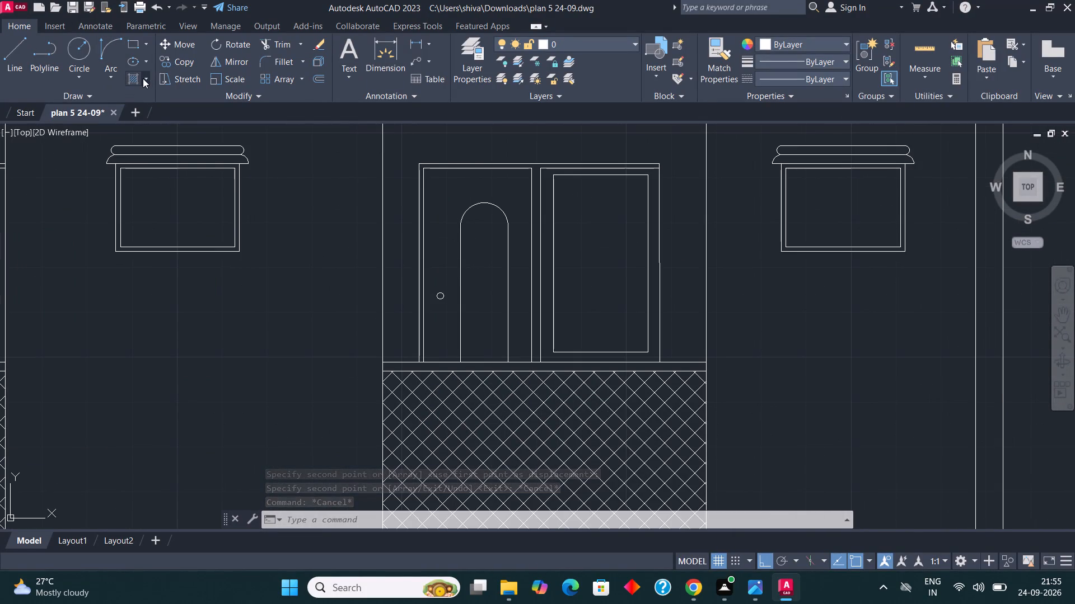
{"action": "left_click", "coordinate": [137, 93]}
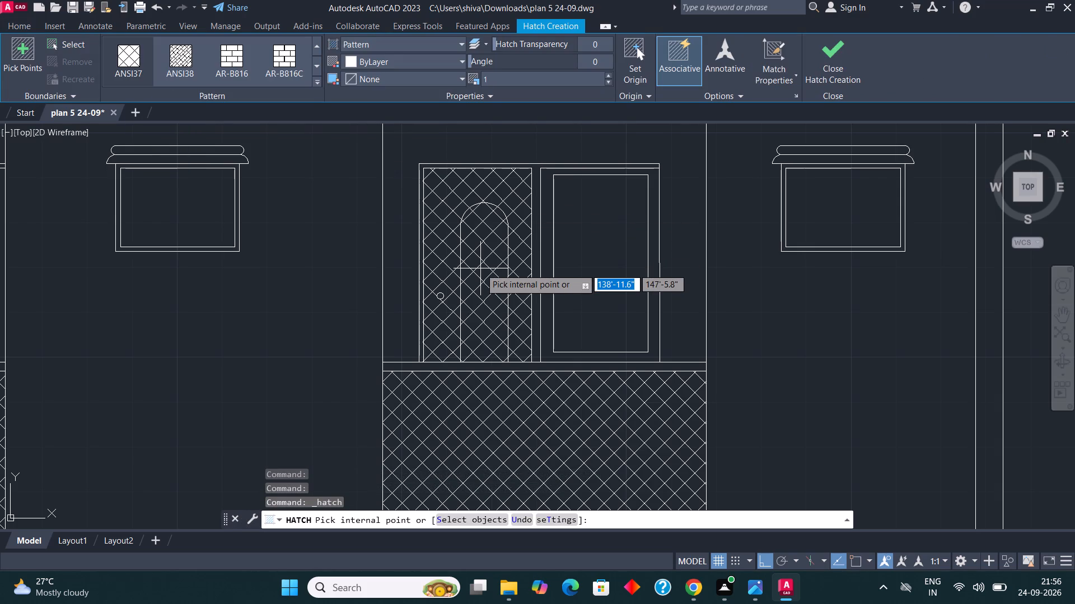
{"action": "scroll", "coordinate": [482, 308], "scroll_direction": "up", "scroll_amount": 3}
{"action": "scroll", "coordinate": [501, 258], "scroll_direction": "down", "scroll_amount": 3}
{"action": "scroll", "coordinate": [494, 342], "scroll_direction": "up", "scroll_amount": 1}
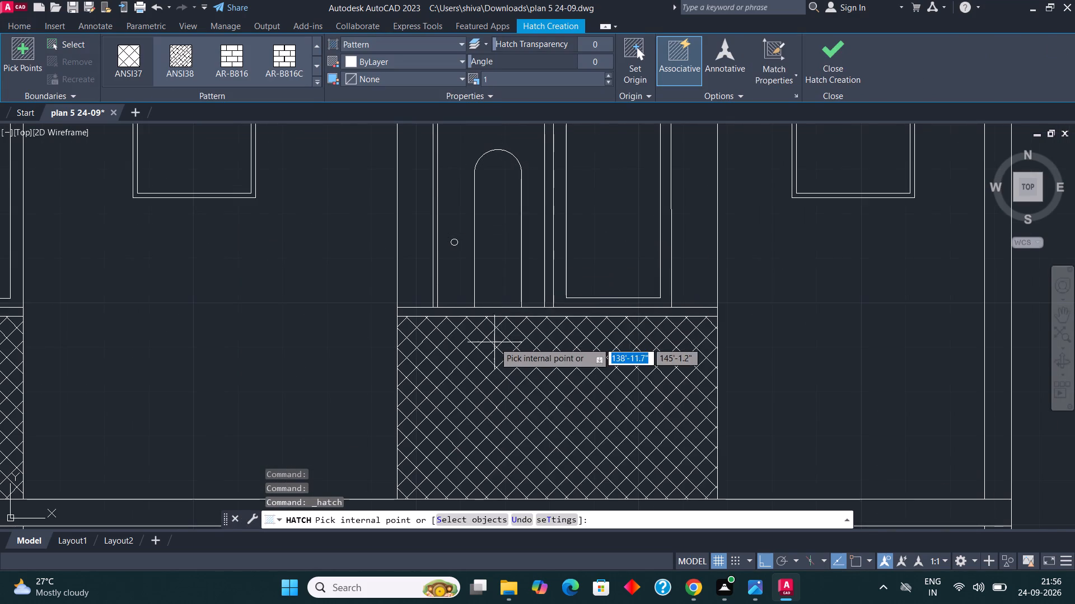
{"action": "scroll", "coordinate": [494, 342], "scroll_direction": "up", "scroll_amount": 1}
{"action": "scroll", "coordinate": [486, 360], "scroll_direction": "down", "scroll_amount": 2}
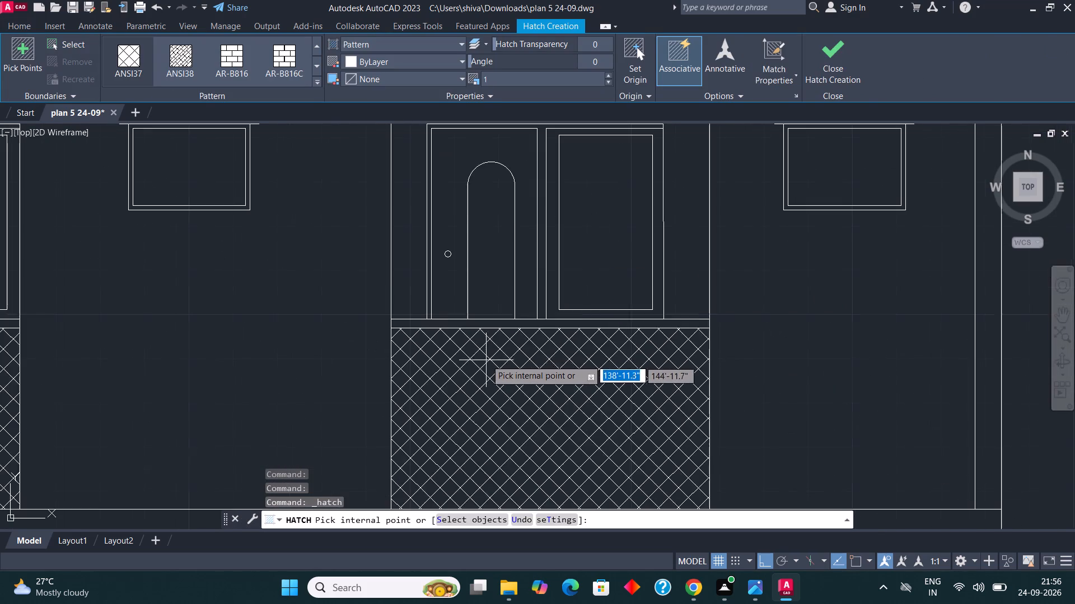
{"action": "scroll", "coordinate": [489, 206], "scroll_direction": "up", "scroll_amount": 2}
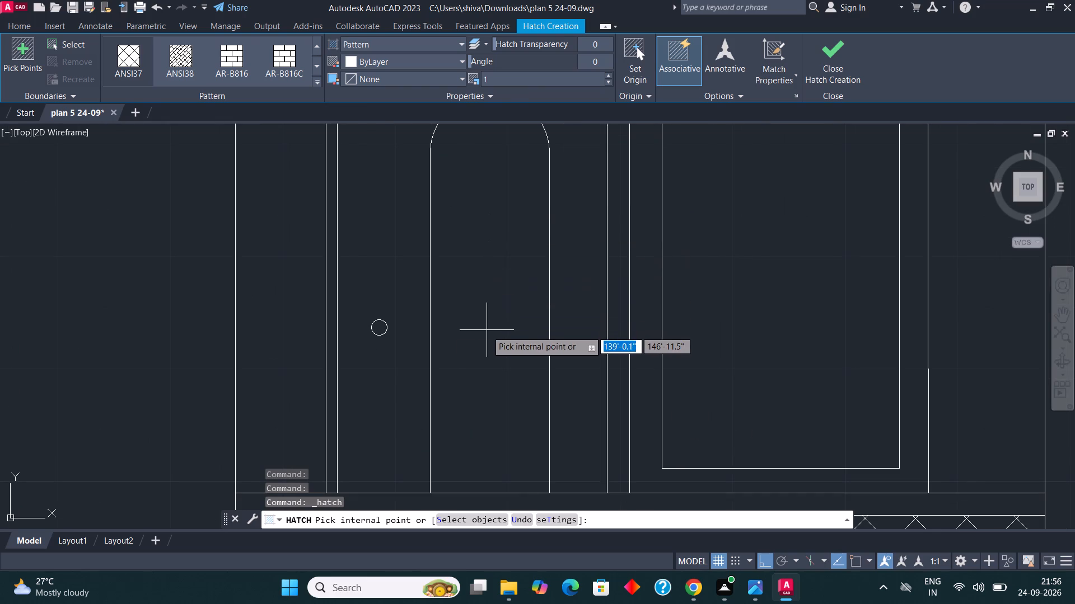
{"action": "left_click", "coordinate": [463, 285]}
{"action": "scroll", "coordinate": [479, 243], "scroll_direction": "down", "scroll_amount": 2}
{"action": "scroll", "coordinate": [616, 188], "scroll_direction": "down", "scroll_amount": 2}
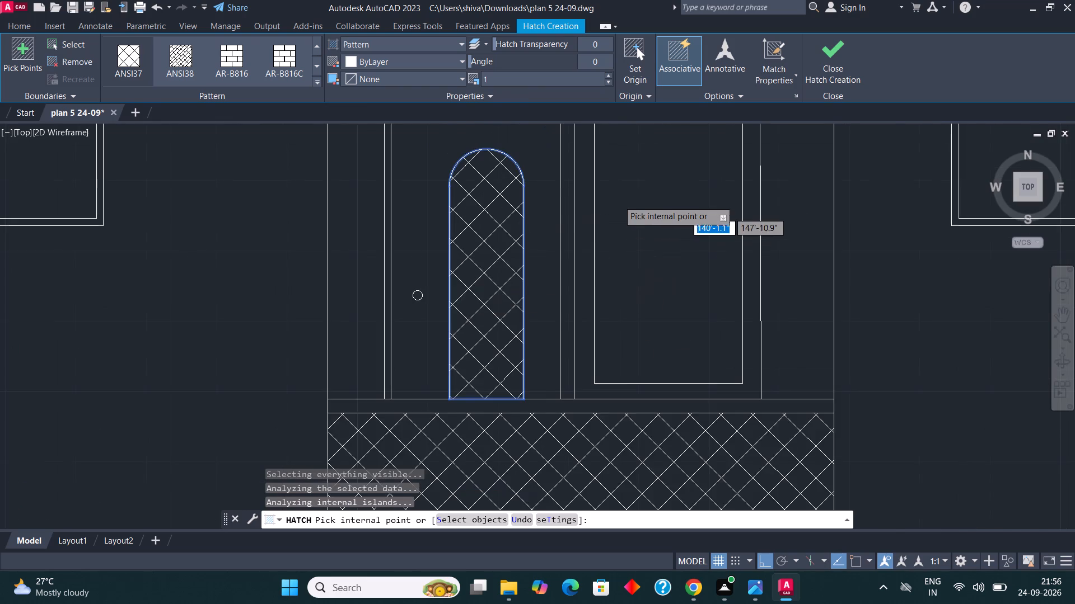
{"action": "scroll", "coordinate": [613, 221], "scroll_direction": "down", "scroll_amount": 2}
{"action": "scroll", "coordinate": [575, 270], "scroll_direction": "down", "scroll_amount": 2}
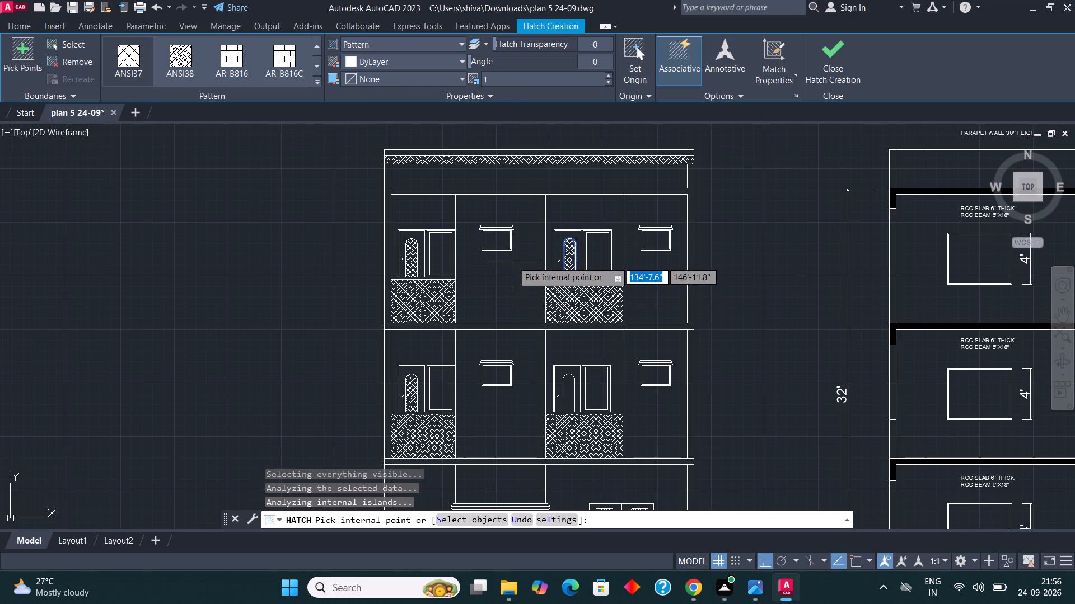
{"action": "key", "text": "Escape"}
{"action": "key", "text": "Escape"}
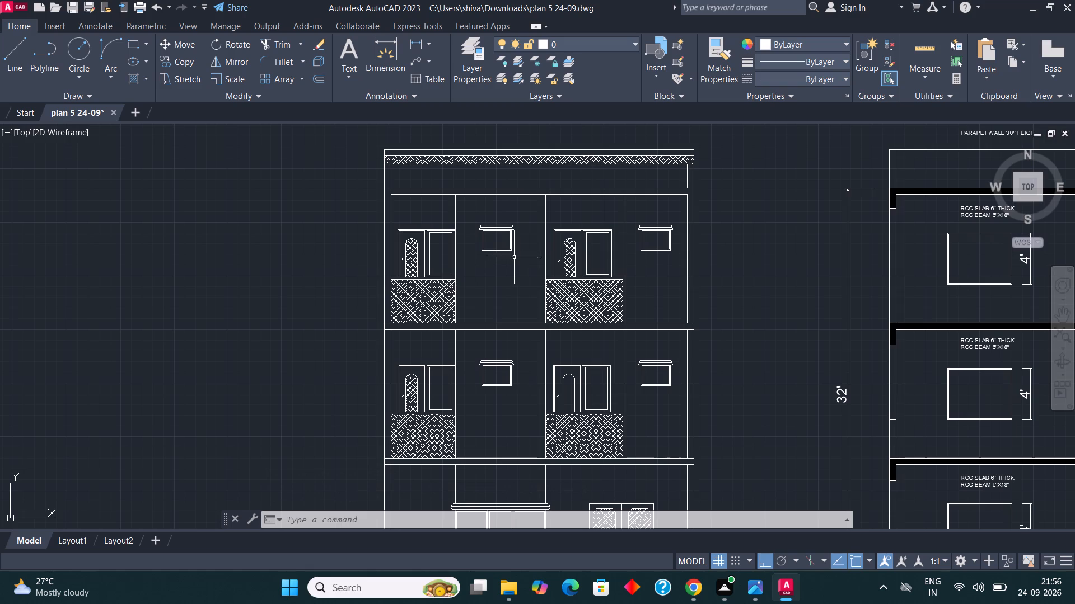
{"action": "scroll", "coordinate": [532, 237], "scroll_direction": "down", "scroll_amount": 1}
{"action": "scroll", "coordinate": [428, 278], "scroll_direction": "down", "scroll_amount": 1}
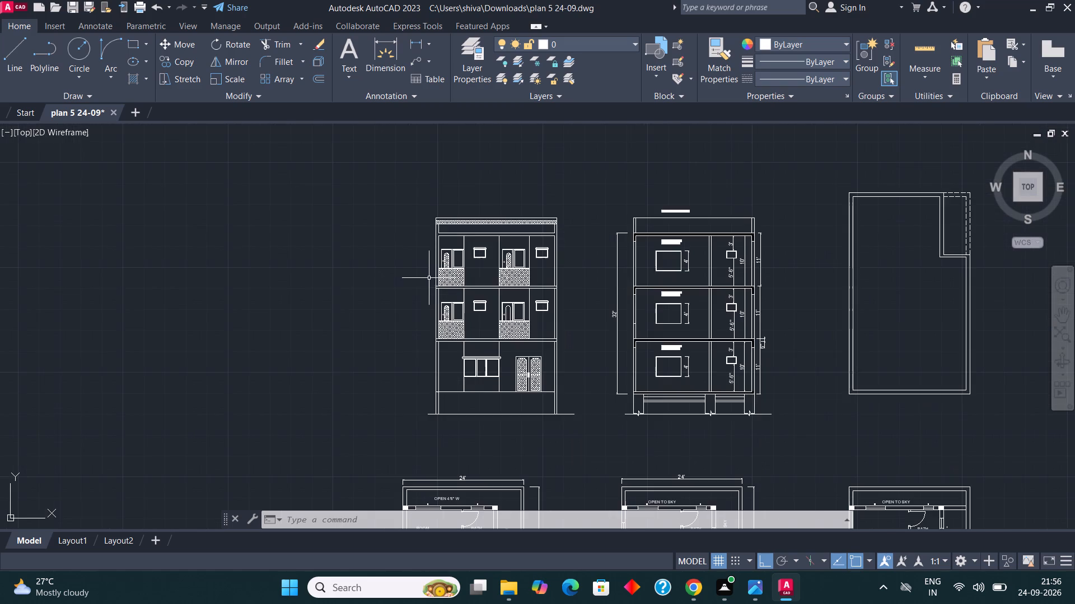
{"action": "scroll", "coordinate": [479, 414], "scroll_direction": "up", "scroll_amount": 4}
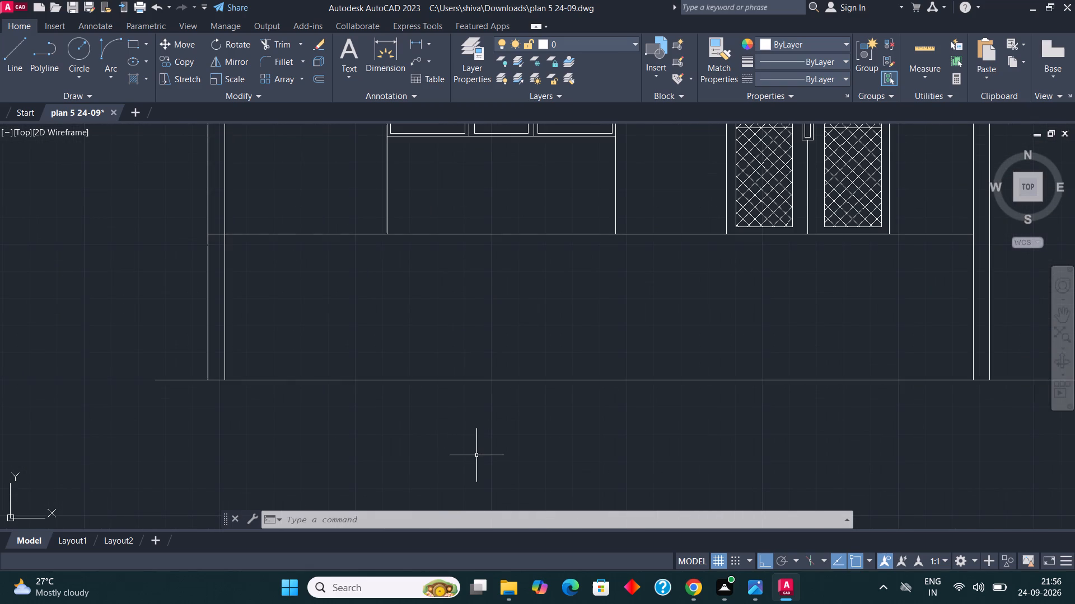
Trim the ground line's overhanging ends beyond both outer walls at the base of the new elevation.
{"action": "key", "text": "Escape"}
{"action": "key", "text": "Escape"}
{"action": "type", "text": "TR"}
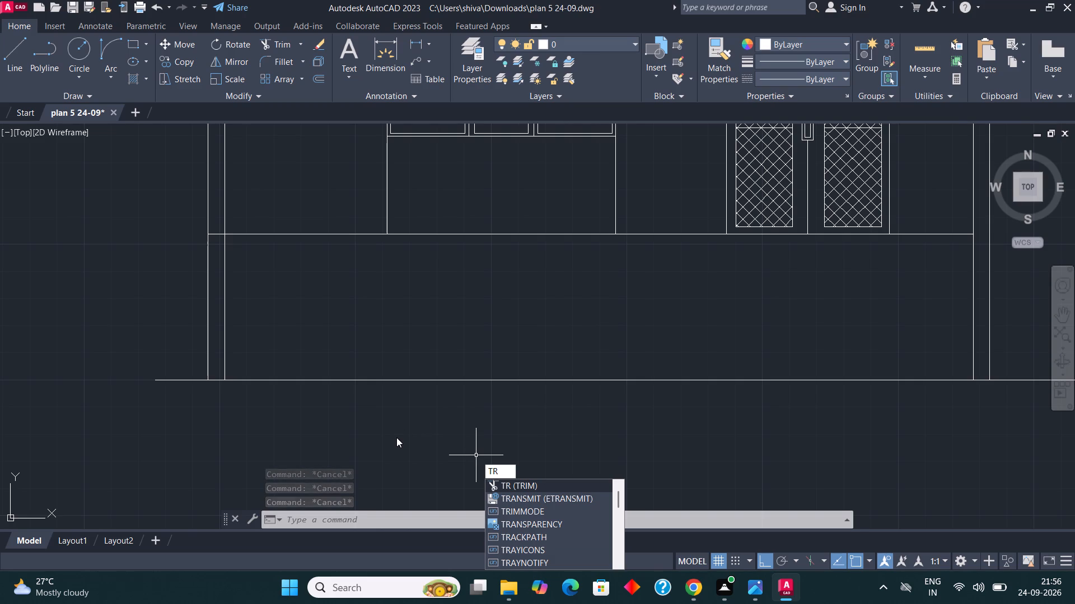
{"action": "key", "text": "Return"}
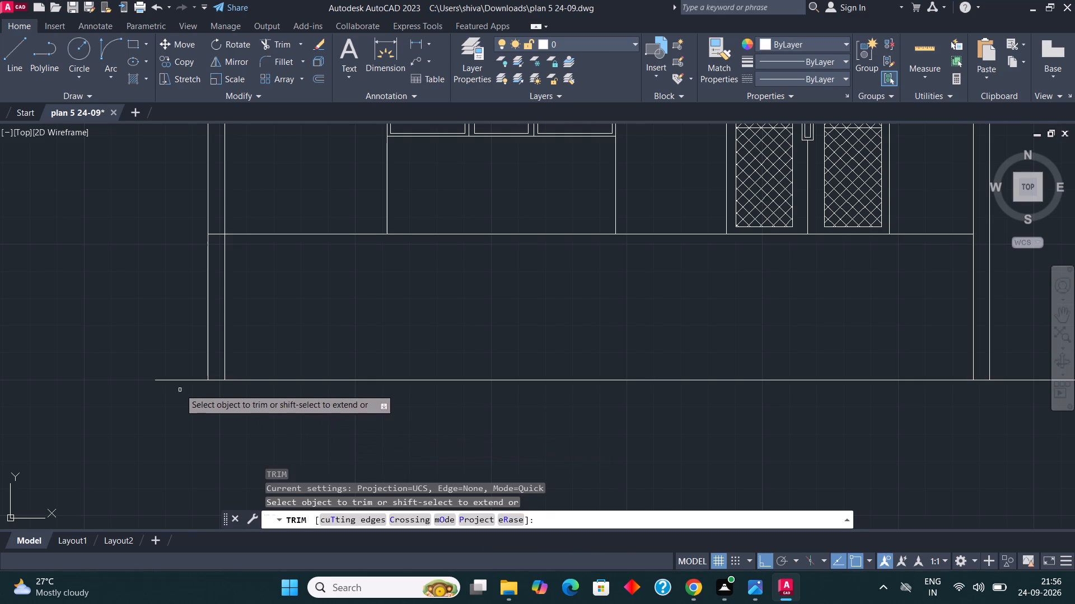
{"action": "left_click", "coordinate": [180, 375]}
{"action": "left_click", "coordinate": [184, 393]}
{"action": "scroll", "coordinate": [167, 395], "scroll_direction": "down", "scroll_amount": 3}
{"action": "scroll", "coordinate": [389, 401], "scroll_direction": "up", "scroll_amount": 3}
{"action": "left_click", "coordinate": [368, 253]}
{"action": "left_click", "coordinate": [357, 427]}
{"action": "scroll", "coordinate": [386, 410], "scroll_direction": "down", "scroll_amount": 4}
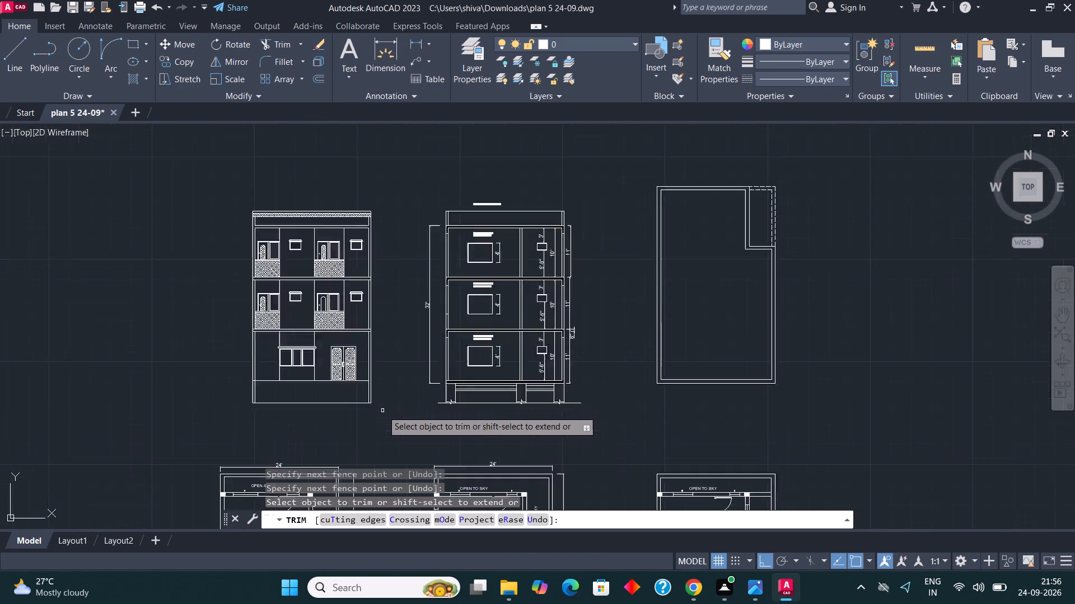
{"action": "key", "text": "Escape"}
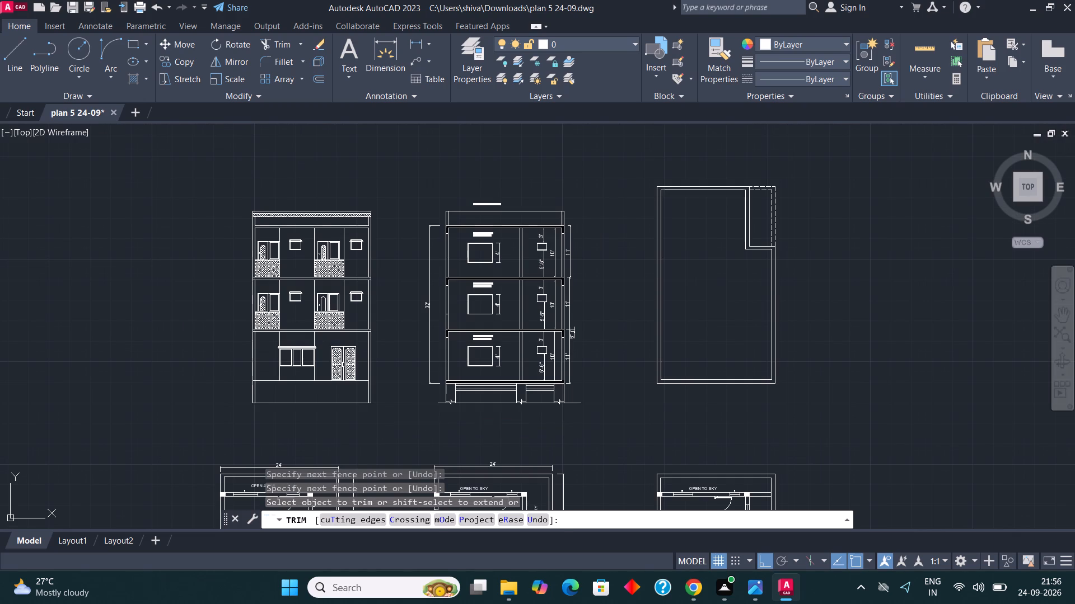
{"action": "key", "text": "Escape"}
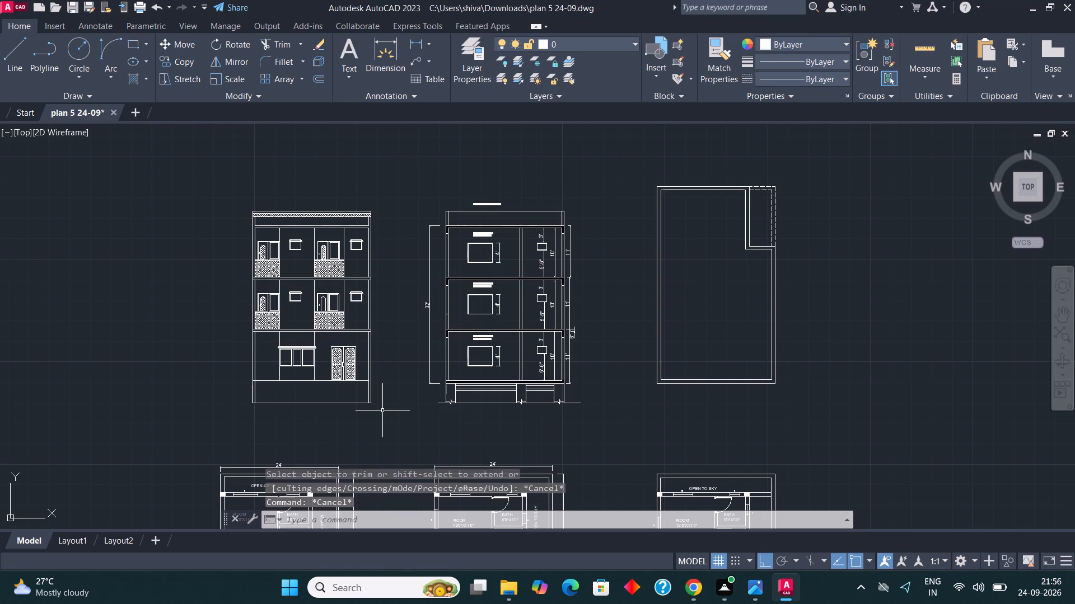
Hatch the L-shaped area inside the roof plan's inner outline with the ANSI31 pattern at scale 10.
{"action": "left_click", "coordinate": [148, 79]}
{"action": "left_click", "coordinate": [143, 105]}
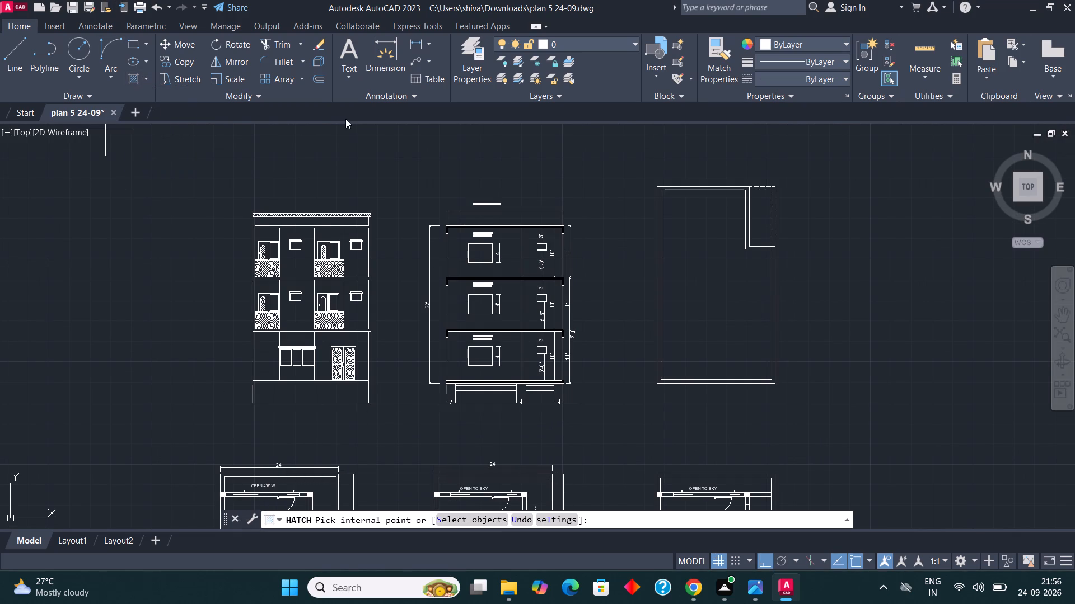
{"action": "left_click", "coordinate": [319, 80]}
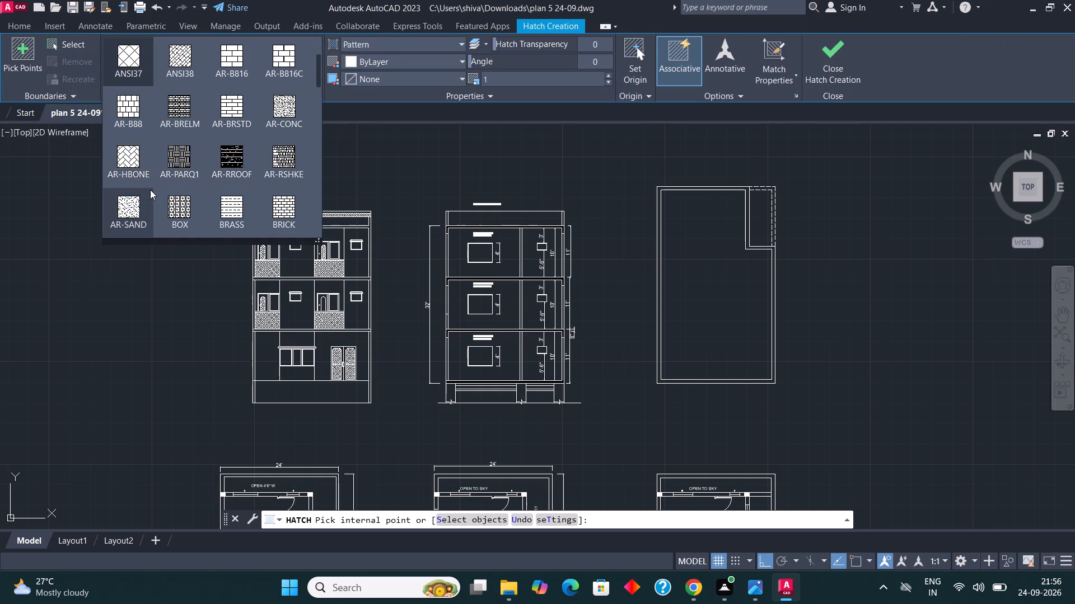
{"action": "scroll", "coordinate": [150, 190], "scroll_direction": "down", "scroll_amount": 4}
{"action": "scroll", "coordinate": [190, 190], "scroll_direction": "up", "scroll_amount": 5}
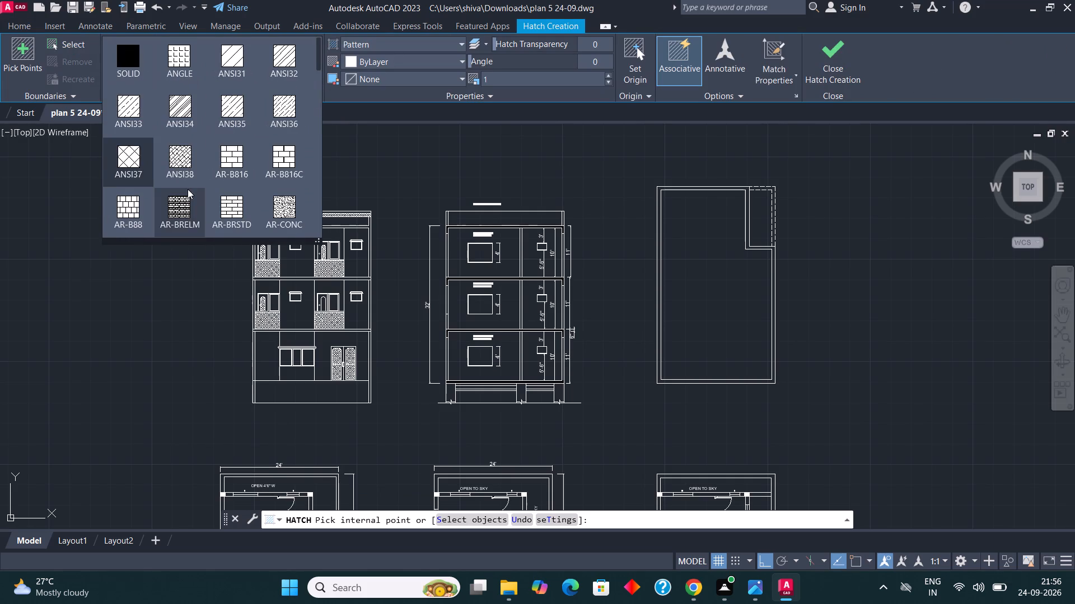
{"action": "scroll", "coordinate": [188, 189], "scroll_direction": "up", "scroll_amount": 4}
{"action": "left_click", "coordinate": [231, 49]}
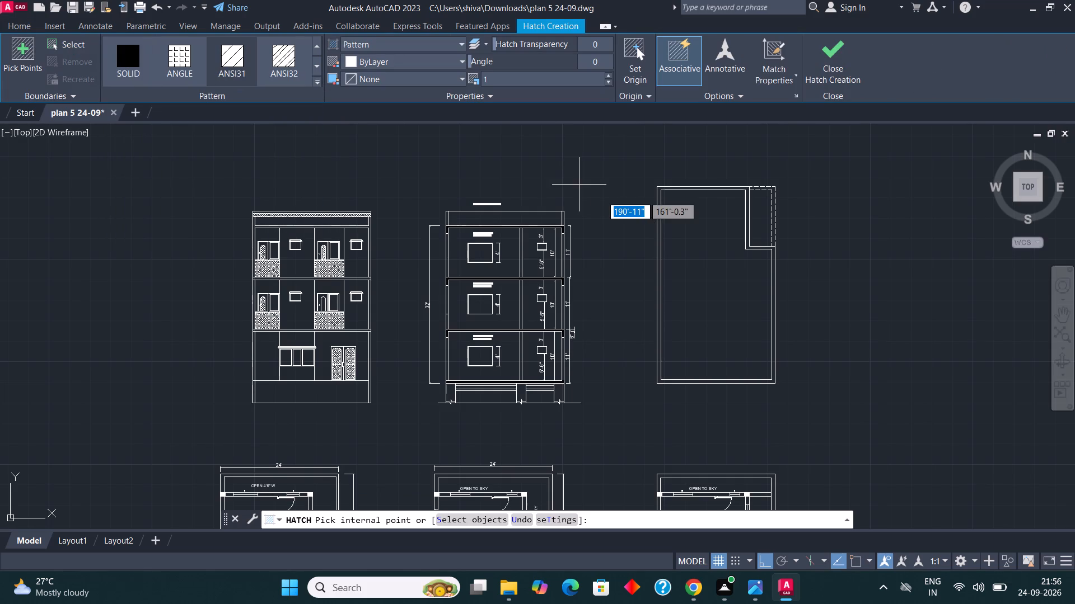
{"action": "scroll", "coordinate": [699, 265], "scroll_direction": "up", "scroll_amount": 2}
{"action": "left_click", "coordinate": [699, 265]}
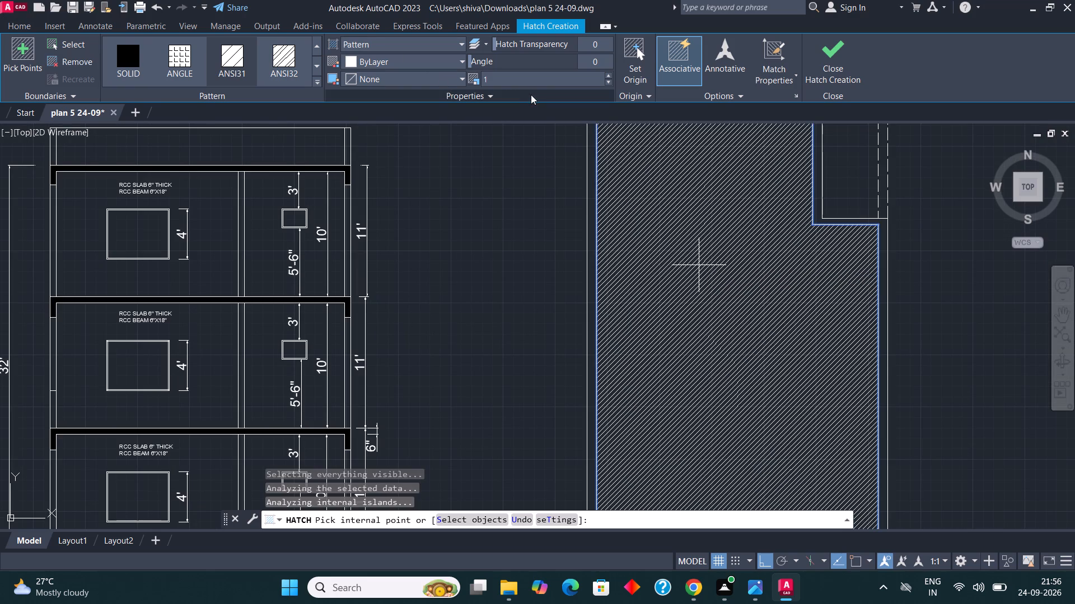
{"action": "left_click", "coordinate": [520, 81]}
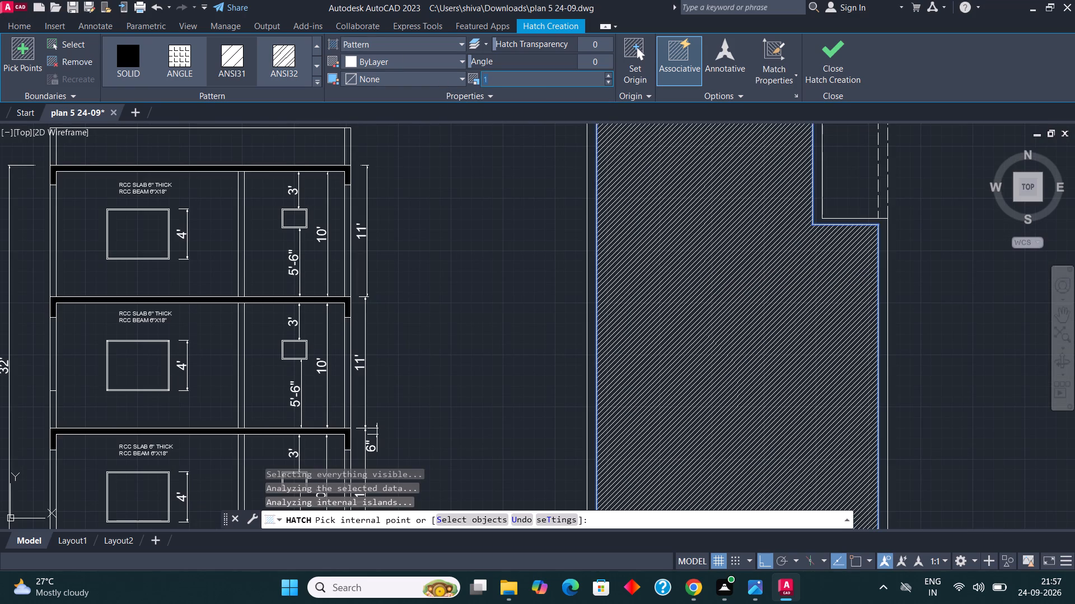
{"action": "key", "text": "BackSpace"}
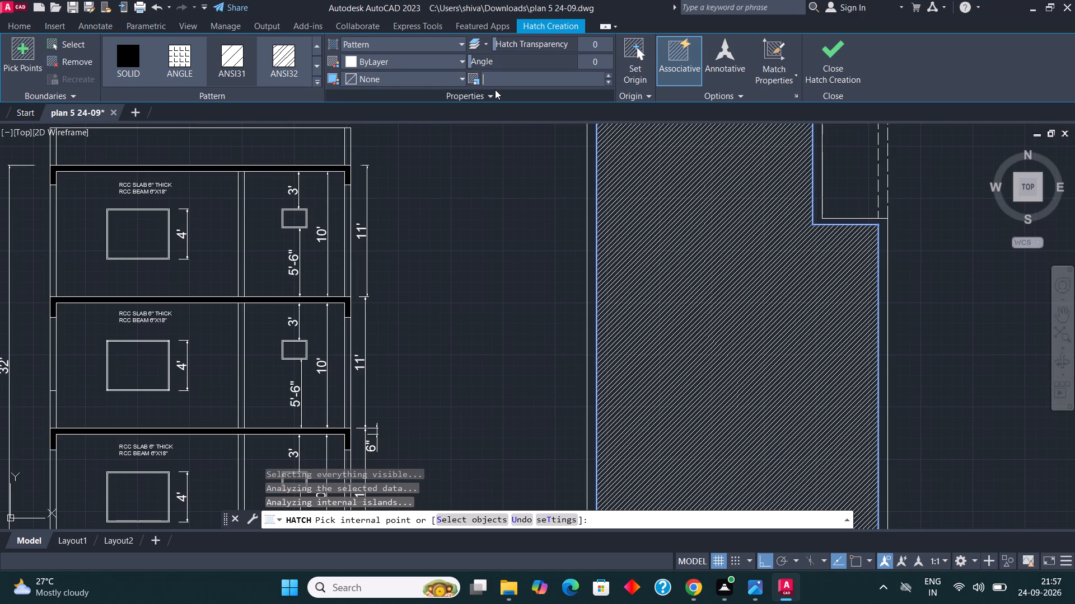
{"action": "type", "text": "10"}
{"action": "key", "text": "Return"}
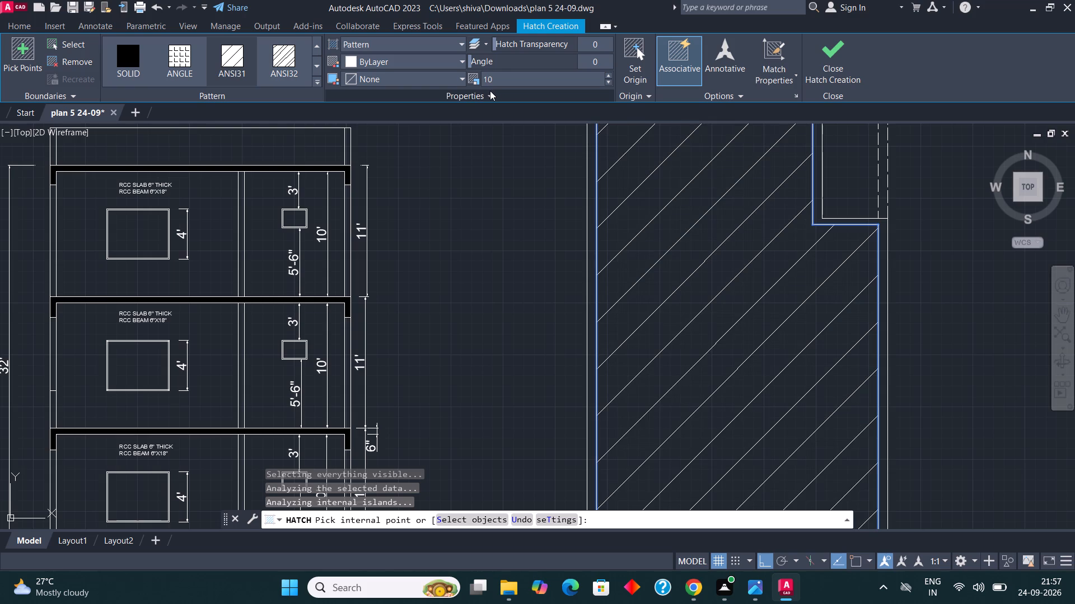
{"action": "scroll", "coordinate": [411, 309], "scroll_direction": "down", "scroll_amount": 1}
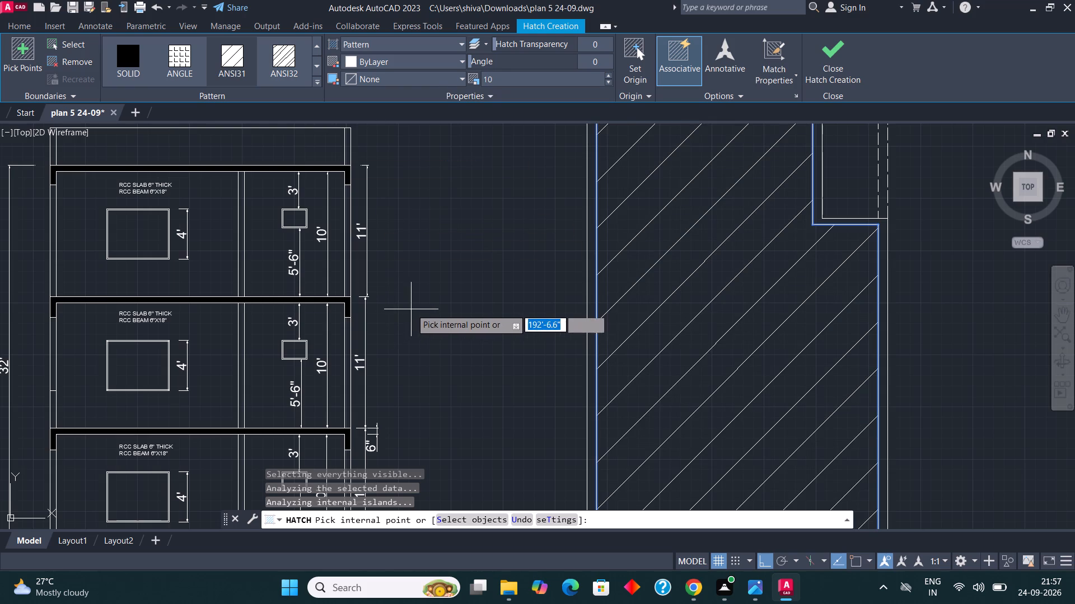
{"action": "scroll", "coordinate": [411, 309], "scroll_direction": "down", "scroll_amount": 1}
{"action": "scroll", "coordinate": [471, 273], "scroll_direction": "down", "scroll_amount": 2}
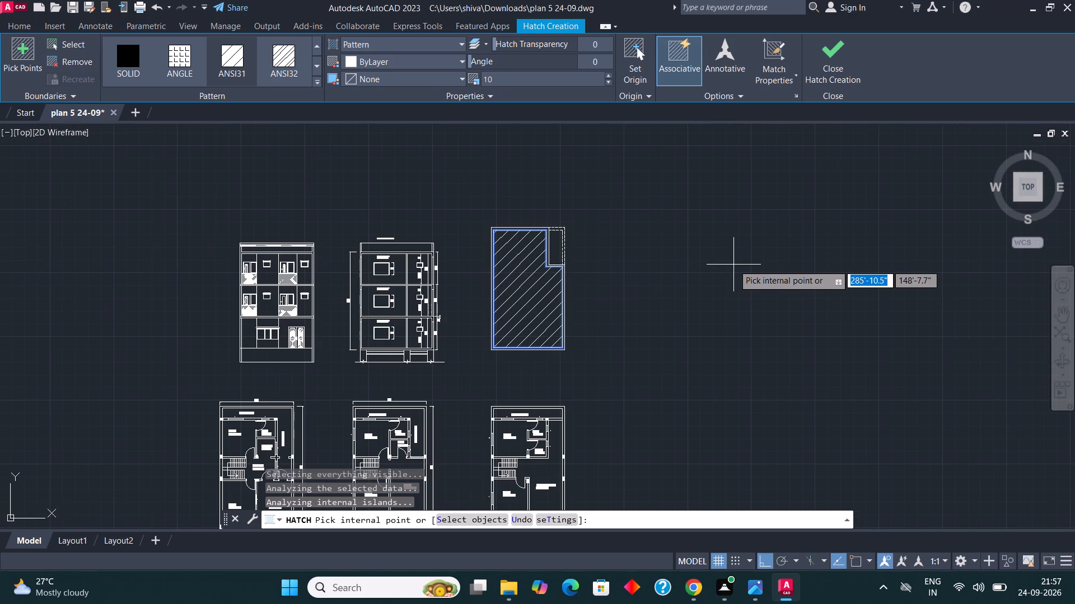
{"action": "key", "text": "Escape"}
Copy the ground floor plan's ROOM 12'0"X11'0" label about 15'-1.4" straight up into the space below the elevation.
{"action": "scroll", "coordinate": [501, 246], "scroll_direction": "down", "scroll_amount": 1}
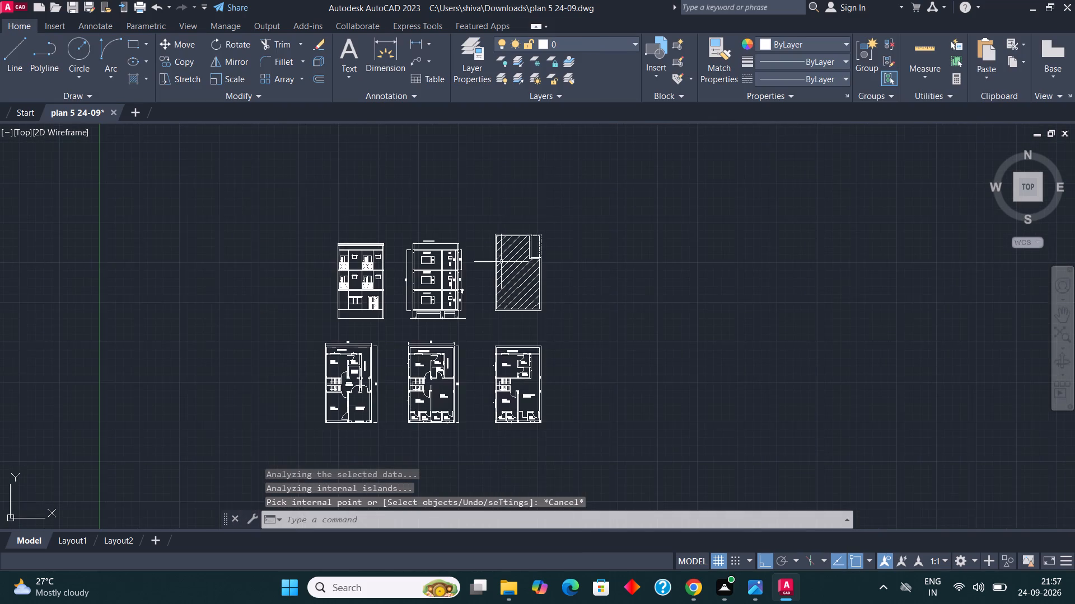
{"action": "scroll", "coordinate": [501, 267], "scroll_direction": "up", "scroll_amount": 1}
{"action": "scroll", "coordinate": [9, 285], "scroll_direction": "up", "scroll_amount": 1}
{"action": "scroll", "coordinate": [375, 293], "scroll_direction": "up", "scroll_amount": 1}
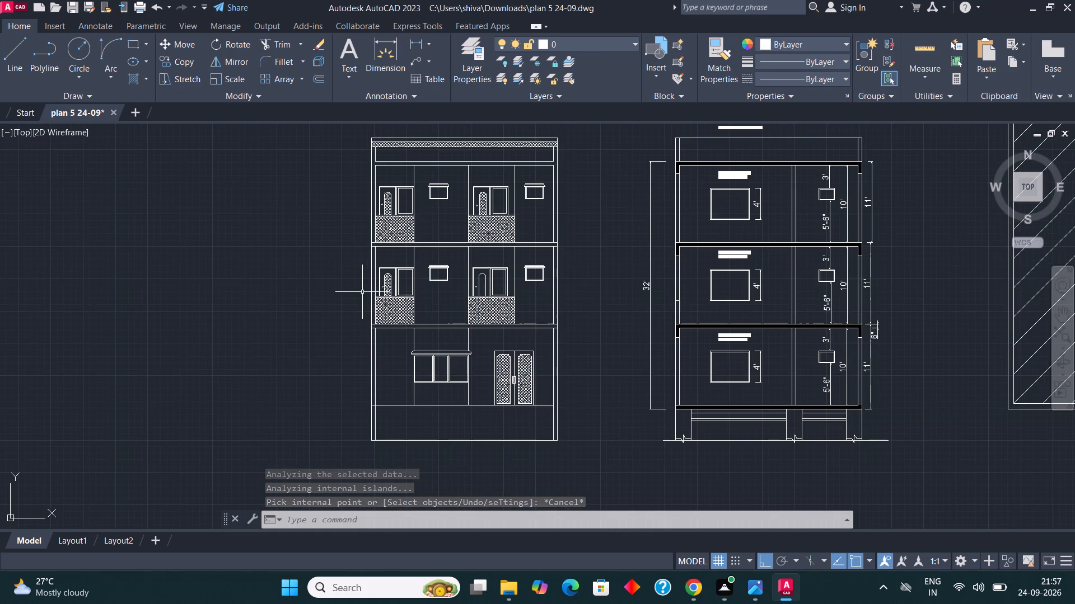
{"action": "scroll", "coordinate": [359, 286], "scroll_direction": "down", "scroll_amount": 2}
{"action": "scroll", "coordinate": [375, 461], "scroll_direction": "up", "scroll_amount": 2}
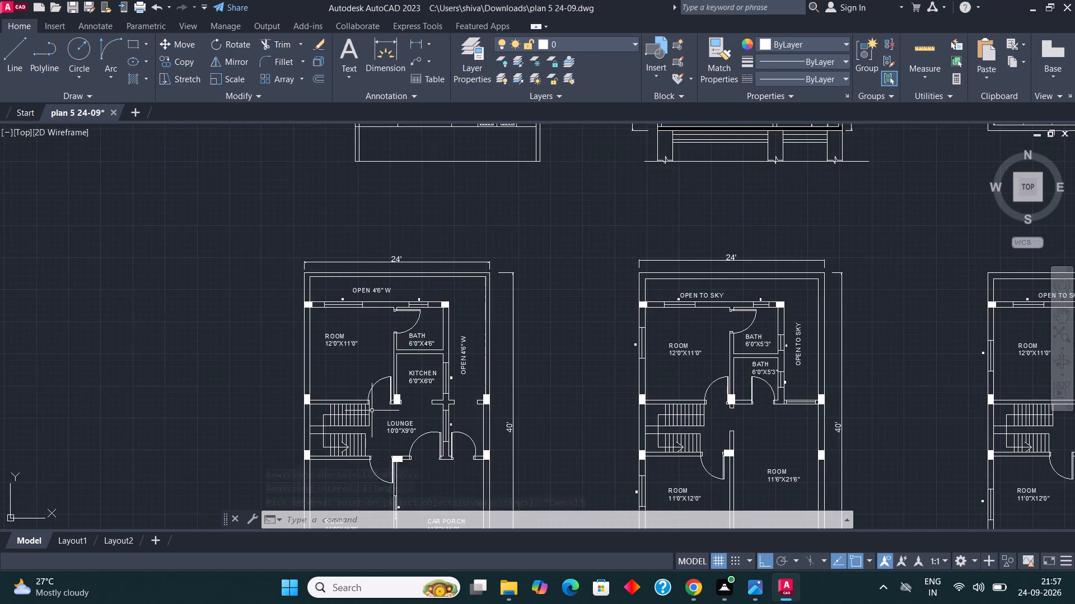
{"action": "scroll", "coordinate": [353, 369], "scroll_direction": "up", "scroll_amount": 1}
{"action": "left_click", "coordinate": [351, 355]}
{"action": "left_click", "coordinate": [338, 334]}
{"action": "left_click", "coordinate": [335, 331]}
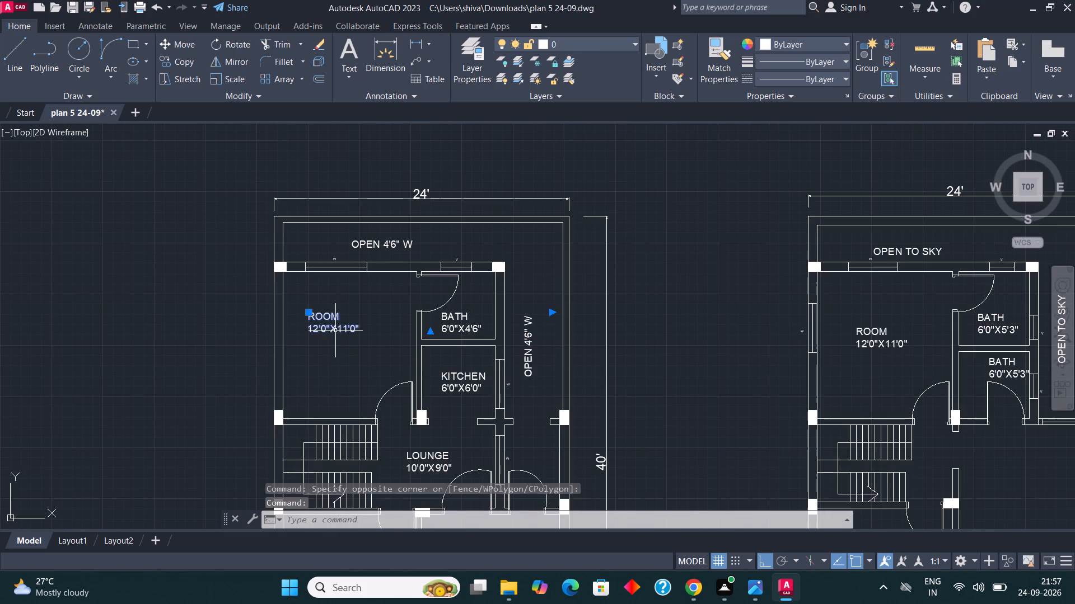
{"action": "left_click", "coordinate": [179, 68]}
{"action": "left_click", "coordinate": [319, 349]}
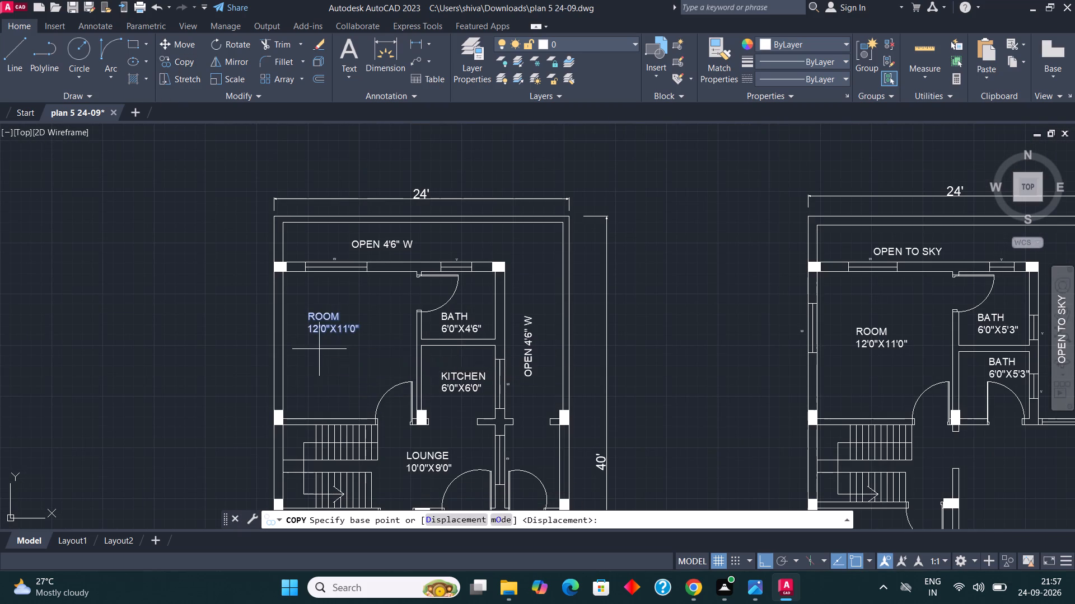
{"action": "scroll", "coordinate": [349, 442], "scroll_direction": "down", "scroll_amount": 1}
{"action": "scroll", "coordinate": [414, 276], "scroll_direction": "up", "scroll_amount": 1}
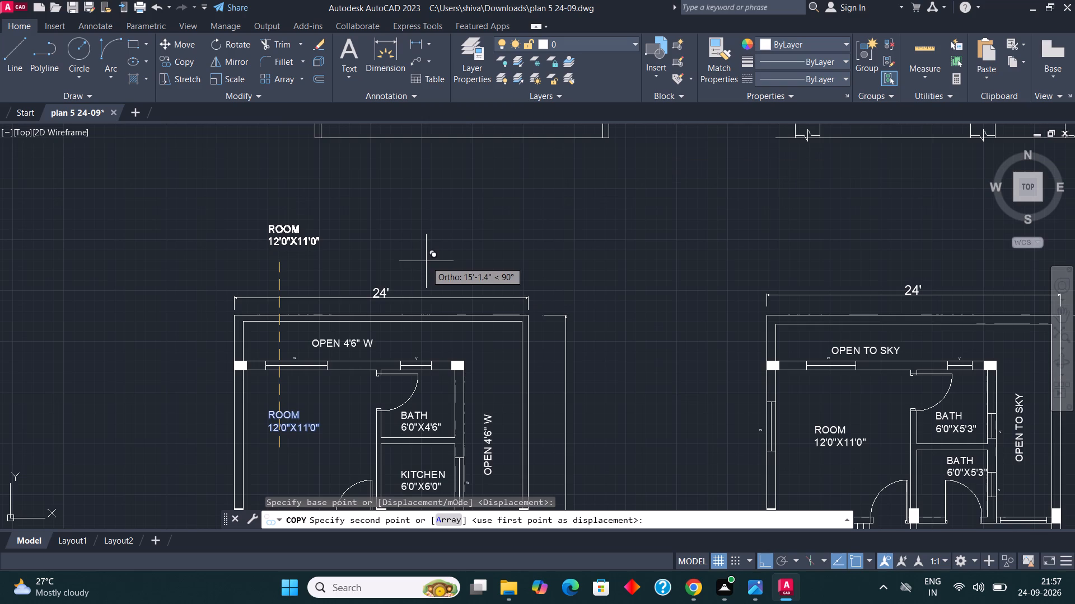
{"action": "left_click", "coordinate": [426, 261]}
{"action": "key", "text": "Escape"}
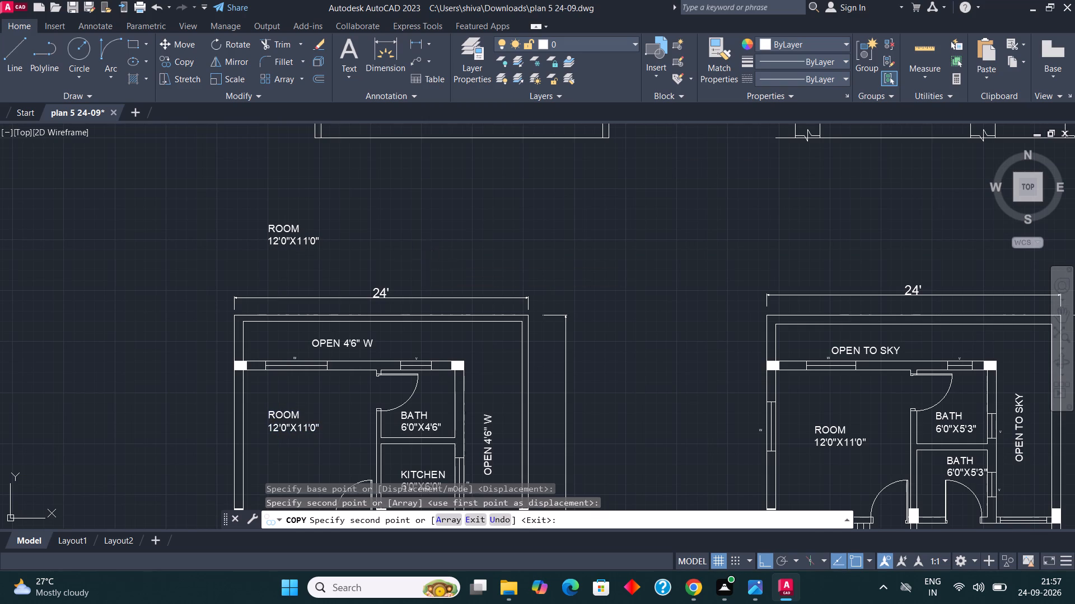
{"action": "key", "text": "Escape"}
Scale up the copied ROOM label below the elevation to a text height of about 1'-1.5".
{"action": "scroll", "coordinate": [280, 202], "scroll_direction": "up", "scroll_amount": 2}
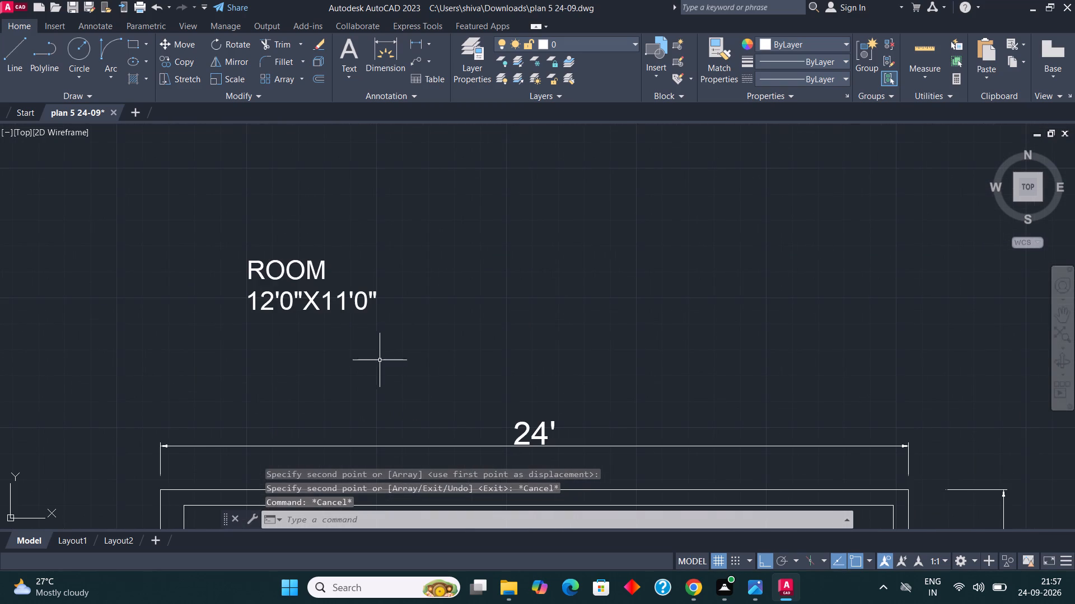
{"action": "left_click_drag", "start_coordinate": [381, 358], "coordinate": [377, 350]}
{"action": "left_click", "coordinate": [264, 254]}
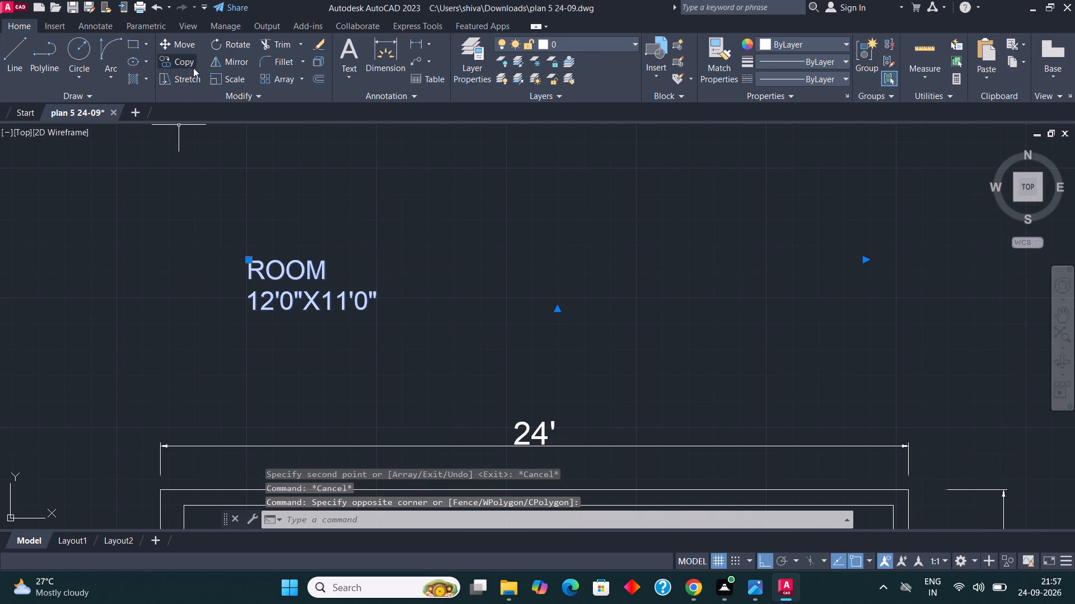
{"action": "left_click", "coordinate": [209, 80]}
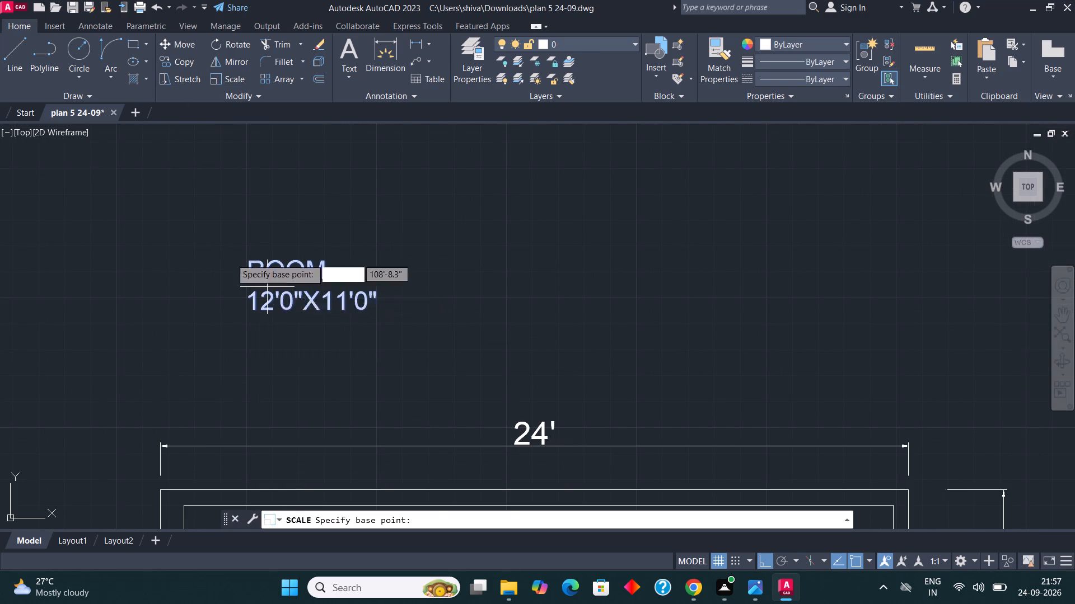
{"action": "left_click", "coordinate": [221, 252]}
{"action": "scroll", "coordinate": [242, 247], "scroll_direction": "down", "scroll_amount": 2}
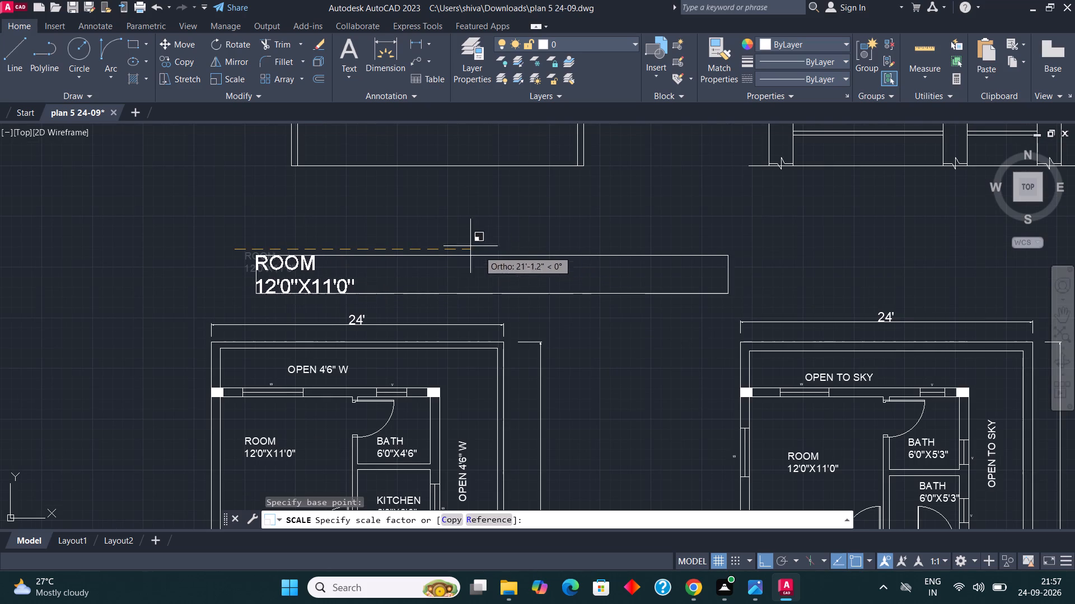
{"action": "left_click", "coordinate": [462, 241]}
Replace the enlarged label's text with FRONT ELEVATION.
{"action": "triple_click", "coordinate": [291, 265]}
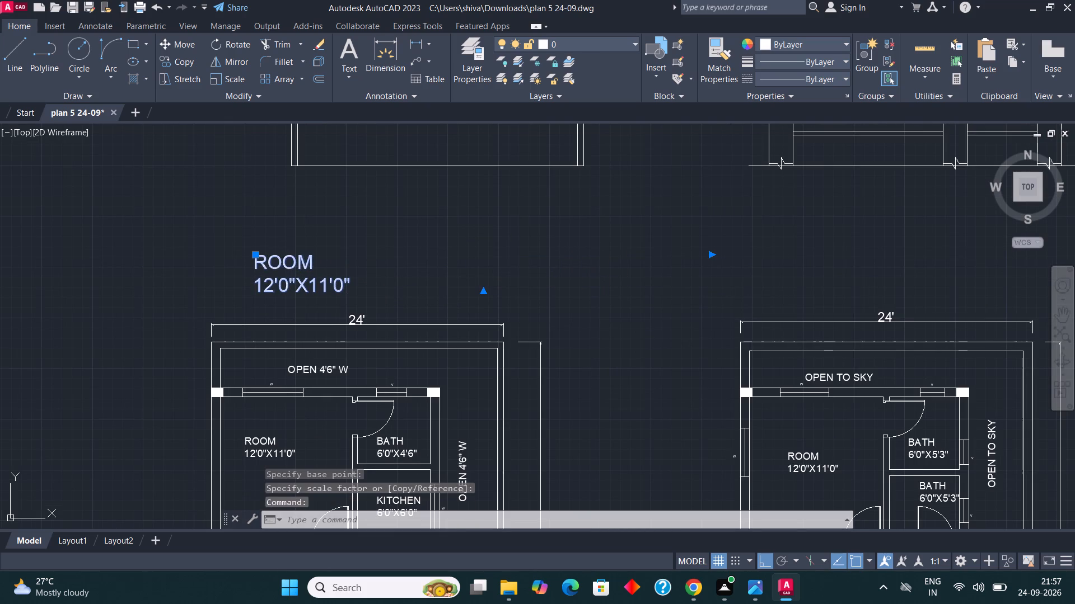
{"action": "left_click", "coordinate": [358, 285]}
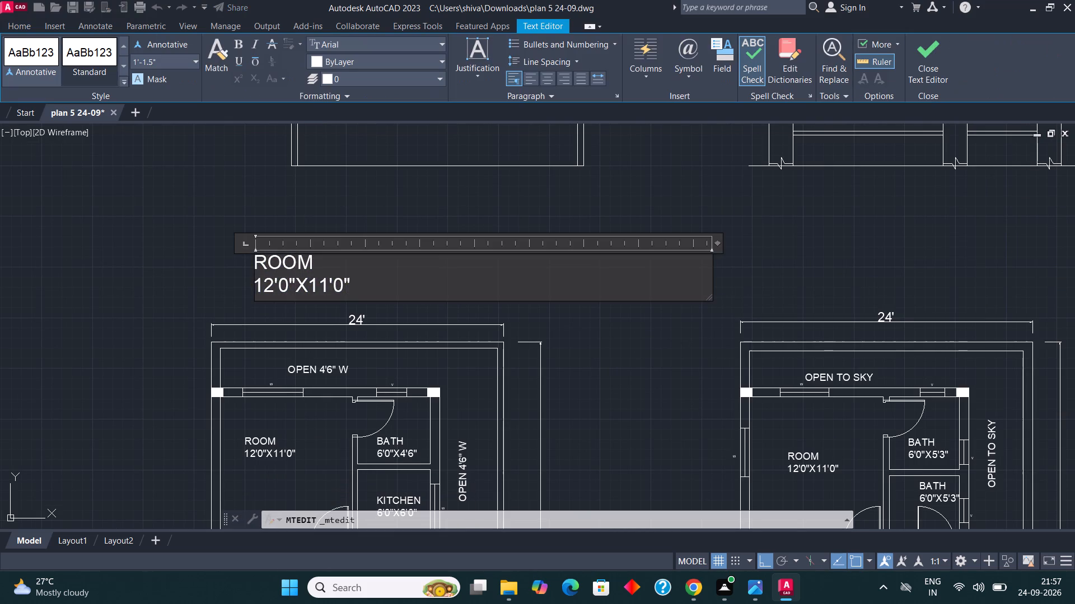
{"action": "key", "text": "BackSpace"}
{"action": "key", "text": "BackSpace"}
{"action": "key", "text": "BackSpace"}
{"action": "key", "text": "BackSpace"}
{"action": "key", "text": "BackSpace"}
{"action": "key", "text": "BackSpace"}
{"action": "key", "text": "BackSpace"}
{"action": "key", "text": "BackSpace"}
{"action": "key", "text": "BackSpace"}
{"action": "key", "text": "BackSpace"}
{"action": "key", "text": "BackSpace"}
{"action": "key", "text": "BackSpace"}
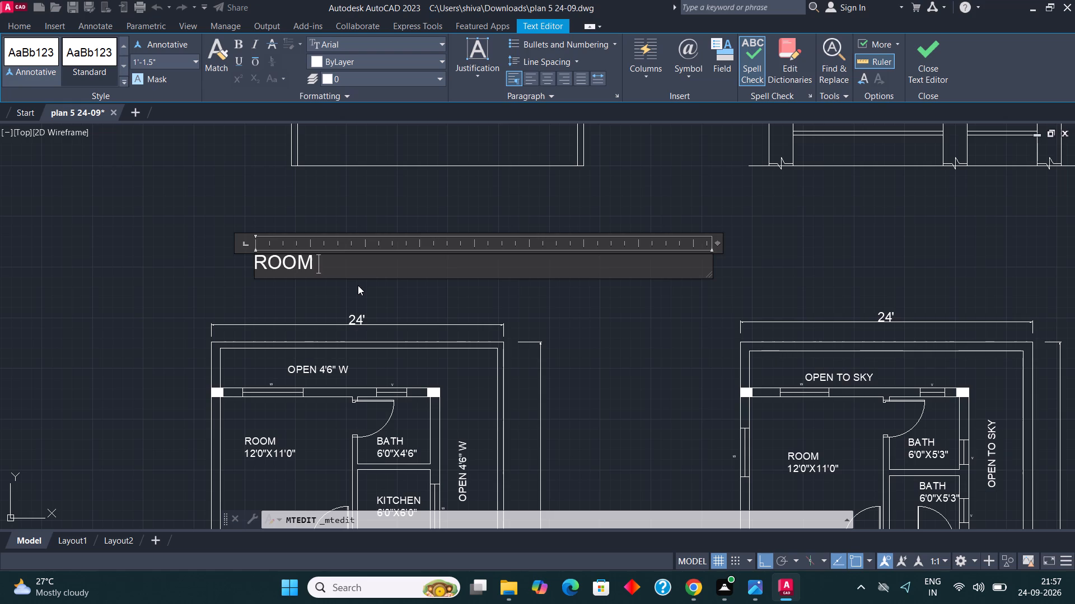
{"action": "key", "text": "BackSpace"}
{"action": "key", "text": "BackSpace"}
{"action": "key", "text": "BackSpace"}
{"action": "key", "text": "BackSpace"}
{"action": "key", "text": "BackSpace"}
{"action": "key", "text": "BackSpace"}
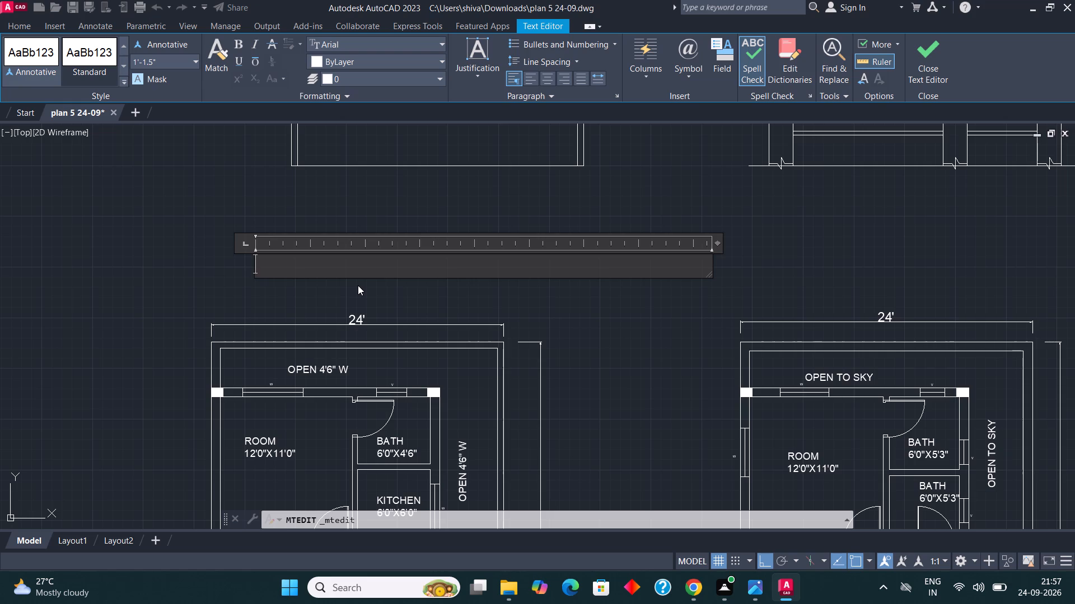
{"action": "type", "text": "FRONT ELEVATION"}
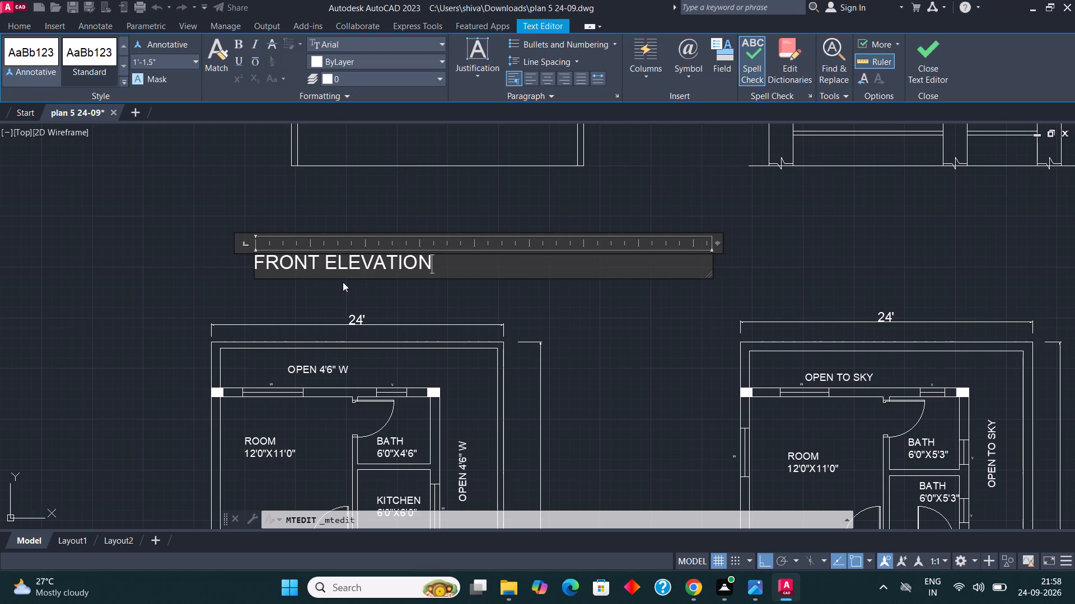
{"action": "left_click", "coordinate": [342, 289]}
Copy the FRONT ELEVATION title horizontally about 46' to sit below the section, and again below the hatched roof plan.
{"action": "scroll", "coordinate": [352, 276], "scroll_direction": "up", "scroll_amount": 2}
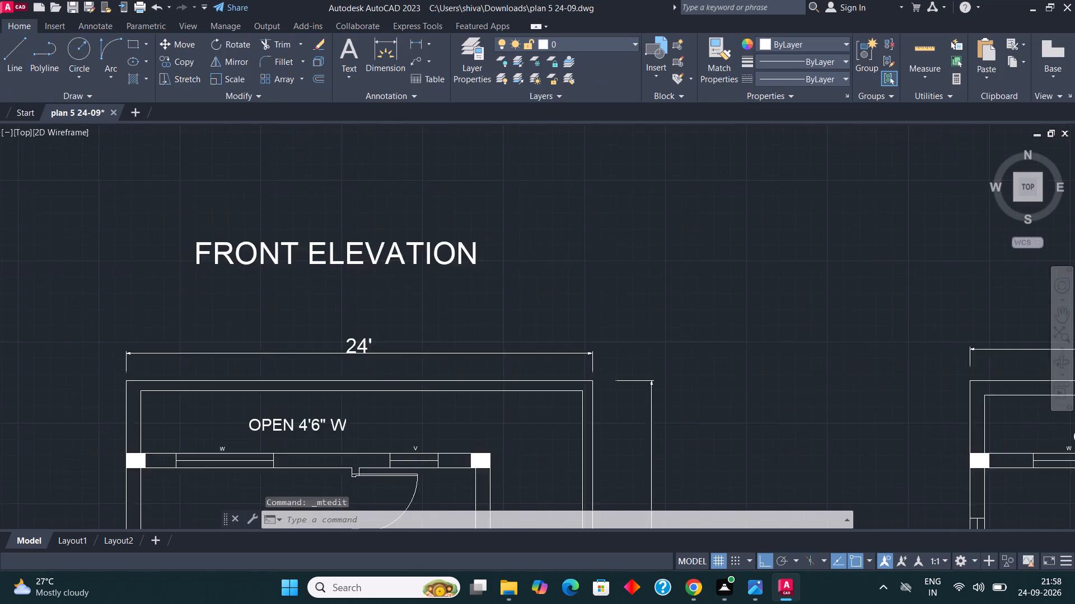
{"action": "scroll", "coordinate": [397, 290], "scroll_direction": "down", "scroll_amount": 2}
{"action": "left_click", "coordinate": [451, 300]}
{"action": "left_click", "coordinate": [414, 254]}
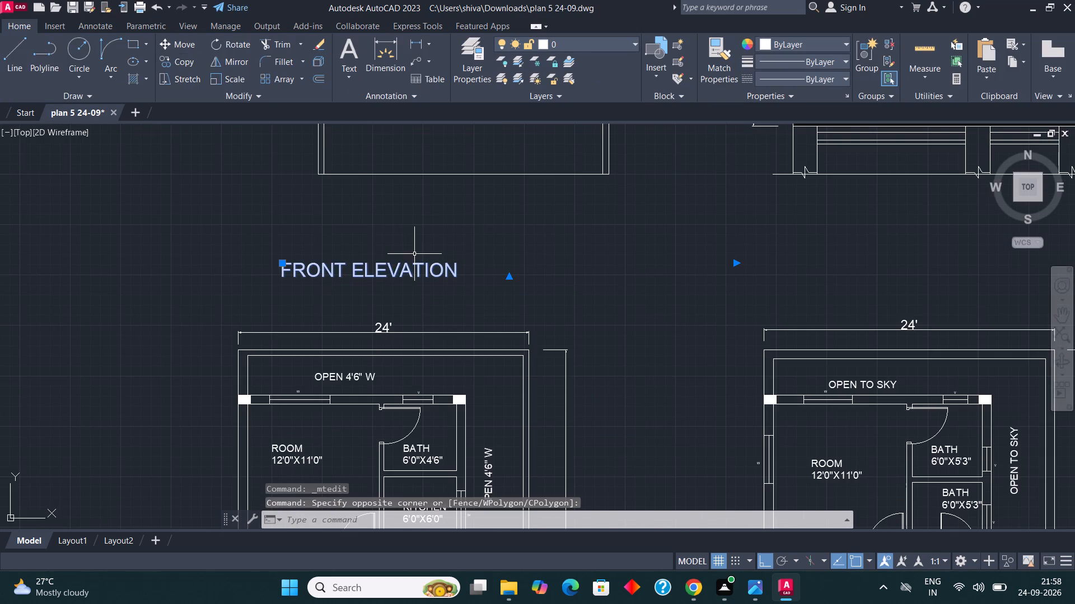
{"action": "left_click", "coordinate": [175, 64]}
{"action": "left_click", "coordinate": [312, 261]}
{"action": "scroll", "coordinate": [258, 267], "scroll_direction": "down", "scroll_amount": 2}
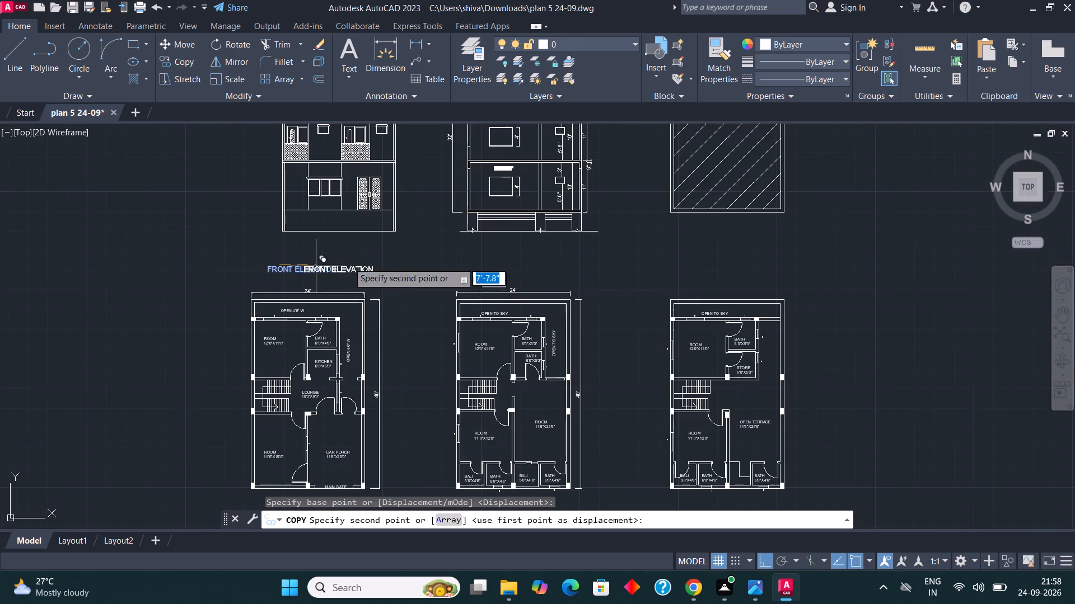
{"action": "scroll", "coordinate": [509, 261], "scroll_direction": "up", "scroll_amount": 1}
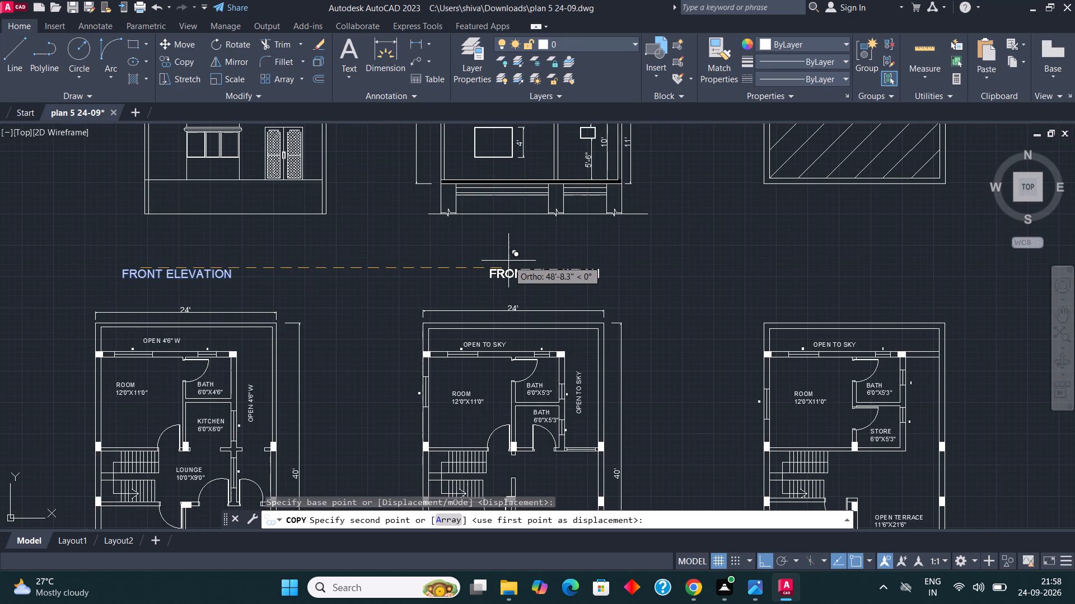
{"action": "scroll", "coordinate": [479, 245], "scroll_direction": "up", "scroll_amount": 2}
{"action": "left_click", "coordinate": [504, 250]}
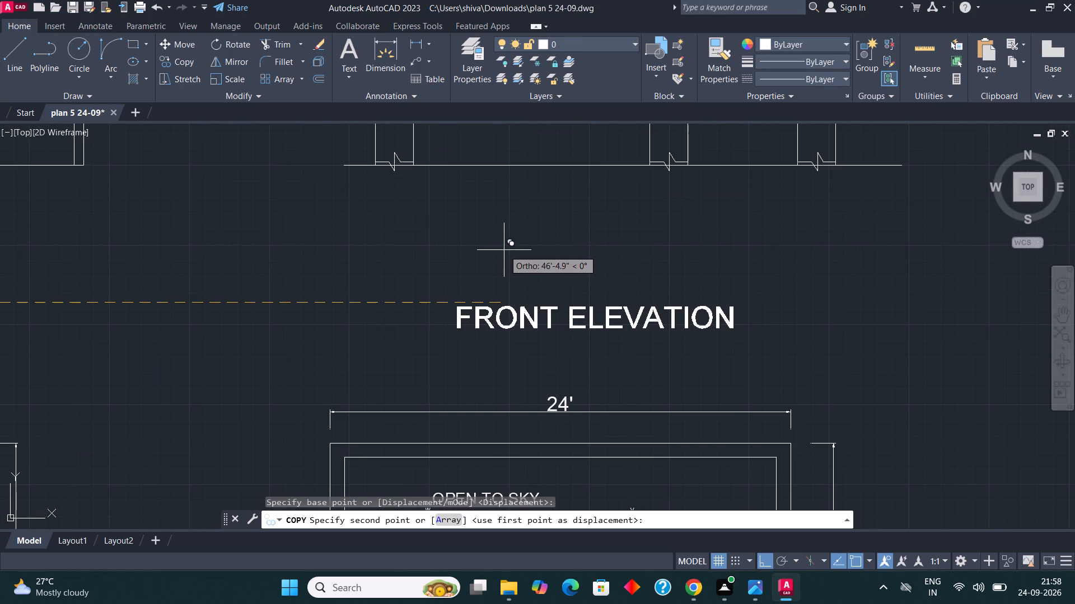
{"action": "scroll", "coordinate": [424, 296], "scroll_direction": "down", "scroll_amount": 2}
{"action": "scroll", "coordinate": [751, 295], "scroll_direction": "up", "scroll_amount": 1}
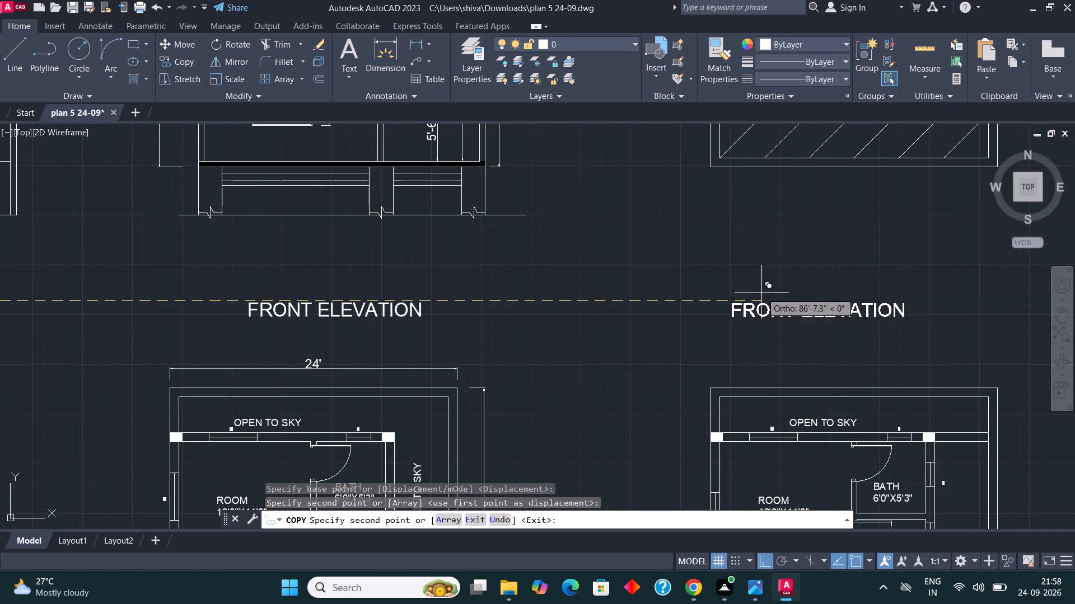
{"action": "left_click", "coordinate": [785, 291]}
Place another copy of the FRONT ELEVATION title straight down, below the ground floor plan.
{"action": "scroll", "coordinate": [721, 298], "scroll_direction": "down", "scroll_amount": 4}
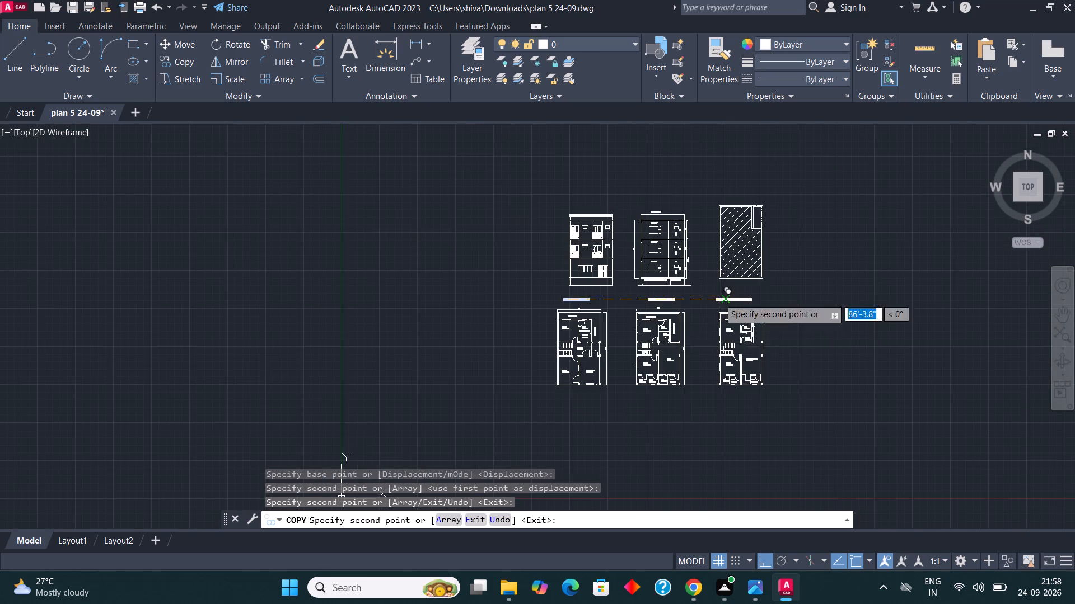
{"action": "scroll", "coordinate": [571, 400], "scroll_direction": "up", "scroll_amount": 3}
{"action": "left_click", "coordinate": [577, 397]}
{"action": "scroll", "coordinate": [546, 410], "scroll_direction": "down", "scroll_amount": 1}
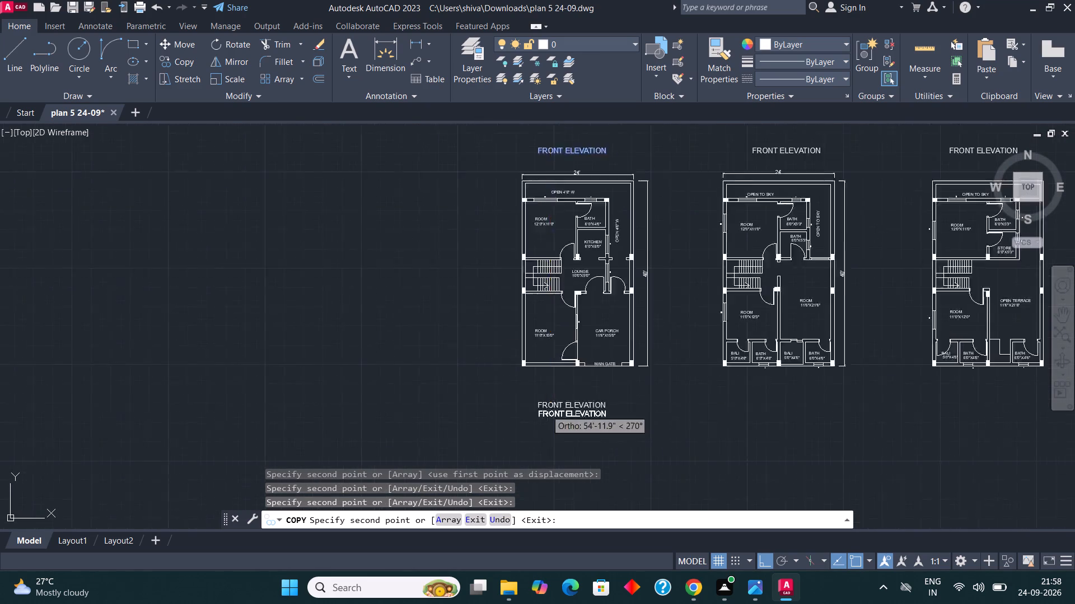
{"action": "scroll", "coordinate": [546, 410], "scroll_direction": "down", "scroll_amount": 1}
{"action": "scroll", "coordinate": [681, 403], "scroll_direction": "up", "scroll_amount": 1}
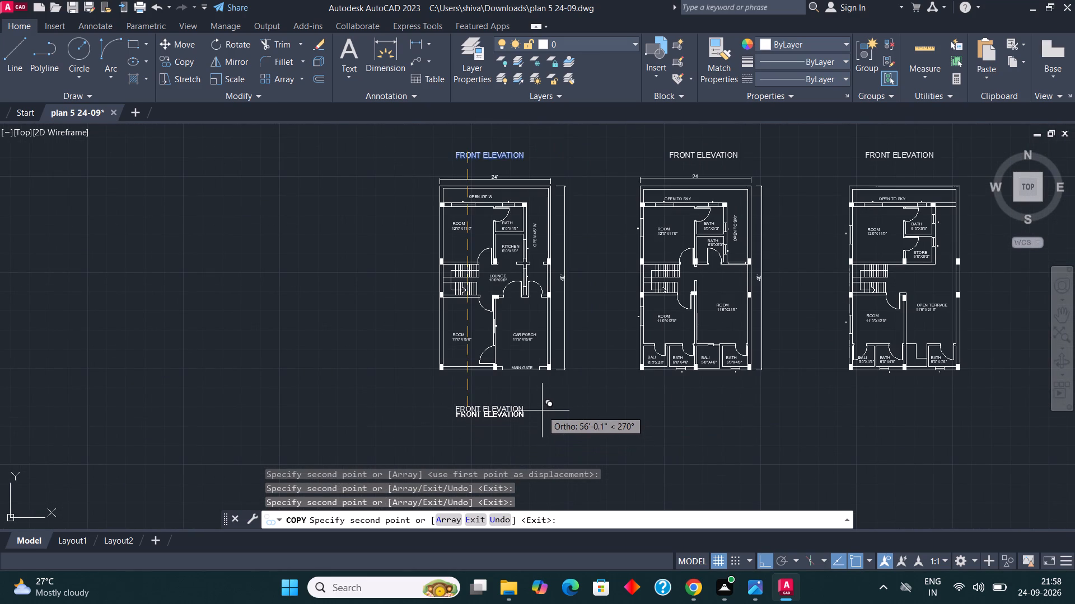
{"action": "key", "text": "Escape"}
{"action": "key", "text": "Escape"}
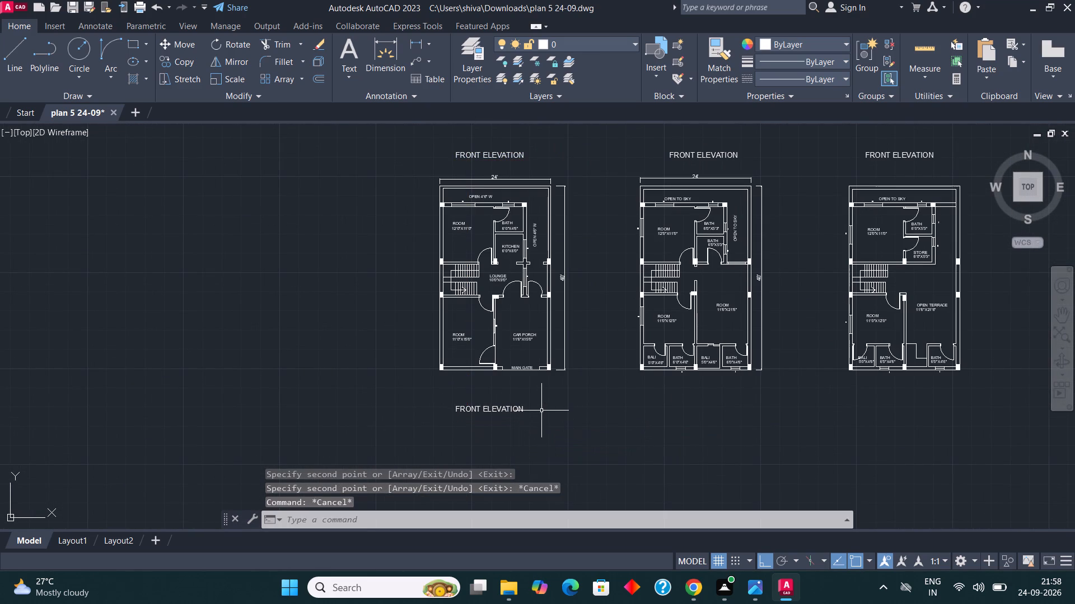
Replace the text of the title copy below the section with SECTION A-A.
{"action": "scroll", "coordinate": [532, 412], "scroll_direction": "up", "scroll_amount": 1}
{"action": "scroll", "coordinate": [532, 412], "scroll_direction": "down", "scroll_amount": 1}
{"action": "scroll", "coordinate": [738, 135], "scroll_direction": "up", "scroll_amount": 2}
{"action": "scroll", "coordinate": [673, 183], "scroll_direction": "up", "scroll_amount": 1}
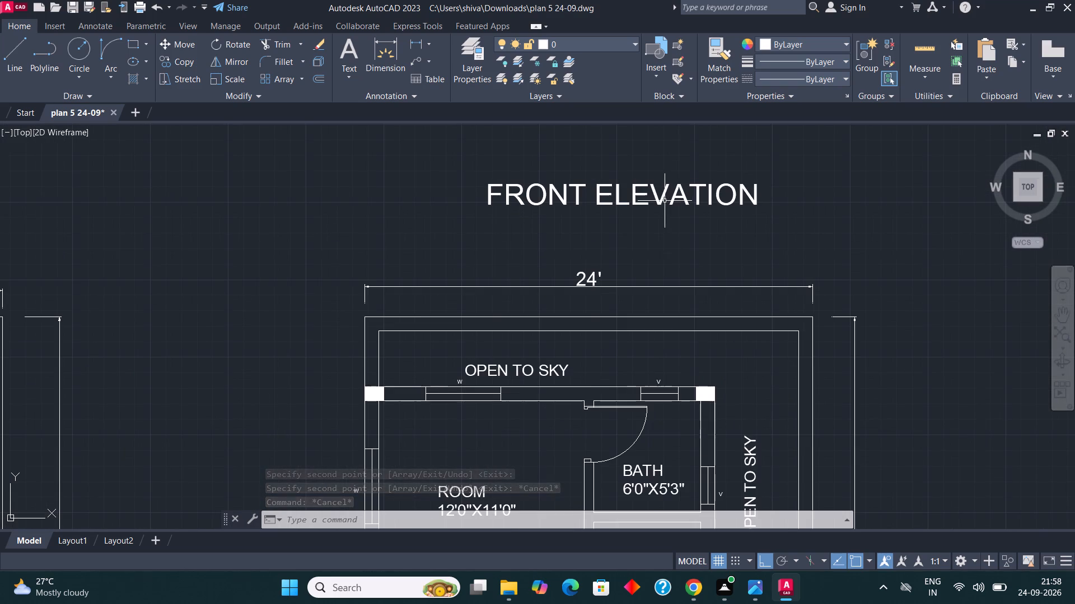
{"action": "double_click", "coordinate": [663, 199]}
{"action": "left_click", "coordinate": [769, 186]}
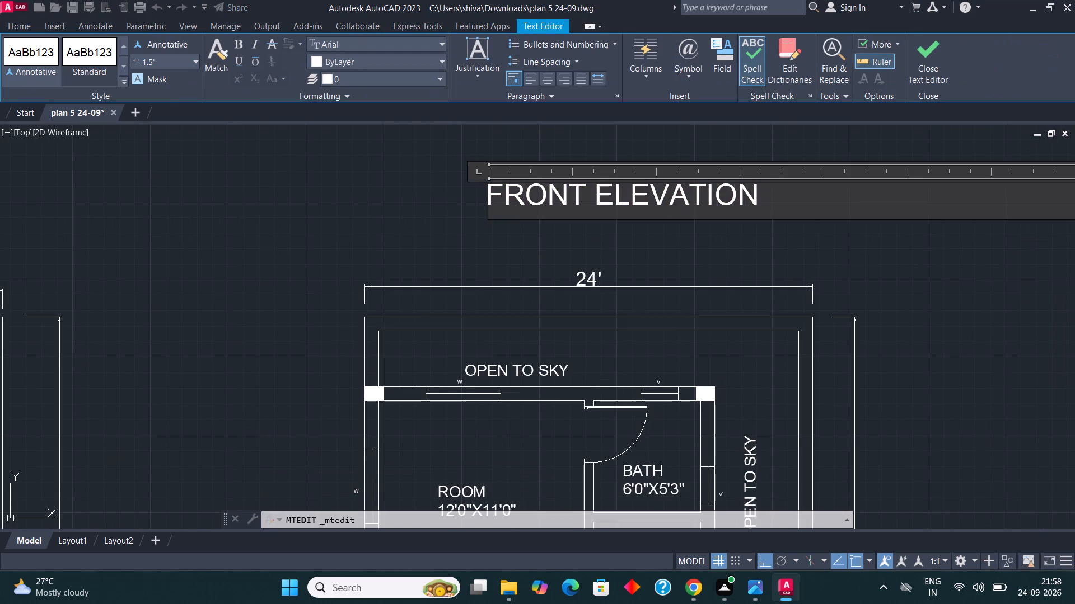
{"action": "key", "text": "BackSpace"}
{"action": "key", "text": "BackSpace"}
{"action": "key", "text": "BackSpace"}
{"action": "key", "text": "BackSpace"}
{"action": "key", "text": "BackSpace"}
{"action": "key", "text": "BackSpace"}
{"action": "key", "text": "BackSpace"}
{"action": "key", "text": "BackSpace"}
{"action": "key", "text": "BackSpace"}
{"action": "key", "text": "BackSpace"}
{"action": "key", "text": "BackSpace"}
{"action": "key", "text": "BackSpace"}
{"action": "key", "text": "BackSpace"}
{"action": "key", "text": "BackSpace"}
{"action": "key", "text": "BackSpace"}
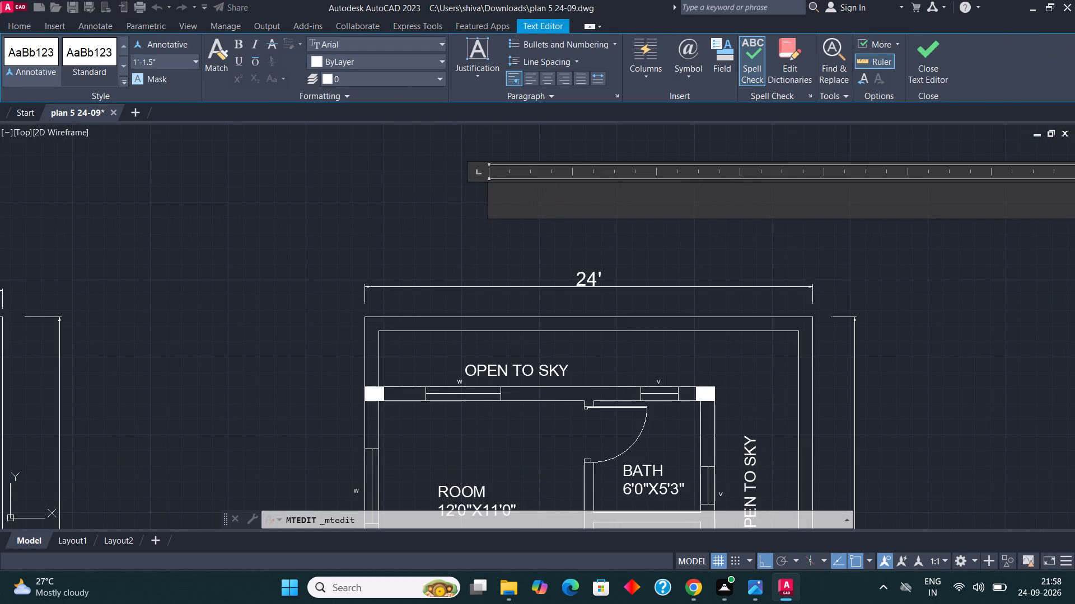
{"action": "type", "text": "SECTION A"}
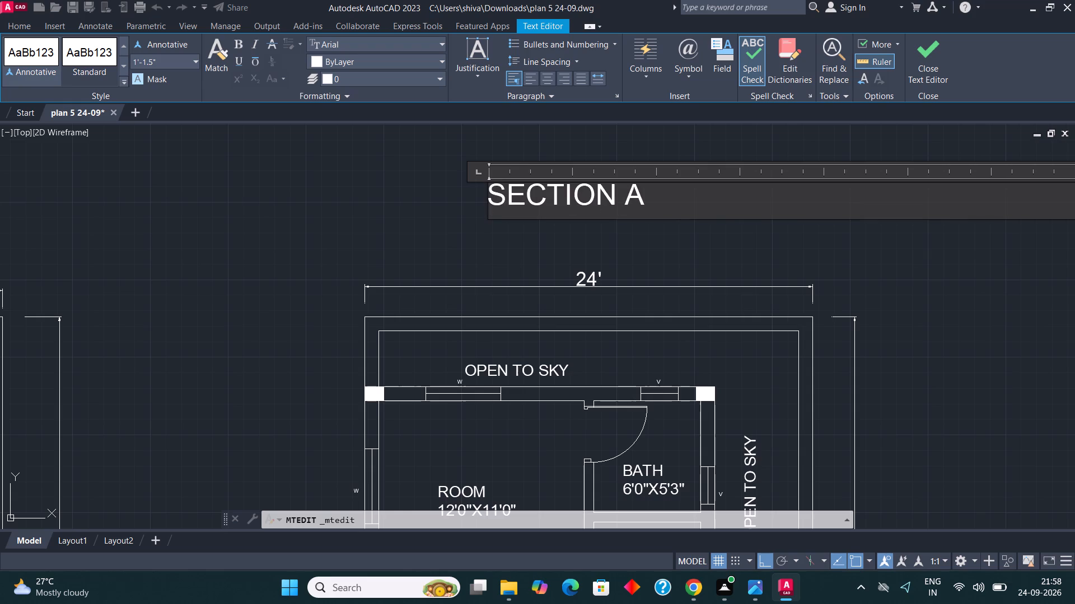
{"action": "type", "text": "-A"}
{"action": "left_click", "coordinate": [596, 238]}
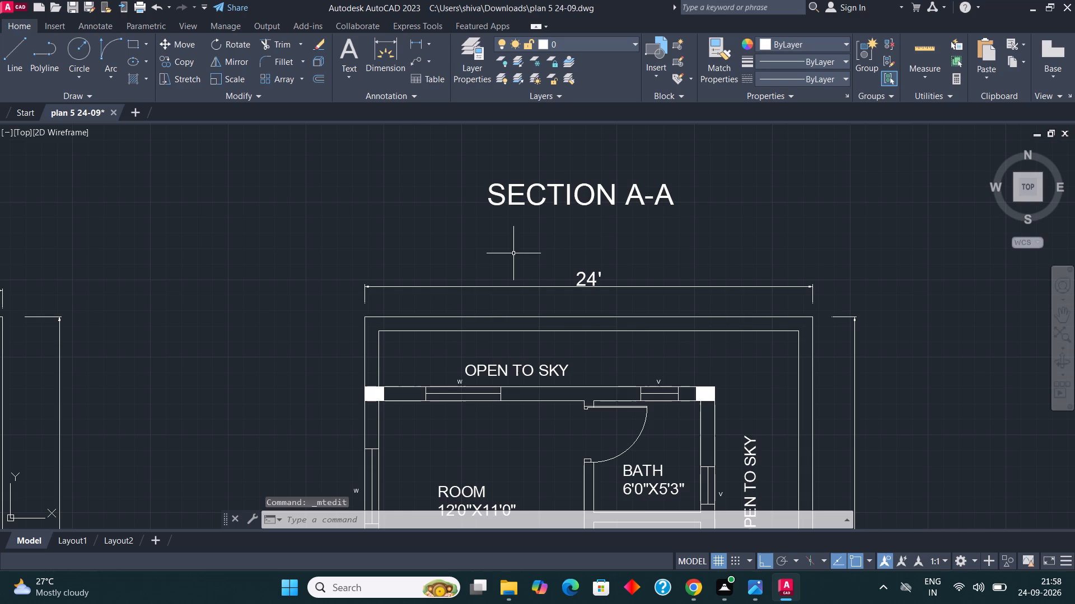
Replace the text of the title copy below the hatched roof plan with AREA PLAN.
{"action": "scroll", "coordinate": [447, 243], "scroll_direction": "down", "scroll_amount": 2}
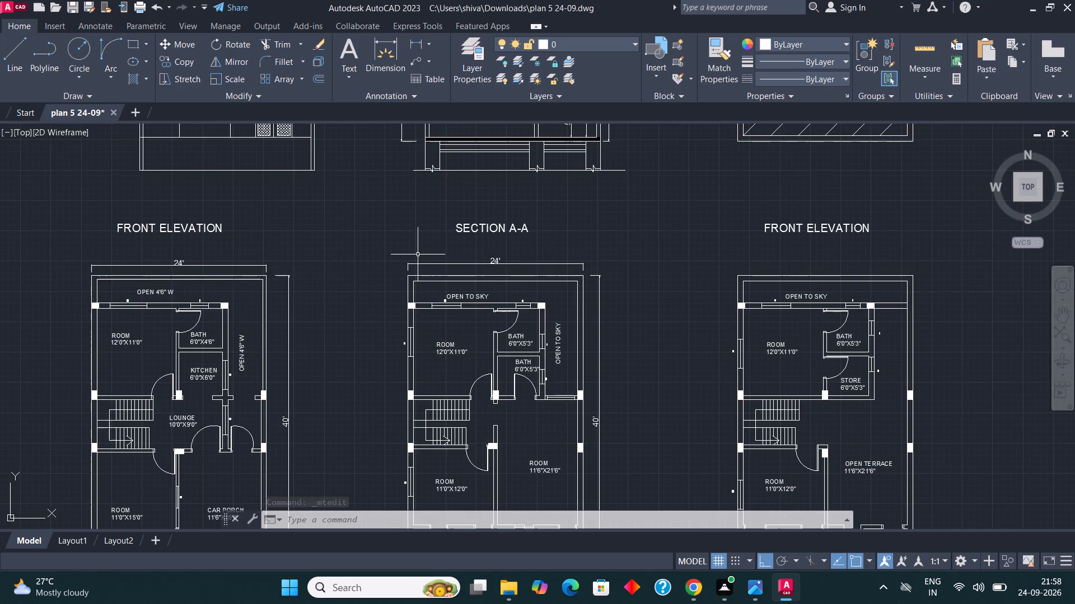
{"action": "scroll", "coordinate": [799, 220], "scroll_direction": "up", "scroll_amount": 2}
{"action": "double_click", "coordinate": [772, 239]}
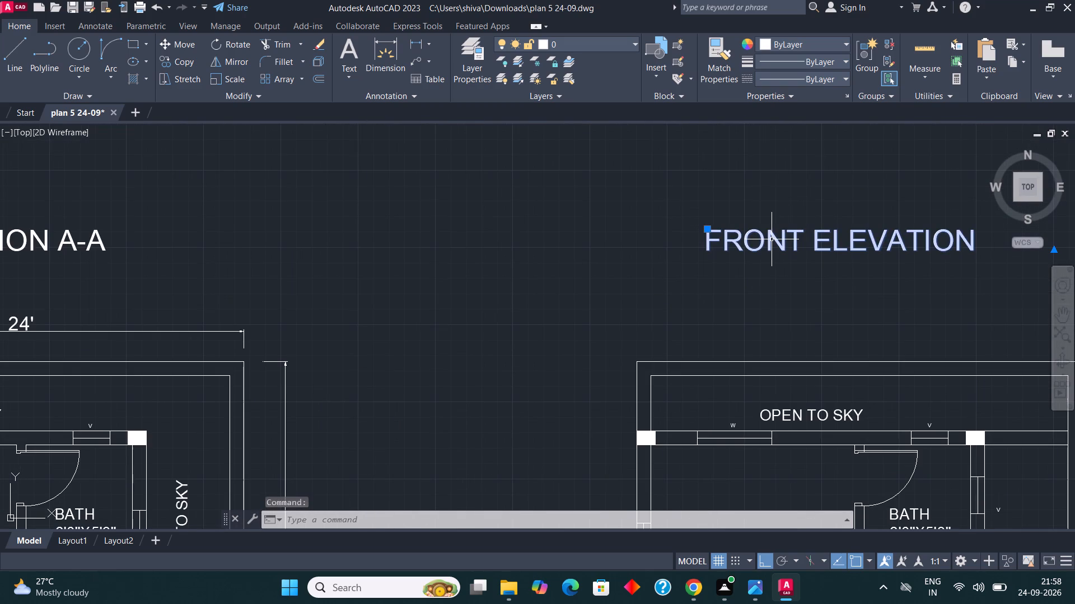
{"action": "left_click", "coordinate": [975, 240]}
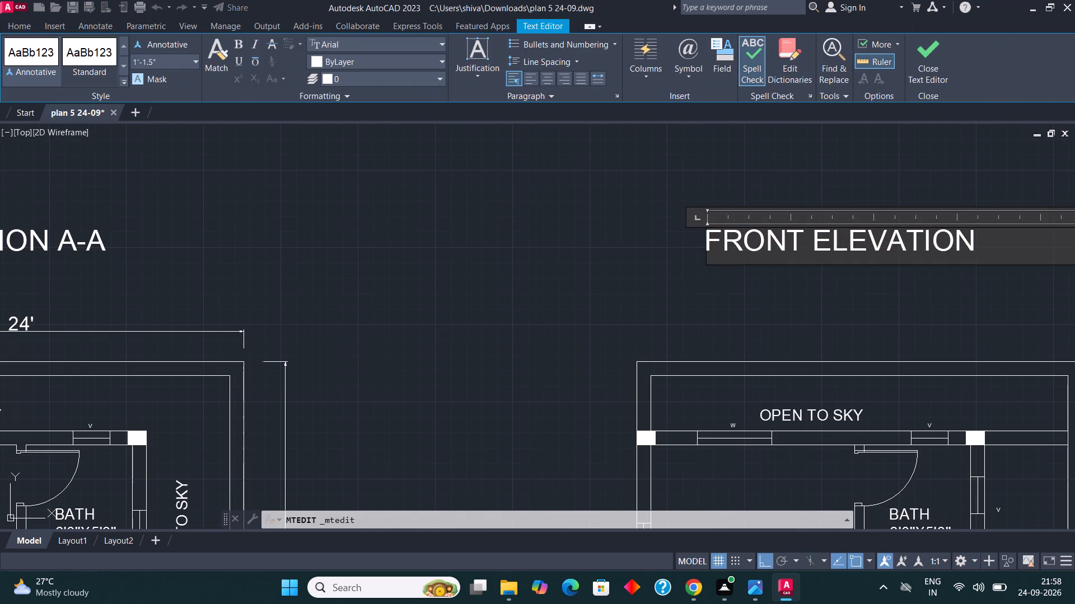
{"action": "key", "text": "BackSpace"}
{"action": "key", "text": "BackSpace"}
{"action": "key", "text": "BackSpace"}
{"action": "key", "text": "BackSpace"}
{"action": "key", "text": "BackSpace"}
{"action": "key", "text": "BackSpace"}
{"action": "key", "text": "BackSpace"}
{"action": "key", "text": "BackSpace"}
{"action": "key", "text": "BackSpace"}
{"action": "key", "text": "BackSpace"}
{"action": "key", "text": "BackSpace"}
{"action": "key", "text": "BackSpace"}
{"action": "key", "text": "BackSpace"}
{"action": "key", "text": "BackSpace"}
{"action": "key", "text": "BackSpace"}
{"action": "key", "text": "BackSpace"}
{"action": "key", "text": "BackSpace"}
{"action": "key", "text": "BackSpace"}
{"action": "key", "text": "BackSpace"}
{"action": "key", "text": "BackSpace"}
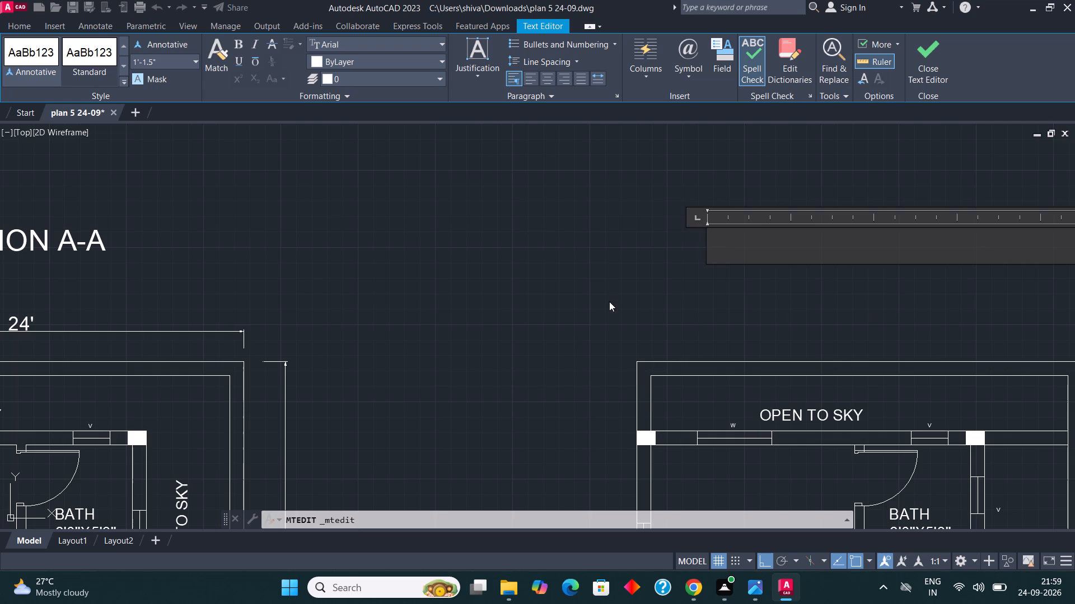
{"action": "scroll", "coordinate": [535, 276], "scroll_direction": "down", "scroll_amount": 2}
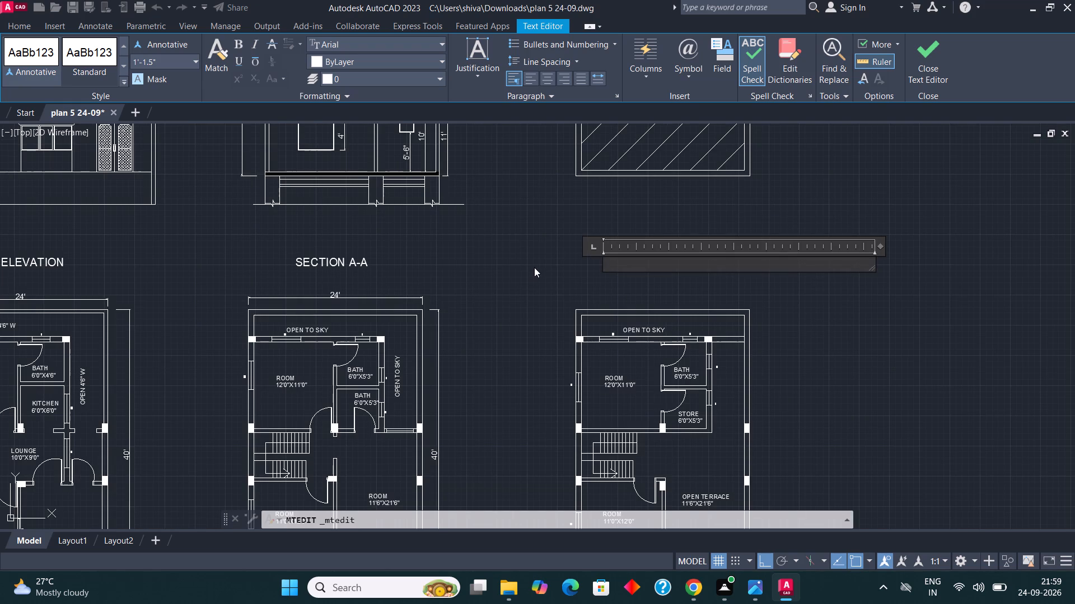
{"action": "type", "text": "AREA"}
{"action": "key", "text": "space"}
{"action": "type", "text": "PLAN"}
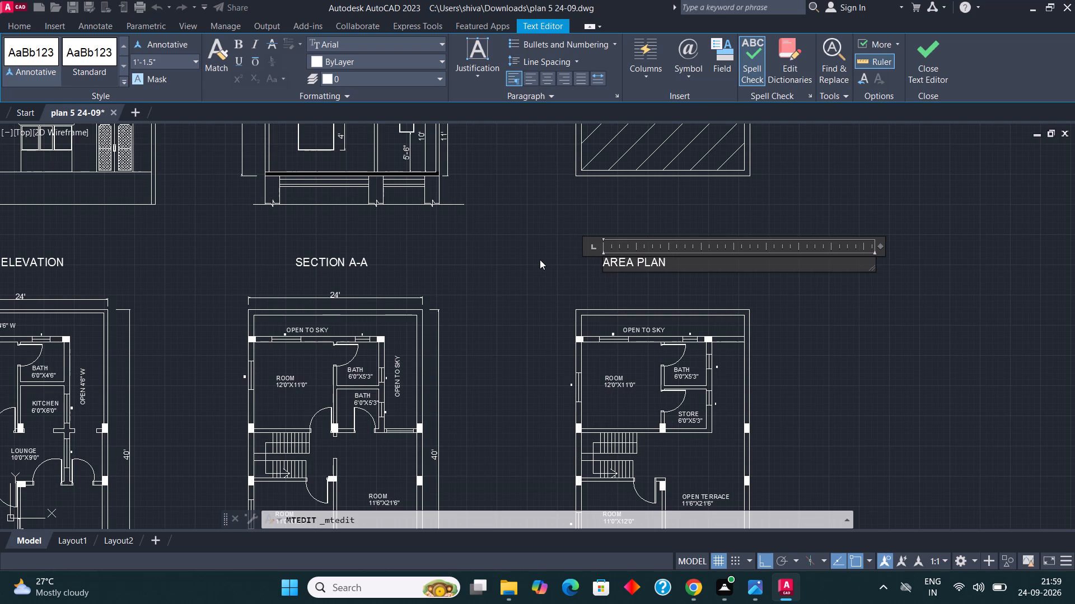
{"action": "left_click", "coordinate": [540, 259]}
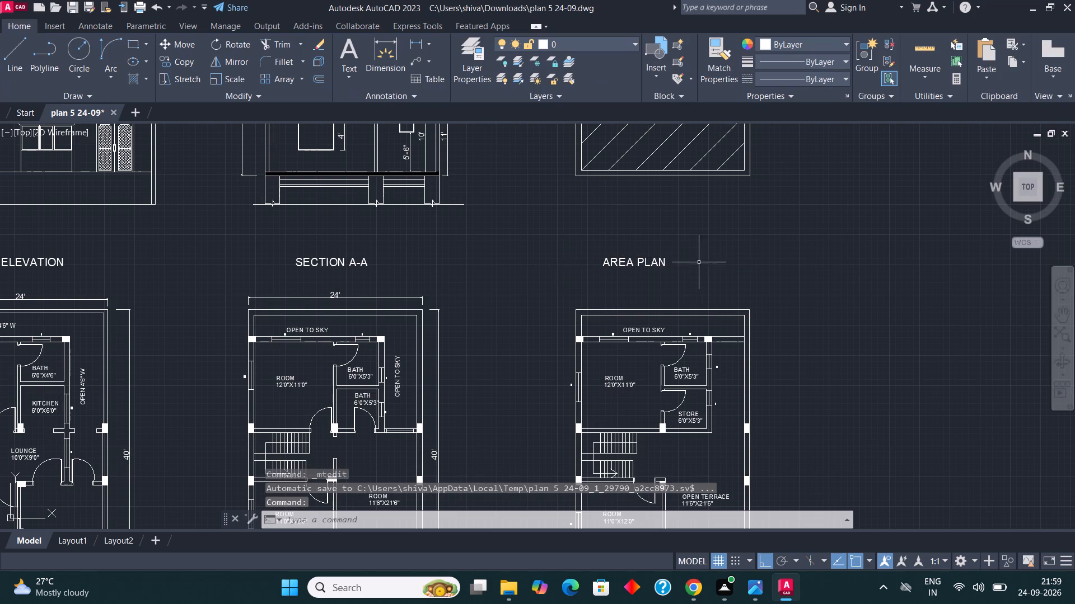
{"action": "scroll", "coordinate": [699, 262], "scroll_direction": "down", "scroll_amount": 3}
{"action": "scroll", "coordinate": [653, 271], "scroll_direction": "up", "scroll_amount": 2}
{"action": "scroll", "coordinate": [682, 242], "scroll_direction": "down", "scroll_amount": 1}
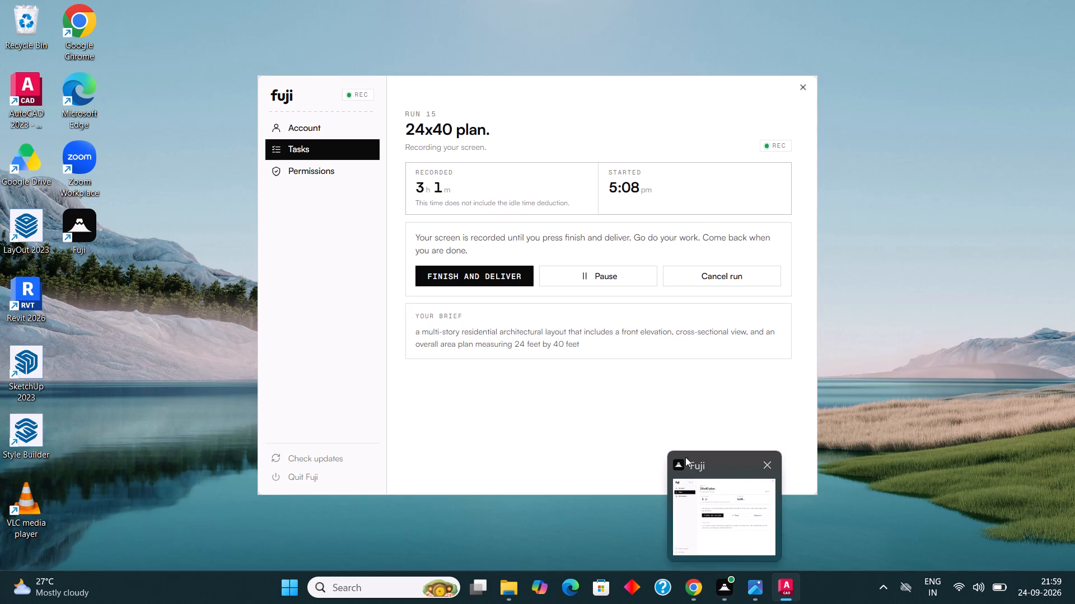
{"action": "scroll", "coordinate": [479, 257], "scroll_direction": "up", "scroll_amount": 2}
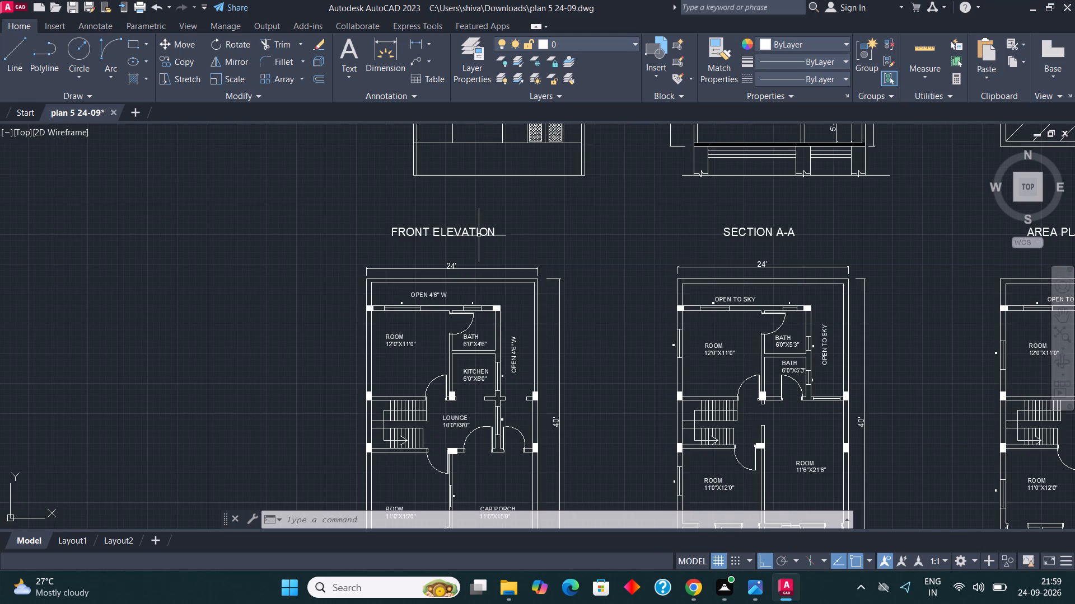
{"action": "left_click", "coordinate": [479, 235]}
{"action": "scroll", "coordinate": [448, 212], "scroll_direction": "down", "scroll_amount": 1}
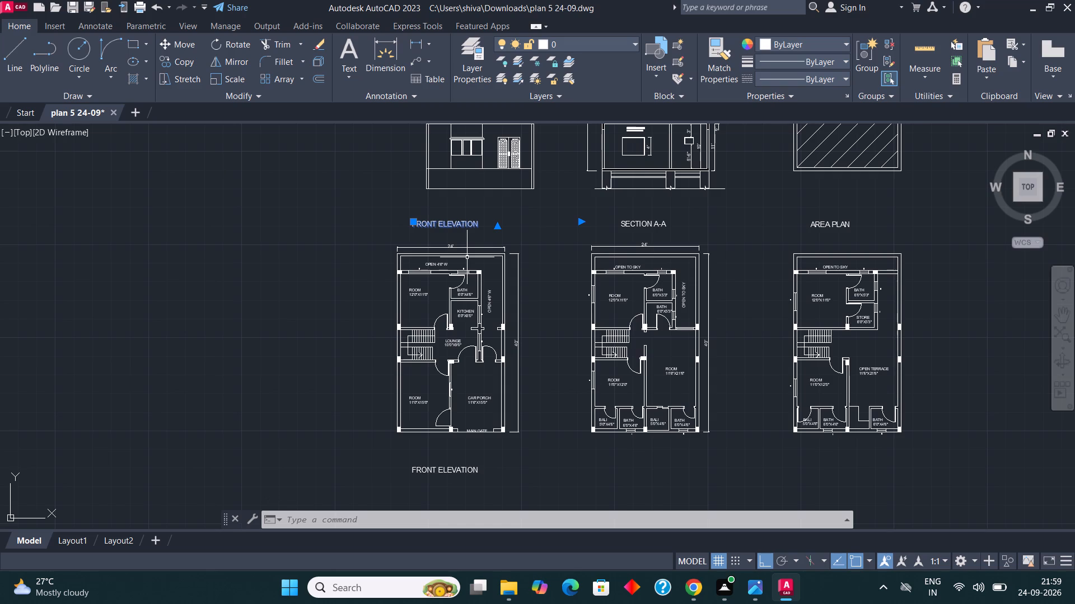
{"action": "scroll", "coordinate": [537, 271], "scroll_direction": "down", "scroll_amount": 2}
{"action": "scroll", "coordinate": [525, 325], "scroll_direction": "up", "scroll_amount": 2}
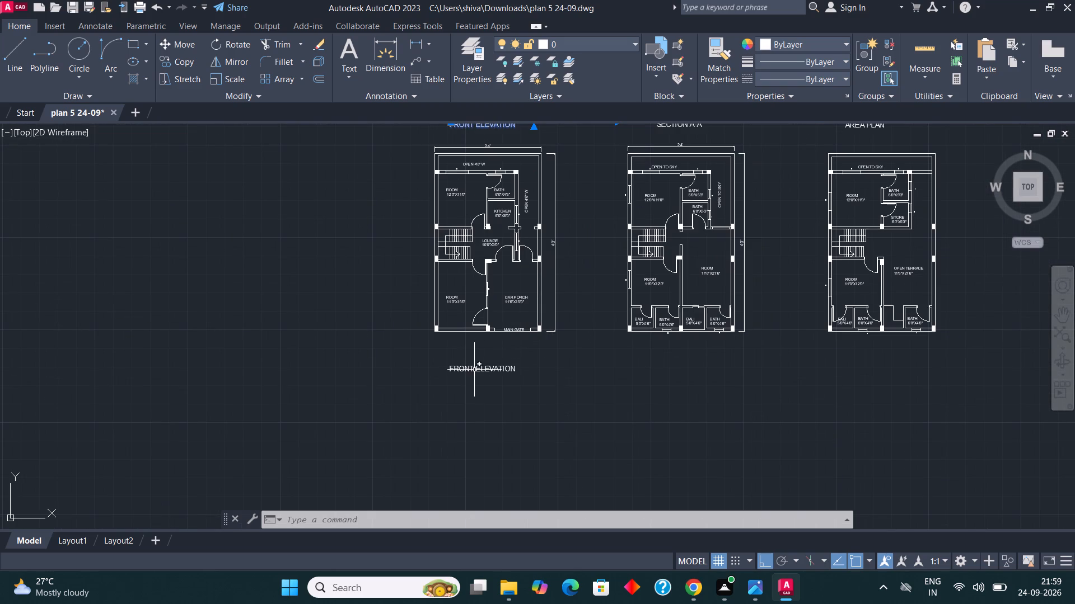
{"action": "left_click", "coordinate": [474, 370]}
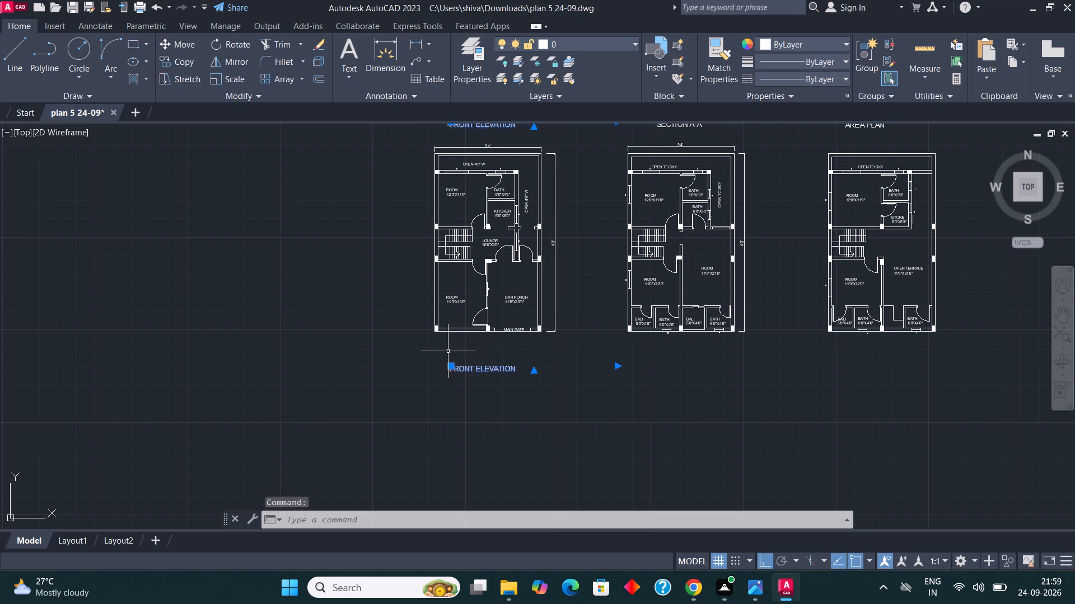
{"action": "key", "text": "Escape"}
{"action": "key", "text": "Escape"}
Copy the title below the ground floor plan horizontally about 45' and 92', placing one below each of the other two floor plans.
{"action": "scroll", "coordinate": [460, 379], "scroll_direction": "up", "scroll_amount": 2}
{"action": "scroll", "coordinate": [516, 358], "scroll_direction": "up", "scroll_amount": 2}
{"action": "left_click", "coordinate": [517, 358]}
{"action": "scroll", "coordinate": [424, 350], "scroll_direction": "down", "scroll_amount": 5}
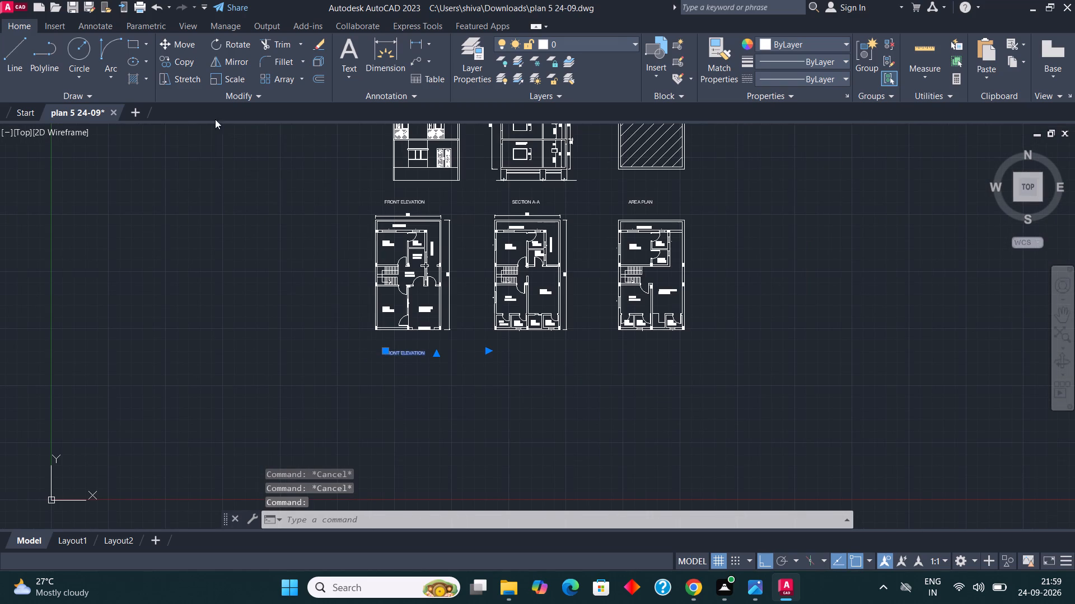
{"action": "left_click", "coordinate": [183, 67]}
{"action": "scroll", "coordinate": [408, 314], "scroll_direction": "up", "scroll_amount": 1}
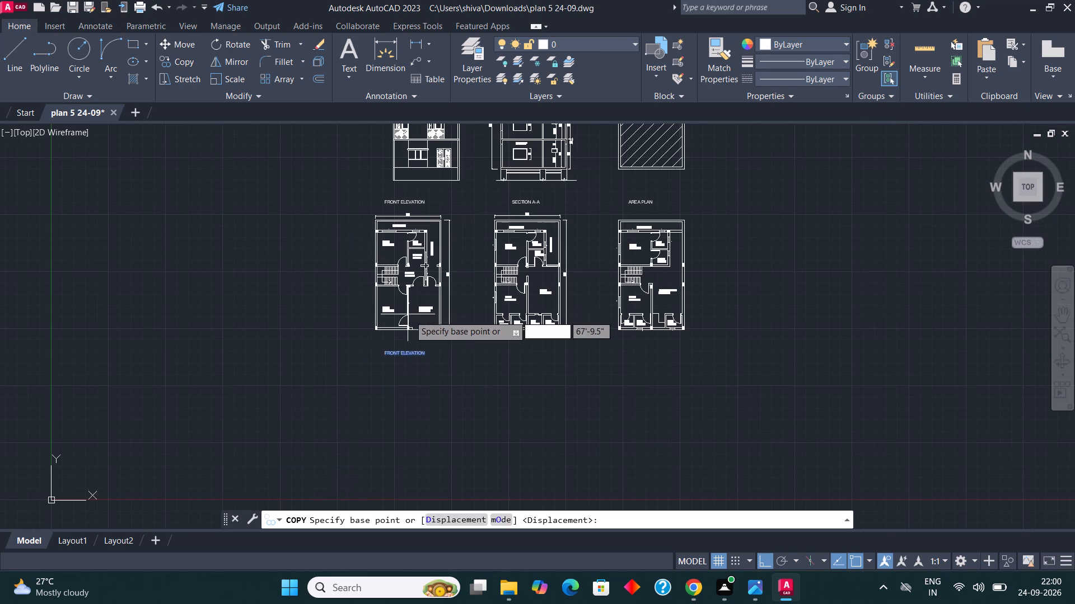
{"action": "left_click", "coordinate": [413, 387]}
{"action": "scroll", "coordinate": [602, 383], "scroll_direction": "up", "scroll_amount": 2}
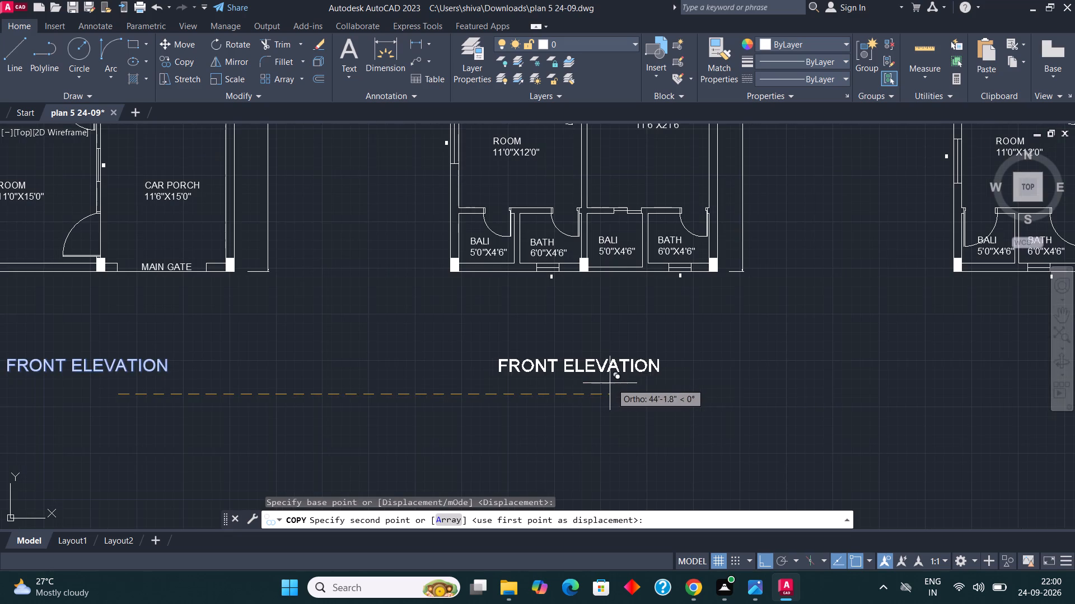
{"action": "left_click", "coordinate": [617, 383]}
{"action": "scroll", "coordinate": [397, 372], "scroll_direction": "down", "scroll_amount": 2}
{"action": "scroll", "coordinate": [773, 414], "scroll_direction": "up", "scroll_amount": 2}
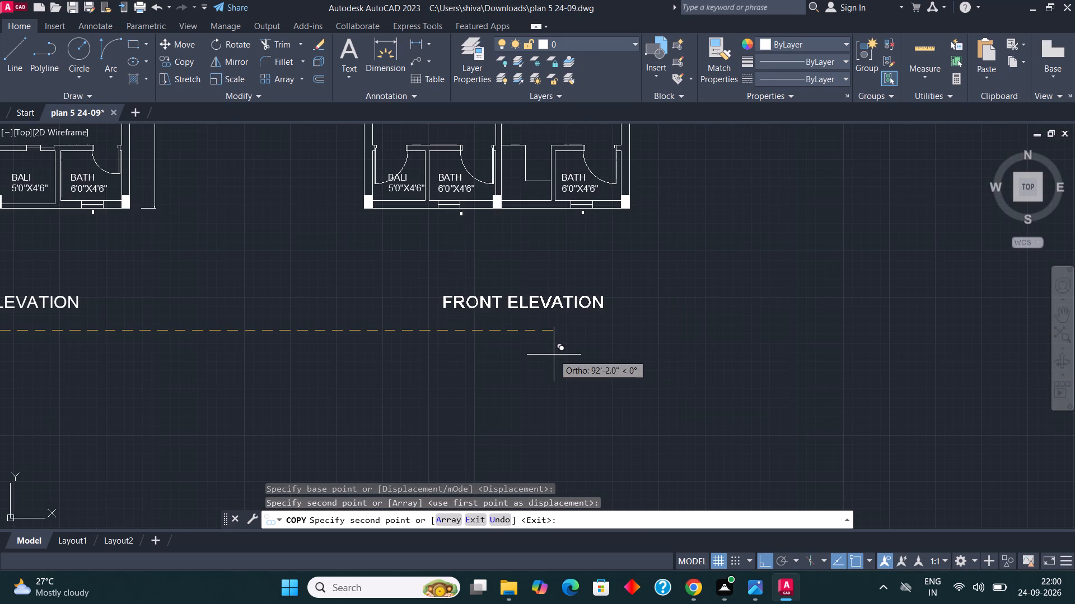
{"action": "left_click", "coordinate": [551, 355]}
{"action": "key", "text": "Escape"}
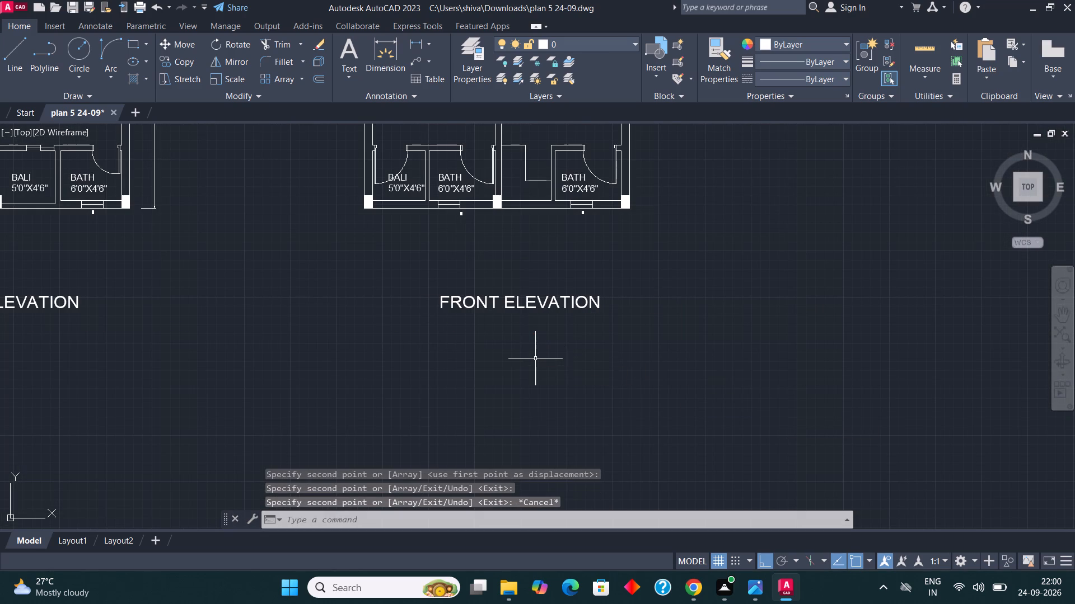
Move the V label below the BALI-side BATH window on the third floor plan about 9.6" horizontally, under the window.
{"action": "scroll", "coordinate": [504, 355], "scroll_direction": "down", "scroll_amount": 3}
{"action": "scroll", "coordinate": [215, 389], "scroll_direction": "up", "scroll_amount": 1}
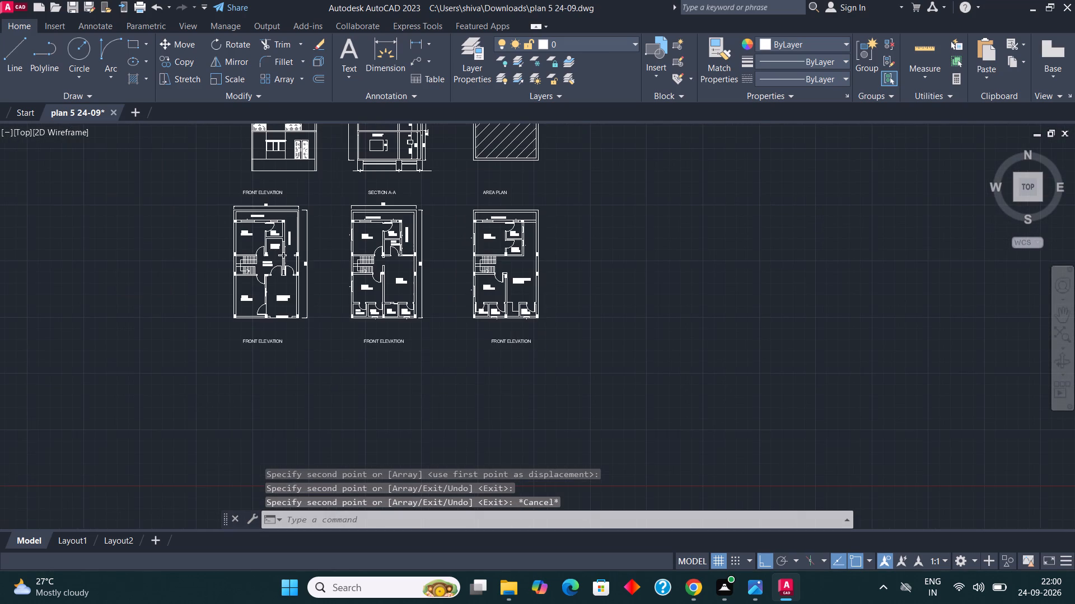
{"action": "scroll", "coordinate": [219, 384], "scroll_direction": "up", "scroll_amount": 1}
{"action": "scroll", "coordinate": [965, 193], "scroll_direction": "up", "scroll_amount": 2}
{"action": "scroll", "coordinate": [897, 329], "scroll_direction": "down", "scroll_amount": 2}
{"action": "scroll", "coordinate": [884, 303], "scroll_direction": "up", "scroll_amount": 2}
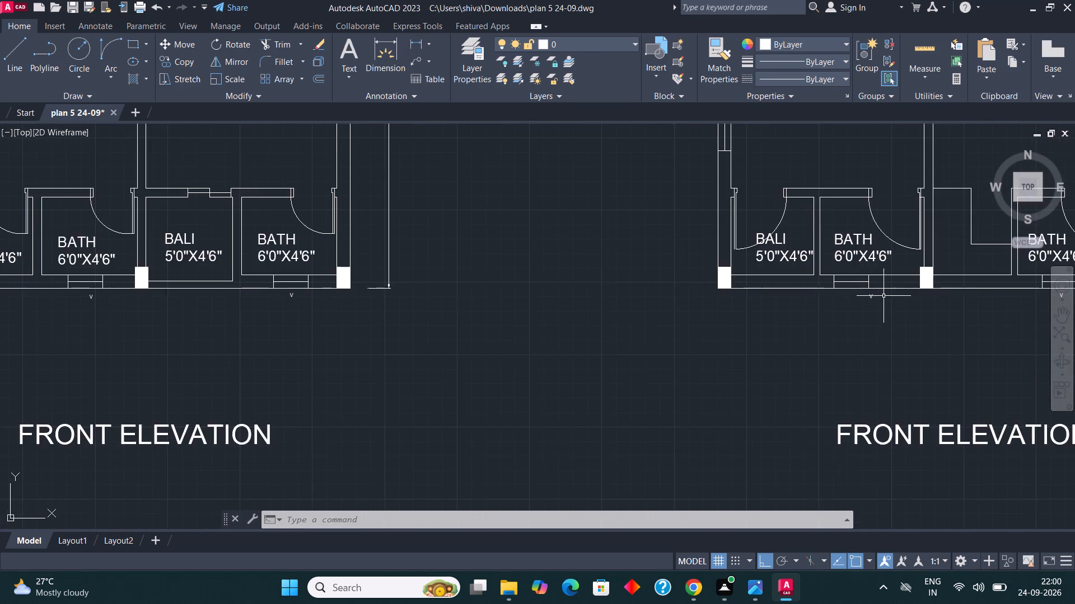
{"action": "scroll", "coordinate": [884, 295], "scroll_direction": "up", "scroll_amount": 2}
{"action": "left_click", "coordinate": [846, 312]}
{"action": "left_click", "coordinate": [837, 297]}
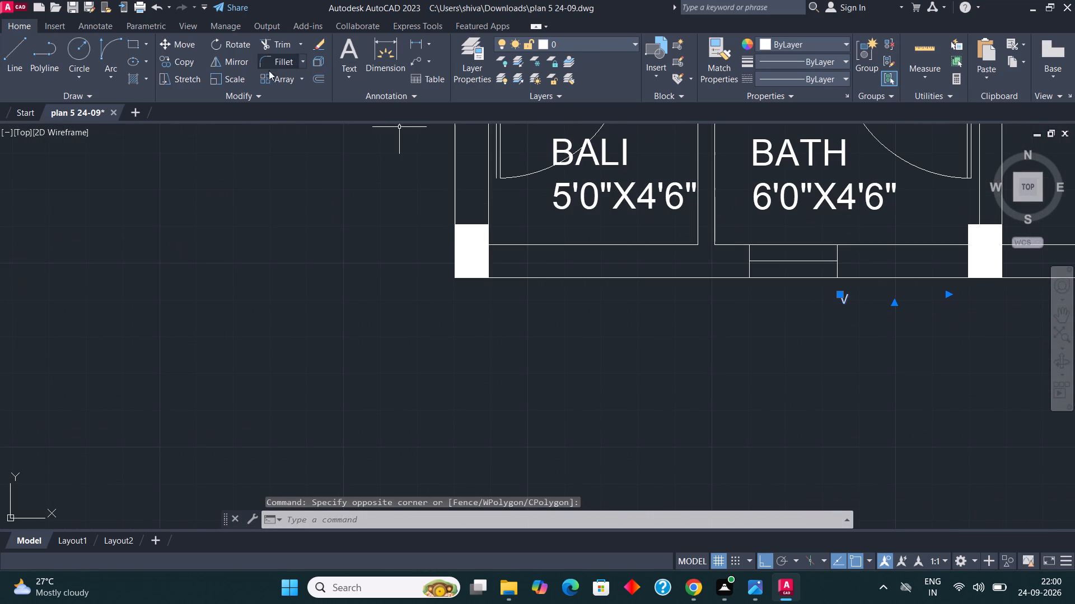
{"action": "left_click", "coordinate": [188, 51]}
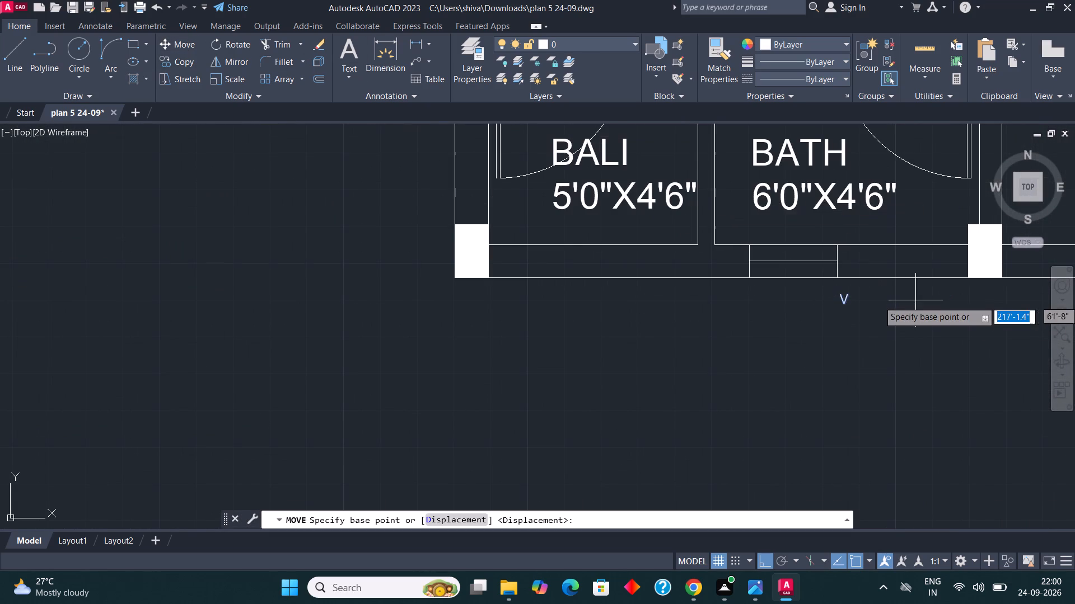
{"action": "scroll", "coordinate": [906, 307], "scroll_direction": "up", "scroll_amount": 2}
{"action": "left_click", "coordinate": [755, 299]}
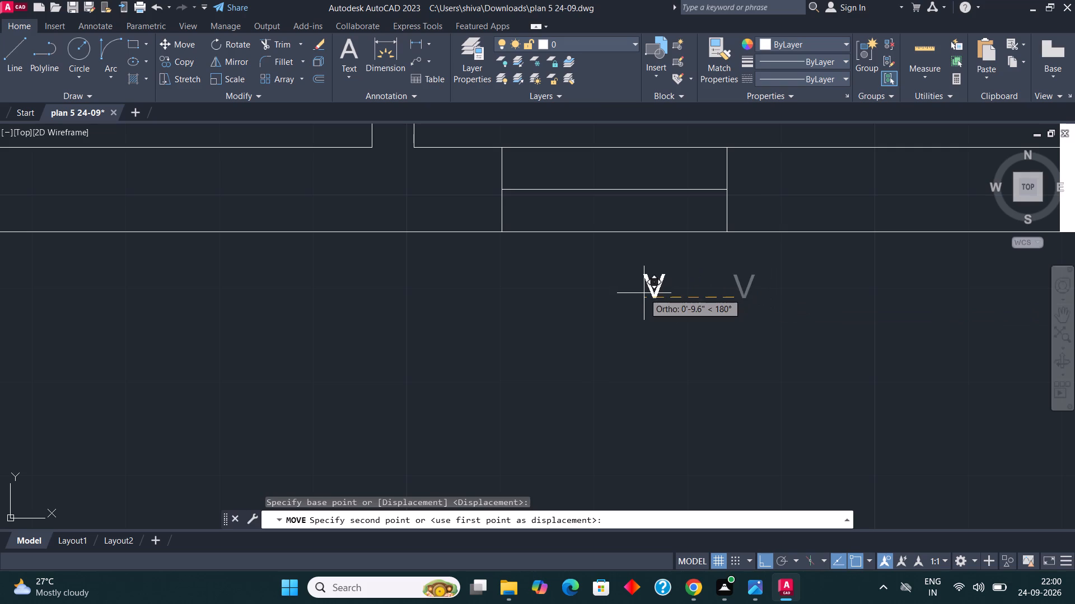
{"action": "left_click", "coordinate": [644, 293]}
Replace the text of the title copy below the ground floor plan with GROUND FLOOR PLAN.
{"action": "scroll", "coordinate": [601, 315], "scroll_direction": "down", "scroll_amount": 2}
{"action": "scroll", "coordinate": [656, 274], "scroll_direction": "down", "scroll_amount": 3}
{"action": "scroll", "coordinate": [876, 279], "scroll_direction": "down", "scroll_amount": 1}
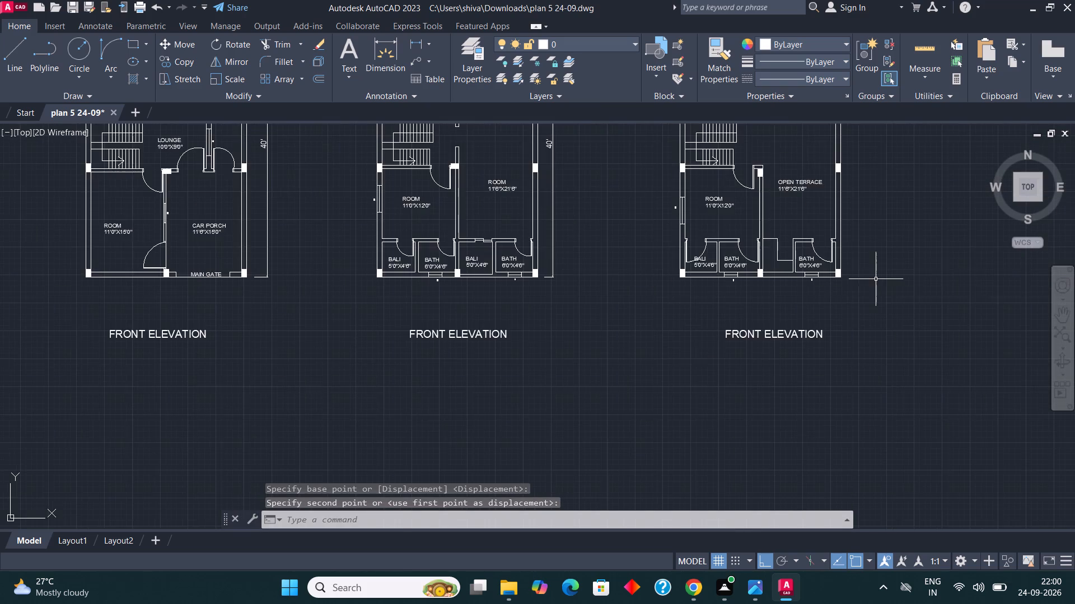
{"action": "scroll", "coordinate": [657, 303], "scroll_direction": "down", "scroll_amount": 4}
{"action": "scroll", "coordinate": [619, 295], "scroll_direction": "up", "scroll_amount": 2}
{"action": "scroll", "coordinate": [532, 280], "scroll_direction": "up", "scroll_amount": 2}
{"action": "scroll", "coordinate": [570, 313], "scroll_direction": "up", "scroll_amount": 1}
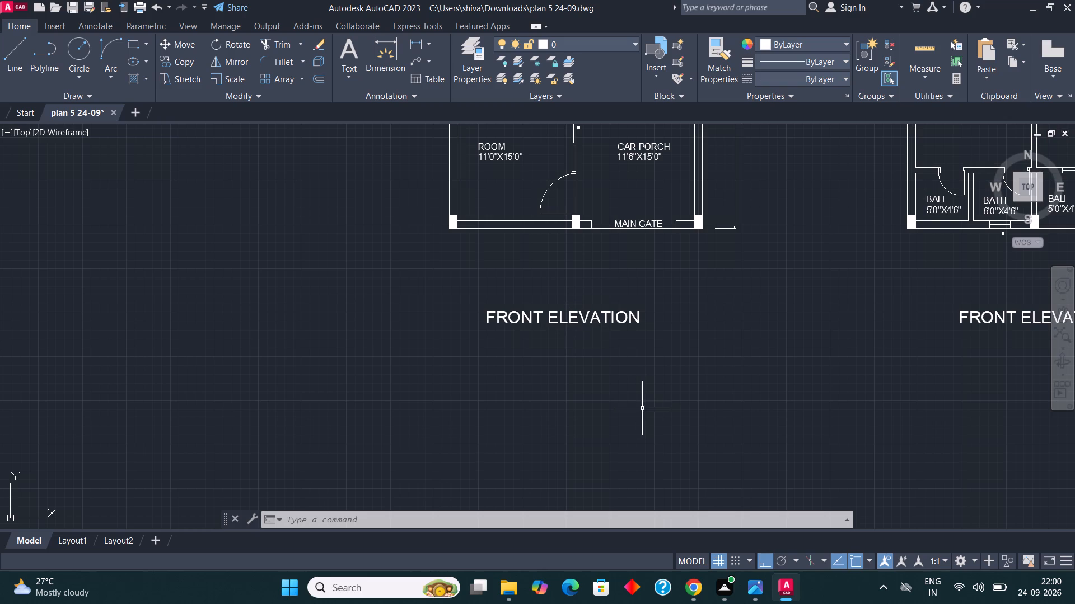
{"action": "double_click", "coordinate": [526, 314]}
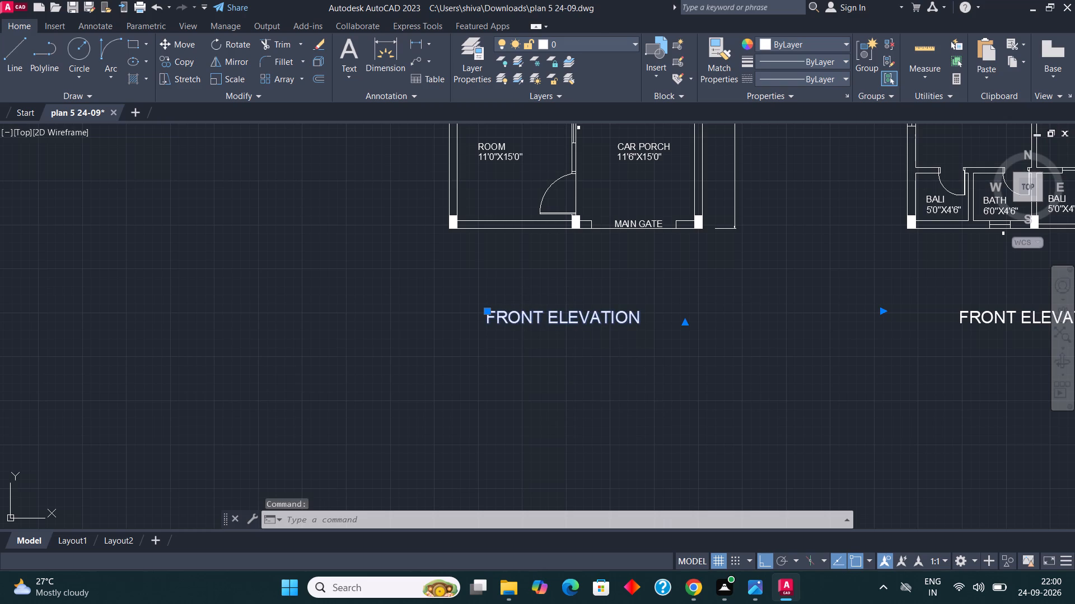
{"action": "left_click", "coordinate": [643, 323]}
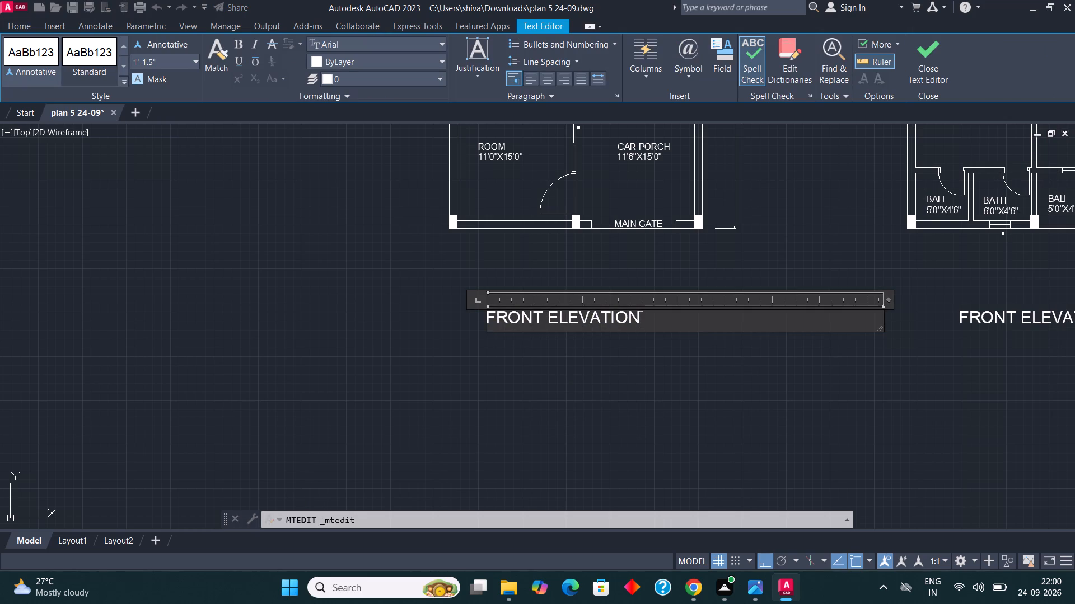
{"action": "key", "text": "BackSpace"}
{"action": "key", "text": "BackSpace"}
{"action": "key", "text": "BackSpace"}
{"action": "key", "text": "BackSpace"}
{"action": "key", "text": "BackSpace"}
{"action": "key", "text": "BackSpace"}
{"action": "key", "text": "BackSpace"}
{"action": "key", "text": "BackSpace"}
{"action": "key", "text": "BackSpace"}
{"action": "key", "text": "BackSpace"}
{"action": "key", "text": "BackSpace"}
{"action": "key", "text": "BackSpace"}
{"action": "key", "text": "BackSpace"}
{"action": "key", "text": "BackSpace"}
{"action": "key", "text": "BackSpace"}
{"action": "key", "text": "BackSpace"}
{"action": "key", "text": "BackSpace"}
{"action": "key", "text": "BackSpace"}
{"action": "key", "text": "BackSpace"}
{"action": "type", "text": "GROUND FLOOR"}
{"action": "key", "text": "space"}
{"action": "type", "text": "PLAN"}
{"action": "key", "text": "space"}
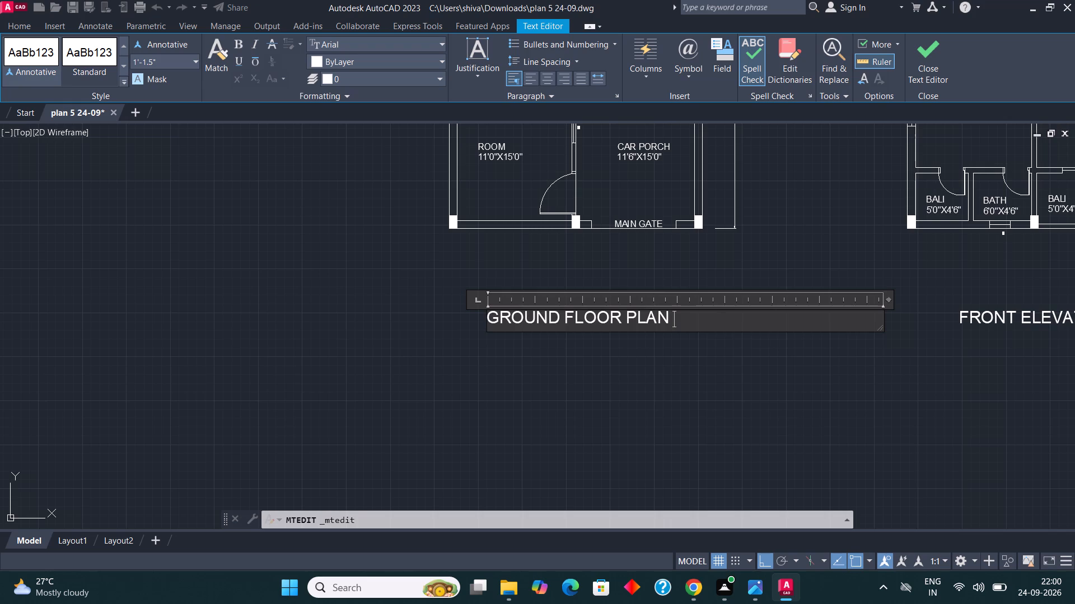
{"action": "left_click", "coordinate": [624, 384]}
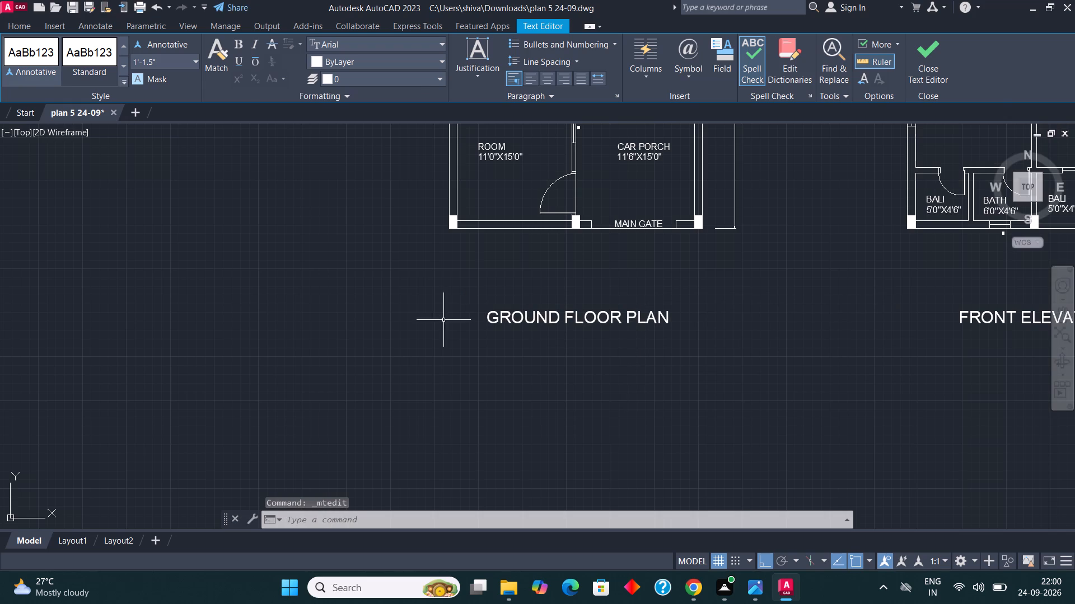
Replace the text of the title copy below the middle floor plan with FIRST FLOOR PLAN.
{"action": "scroll", "coordinate": [419, 286], "scroll_direction": "down", "scroll_amount": 2}
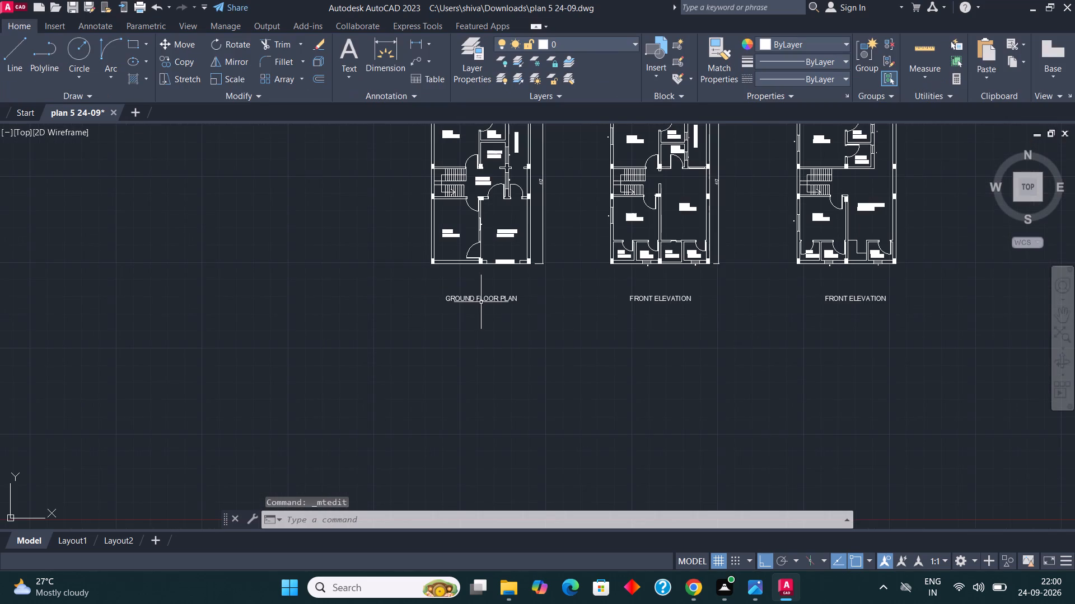
{"action": "scroll", "coordinate": [682, 295], "scroll_direction": "up", "scroll_amount": 2}
{"action": "double_click", "coordinate": [677, 303]}
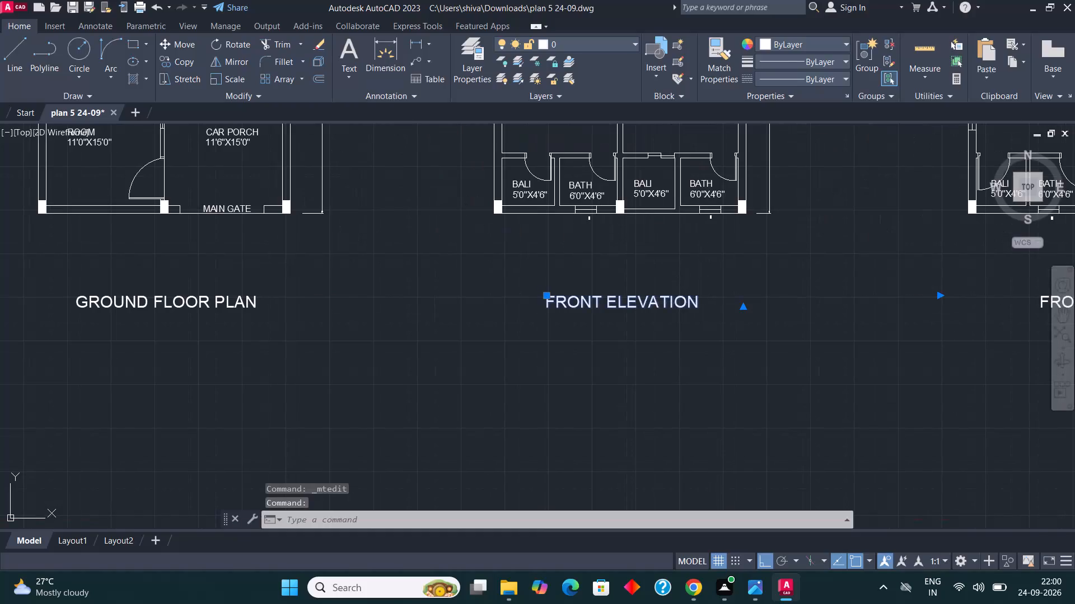
{"action": "left_click", "coordinate": [705, 309]}
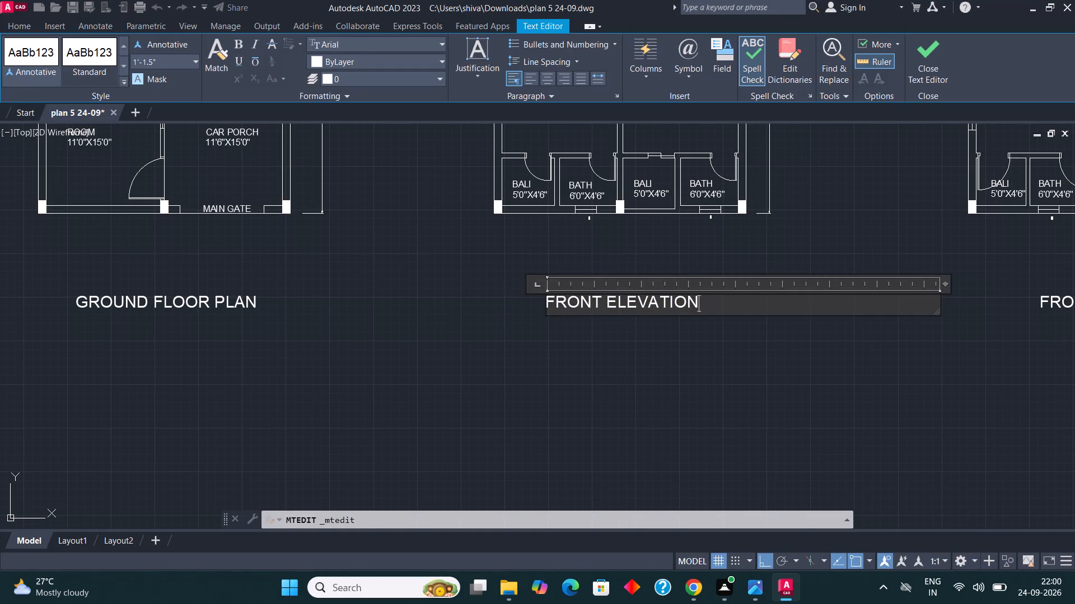
{"action": "key", "text": "BackSpace"}
{"action": "key", "text": "BackSpace"}
{"action": "key", "text": "BackSpace"}
{"action": "key", "text": "BackSpace"}
{"action": "key", "text": "BackSpace"}
{"action": "key", "text": "BackSpace"}
{"action": "key", "text": "BackSpace"}
{"action": "key", "text": "BackSpace"}
{"action": "key", "text": "BackSpace"}
{"action": "key", "text": "BackSpace"}
{"action": "key", "text": "BackSpace"}
{"action": "key", "text": "BackSpace"}
{"action": "key", "text": "BackSpace"}
{"action": "key", "text": "BackSpace"}
{"action": "key", "text": "BackSpace"}
{"action": "key", "text": "BackSpace"}
{"action": "key", "text": "BackSpace"}
{"action": "key", "text": "BackSpace"}
{"action": "key", "text": "BackSpace"}
{"action": "key", "text": "BackSpace"}
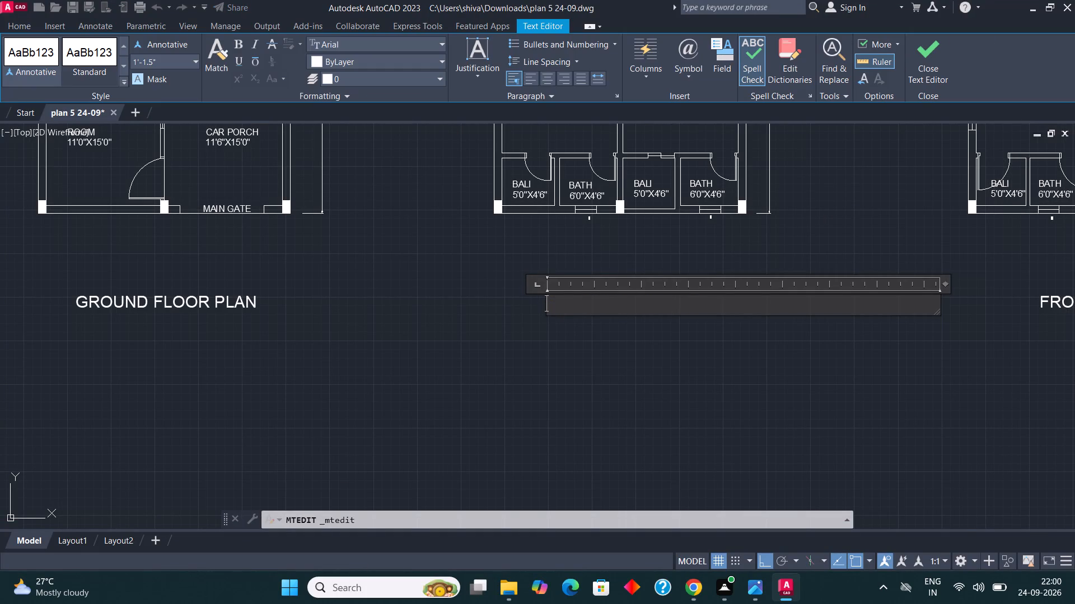
{"action": "type", "text": "FIRST FRLOOR"}
{"action": "key", "text": "space"}
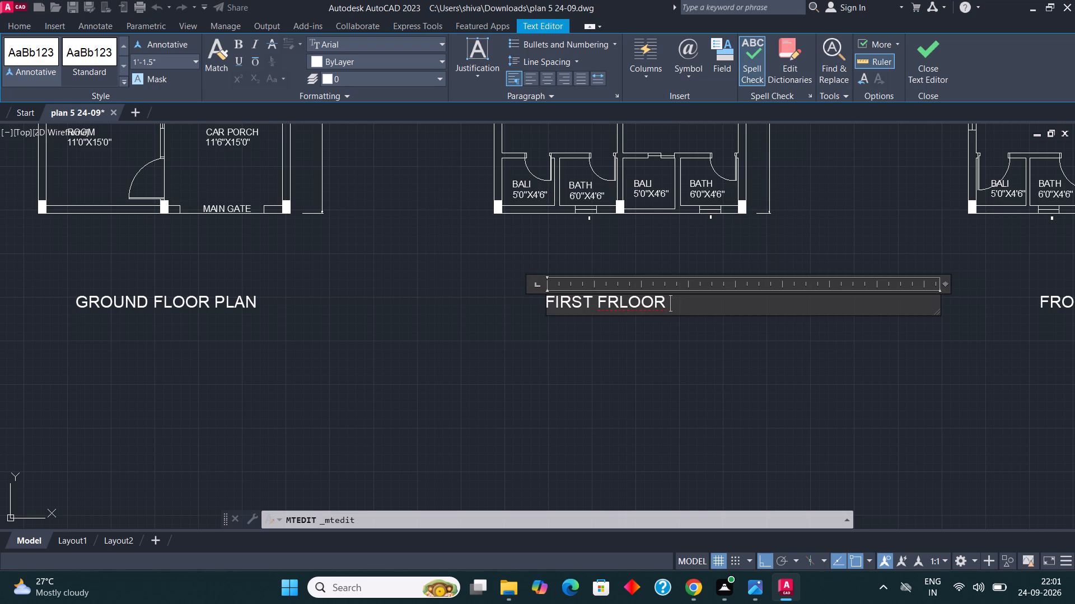
{"action": "type", "text": "PLAN"}
{"action": "key", "text": "space"}
{"action": "scroll", "coordinate": [619, 303], "scroll_direction": "up", "scroll_amount": 2}
{"action": "left_click", "coordinate": [615, 303]}
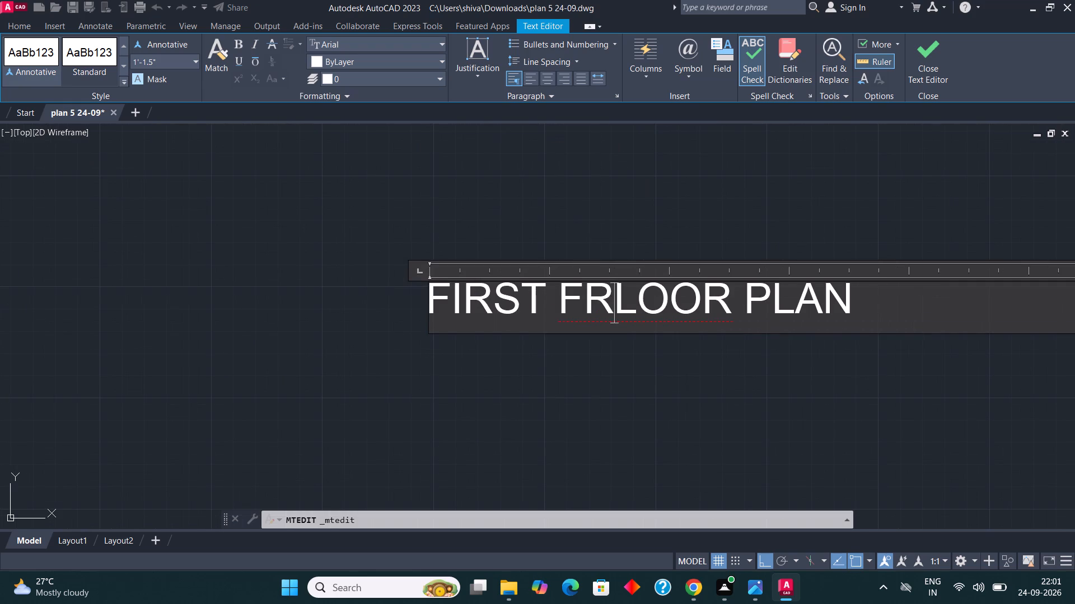
{"action": "key", "text": "BackSpace"}
{"action": "left_click", "coordinate": [613, 361]}
Replace the text of the title copy below the open terrace floor plan with SUMMER HOUSE PLAN.
{"action": "scroll", "coordinate": [529, 298], "scroll_direction": "down", "scroll_amount": 5}
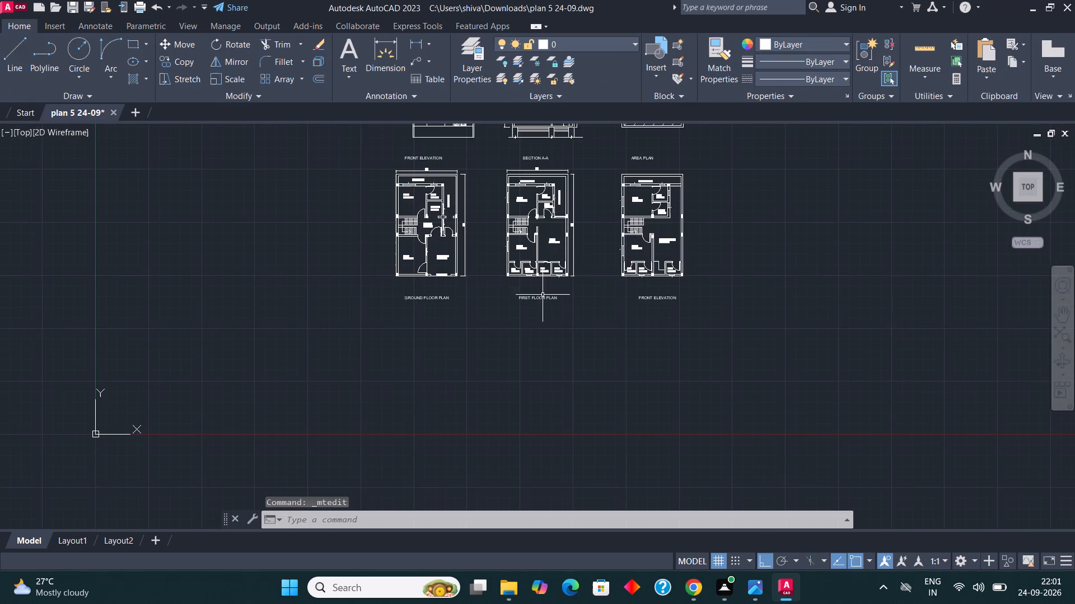
{"action": "scroll", "coordinate": [616, 290], "scroll_direction": "up", "scroll_amount": 2}
{"action": "scroll", "coordinate": [738, 320], "scroll_direction": "up", "scroll_amount": 2}
{"action": "left_click", "coordinate": [640, 292]}
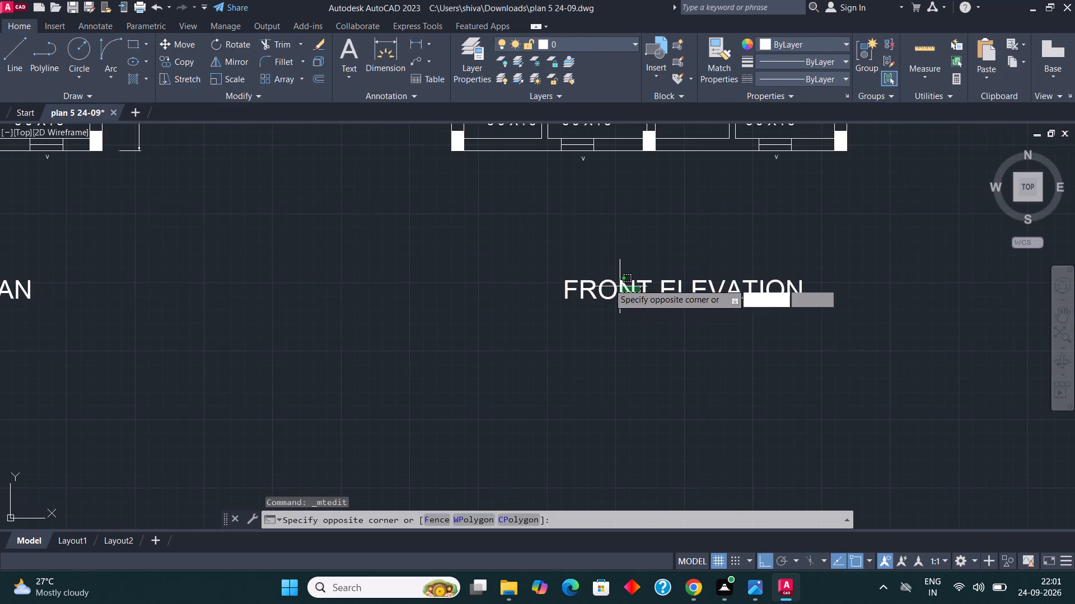
{"action": "double_click", "coordinate": [606, 283]}
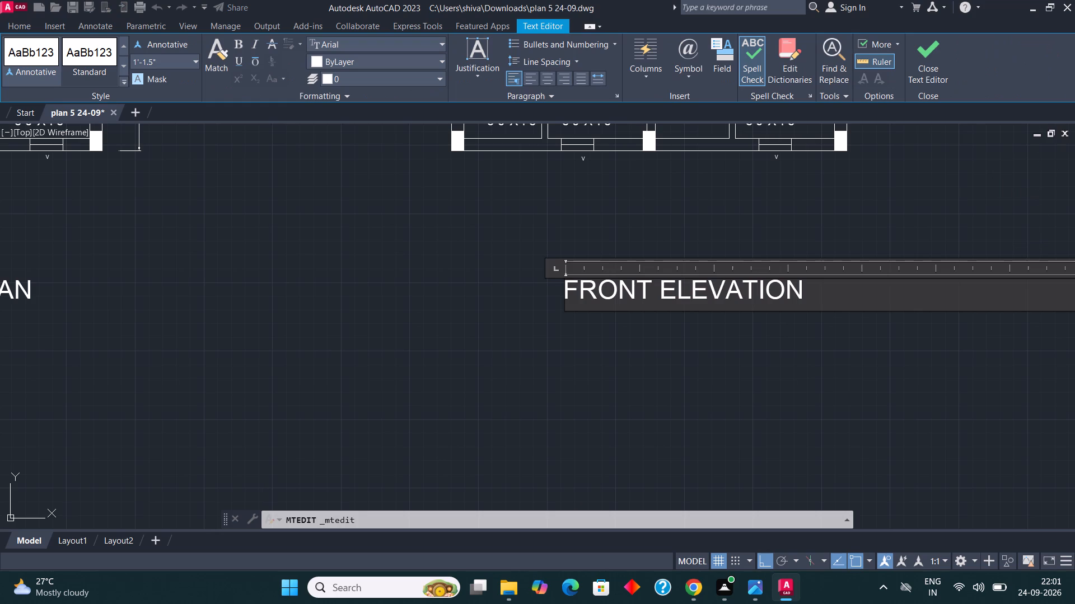
{"action": "left_click", "coordinate": [648, 293]}
{"action": "left_click", "coordinate": [810, 293]}
{"action": "key", "text": "BackSpace"}
{"action": "key", "text": "BackSpace"}
{"action": "key", "text": "BackSpace"}
{"action": "key", "text": "BackSpace"}
{"action": "key", "text": "BackSpace"}
{"action": "key", "text": "BackSpace"}
{"action": "key", "text": "BackSpace"}
{"action": "key", "text": "BackSpace"}
{"action": "key", "text": "BackSpace"}
{"action": "key", "text": "BackSpace"}
{"action": "key", "text": "BackSpace"}
{"action": "key", "text": "BackSpace"}
{"action": "key", "text": "BackSpace"}
{"action": "key", "text": "BackSpace"}
{"action": "key", "text": "BackSpace"}
{"action": "key", "text": "BackSpace"}
{"action": "key", "text": "BackSpace"}
{"action": "key", "text": "BackSpace"}
{"action": "key", "text": "BackSpace"}
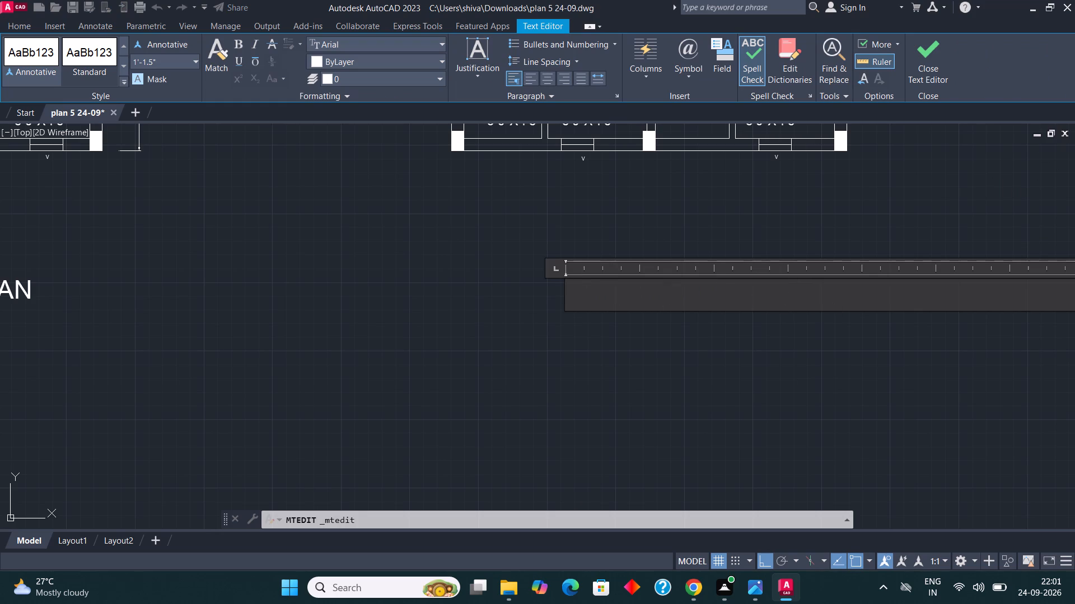
{"action": "type", "text": "SUMMER HOUSE PLAN"}
{"action": "scroll", "coordinate": [805, 294], "scroll_direction": "up", "scroll_amount": 1}
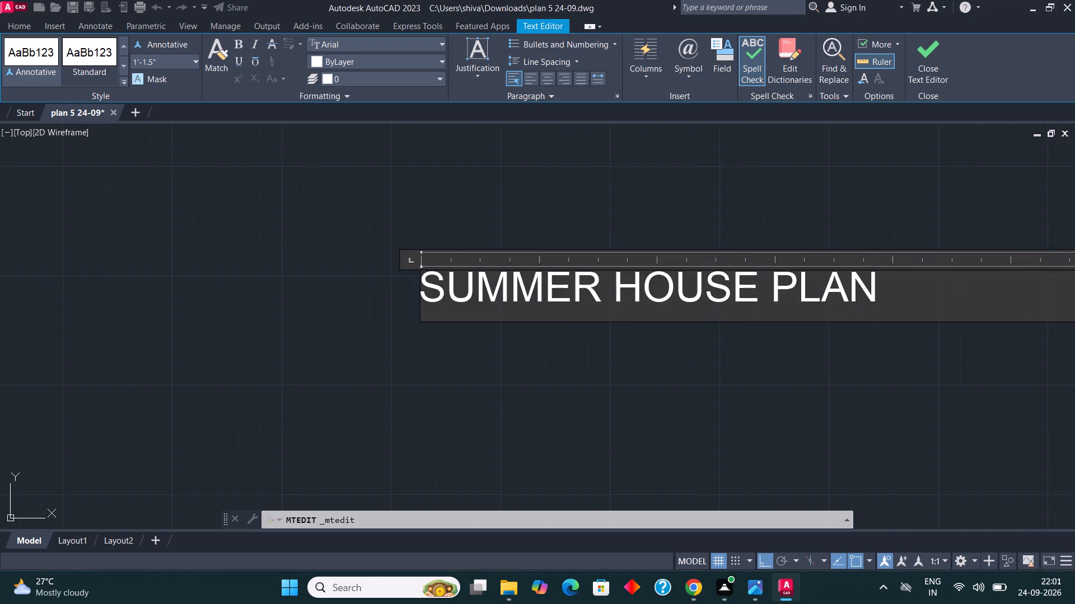
{"action": "left_click", "coordinate": [797, 345]}
Move the GROUND FLOOR PLAN, FIRST FLOOR PLAN and SUMMER HOUSE PLAN titles together straight up, closer to their plans.
{"action": "scroll", "coordinate": [788, 334], "scroll_direction": "down", "scroll_amount": 6}
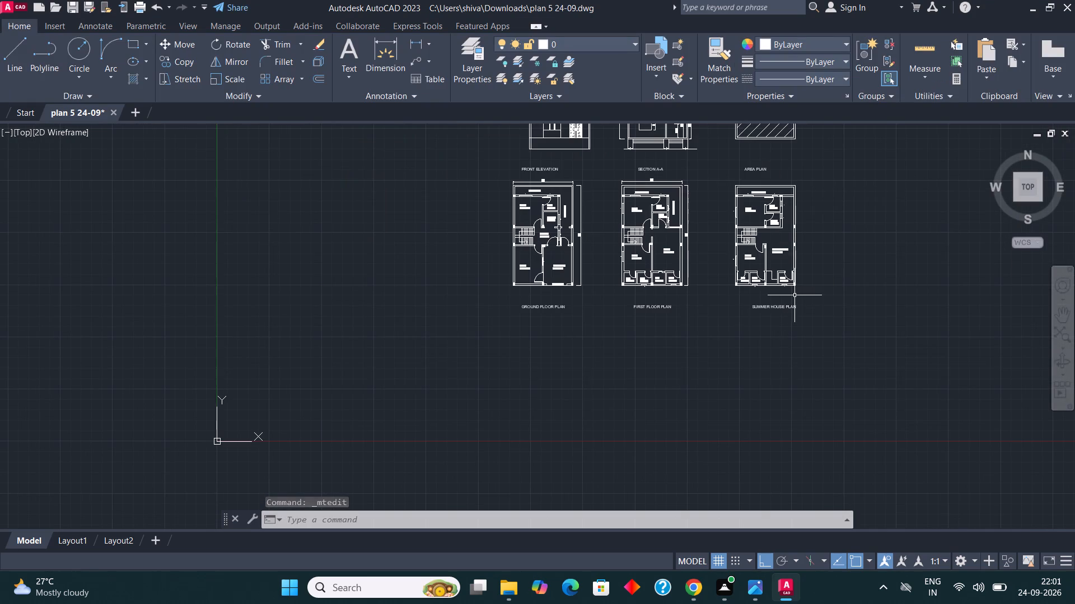
{"action": "scroll", "coordinate": [794, 295], "scroll_direction": "down", "scroll_amount": 1}
{"action": "scroll", "coordinate": [794, 295], "scroll_direction": "up", "scroll_amount": 3}
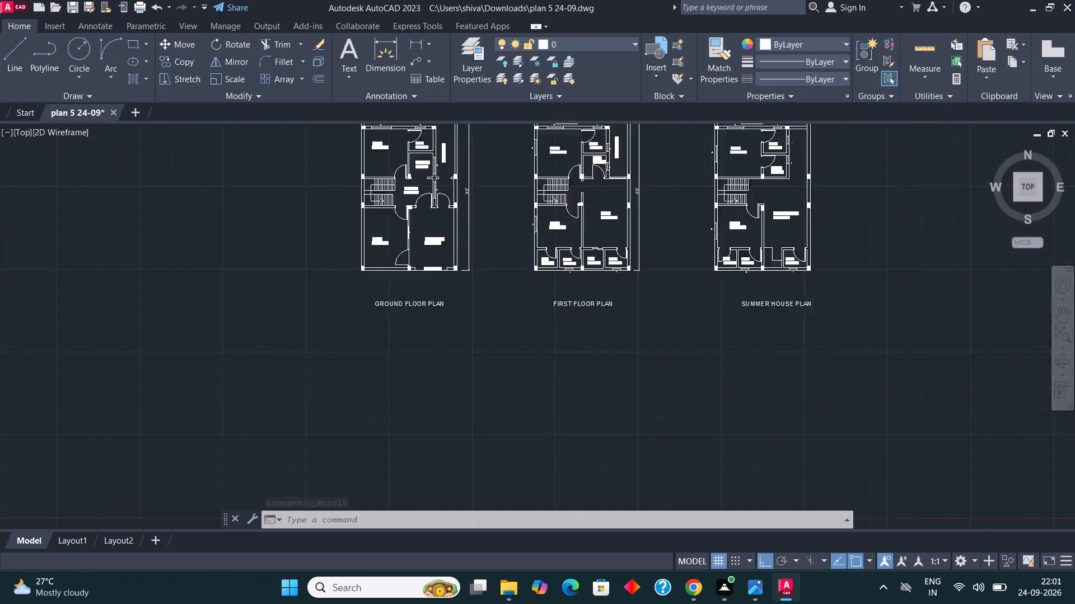
{"action": "scroll", "coordinate": [761, 309], "scroll_direction": "up", "scroll_amount": 1}
{"action": "left_click", "coordinate": [774, 317]}
{"action": "left_click", "coordinate": [732, 287]}
{"action": "scroll", "coordinate": [756, 295], "scroll_direction": "down", "scroll_amount": 2}
{"action": "scroll", "coordinate": [617, 303], "scroll_direction": "up", "scroll_amount": 1}
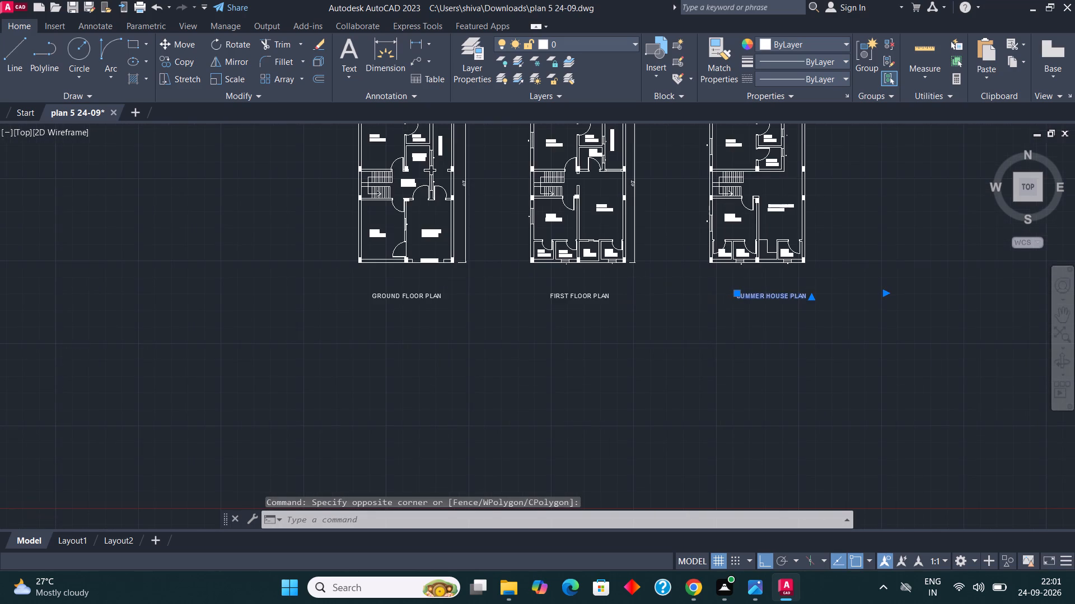
{"action": "left_click", "coordinate": [619, 303]}
{"action": "left_click", "coordinate": [591, 285]}
{"action": "scroll", "coordinate": [620, 298], "scroll_direction": "down", "scroll_amount": 2}
{"action": "scroll", "coordinate": [478, 287], "scroll_direction": "up", "scroll_amount": 3}
{"action": "left_click_drag", "start_coordinate": [521, 352], "coordinate": [512, 332]}
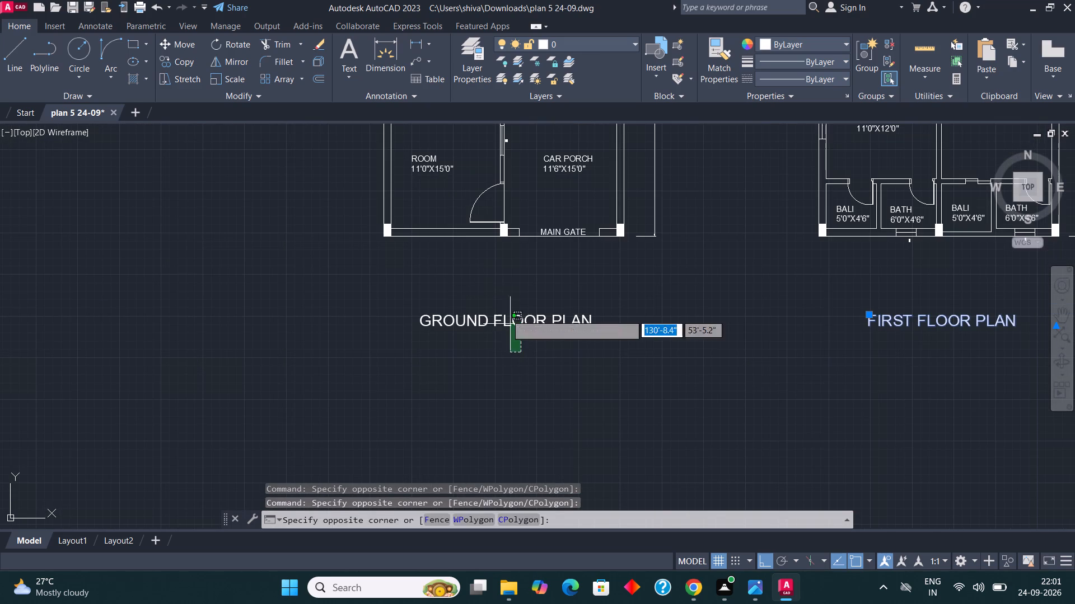
{"action": "left_click", "coordinate": [506, 313]}
{"action": "scroll", "coordinate": [496, 315], "scroll_direction": "down", "scroll_amount": 1}
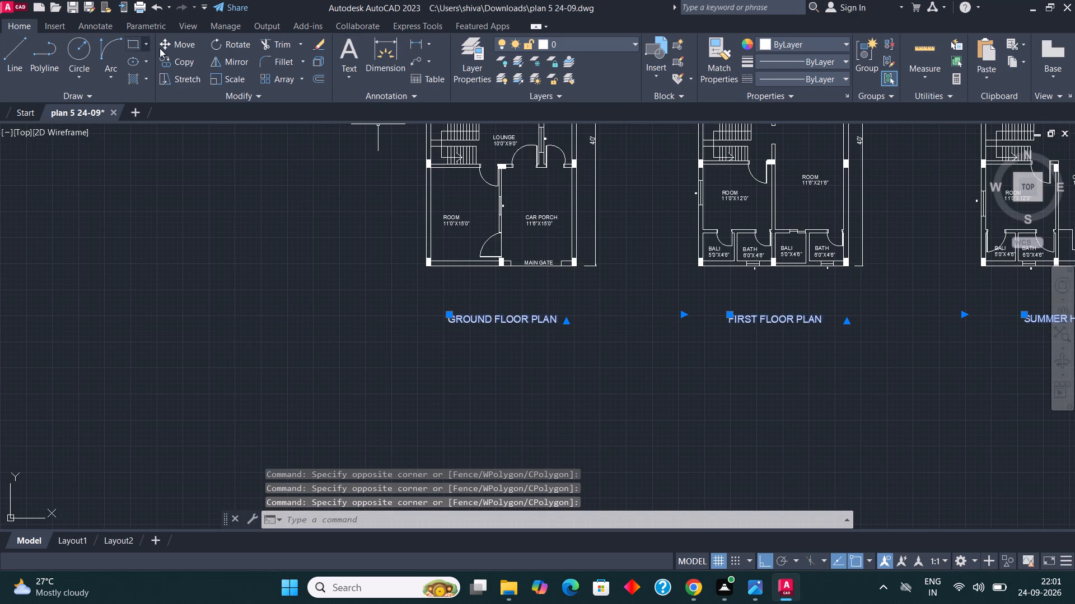
{"action": "left_click", "coordinate": [170, 47]}
{"action": "scroll", "coordinate": [511, 327], "scroll_direction": "up", "scroll_amount": 2}
{"action": "left_click", "coordinate": [512, 328]}
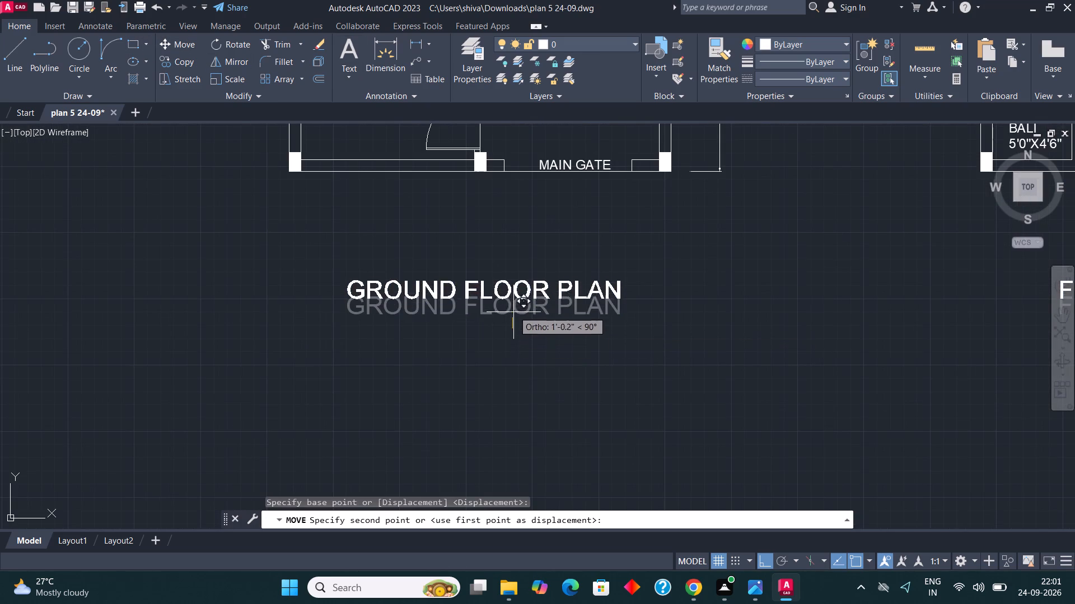
{"action": "left_click", "coordinate": [508, 270]}
Move the FRONT ELEVATION, SECTION A-A and AREA PLAN titles together straight up, closer to their drawings.
{"action": "scroll", "coordinate": [500, 346], "scroll_direction": "down", "scroll_amount": 5}
{"action": "scroll", "coordinate": [505, 265], "scroll_direction": "up", "scroll_amount": 2}
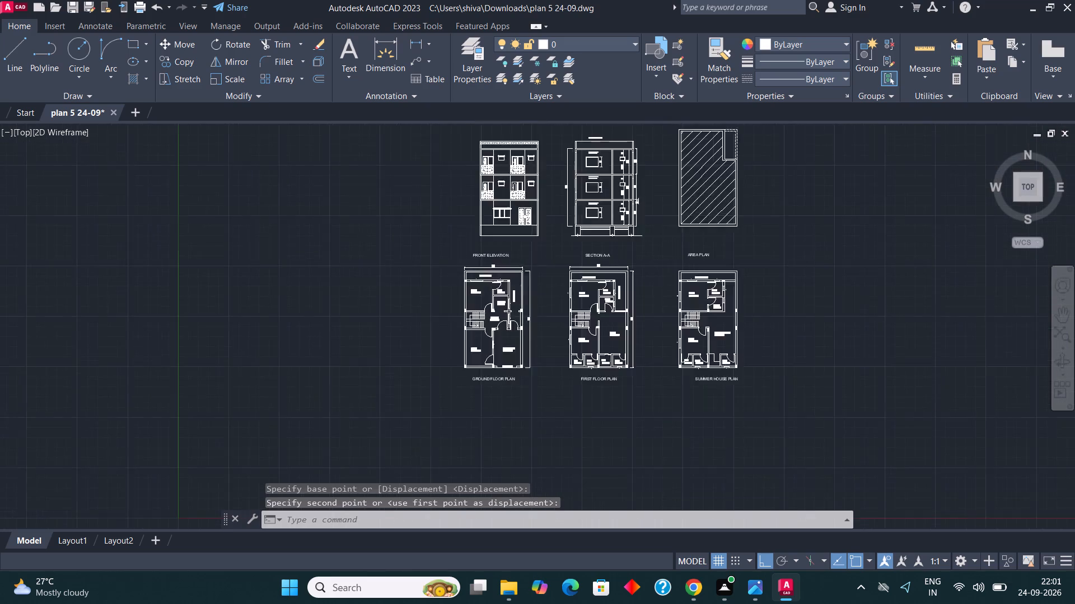
{"action": "scroll", "coordinate": [504, 263], "scroll_direction": "up", "scroll_amount": 3}
{"action": "left_click", "coordinate": [495, 253]}
{"action": "left_click", "coordinate": [478, 211]}
{"action": "scroll", "coordinate": [450, 237], "scroll_direction": "down", "scroll_amount": 3}
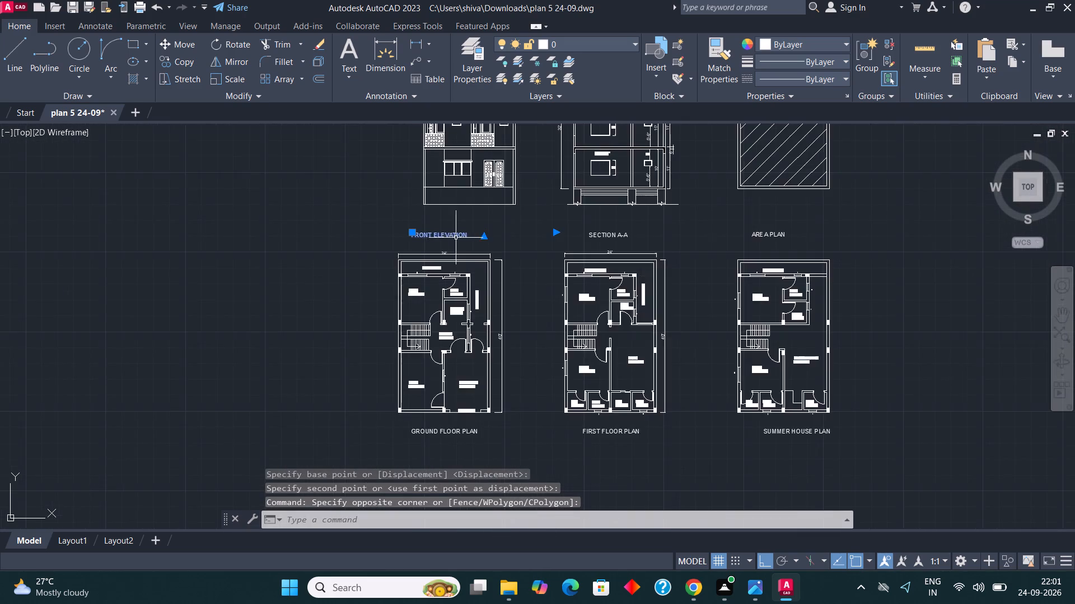
{"action": "scroll", "coordinate": [509, 222], "scroll_direction": "up", "scroll_amount": 2}
{"action": "left_click", "coordinate": [771, 277]}
{"action": "left_click", "coordinate": [750, 238]}
{"action": "scroll", "coordinate": [549, 267], "scroll_direction": "down", "scroll_amount": 1}
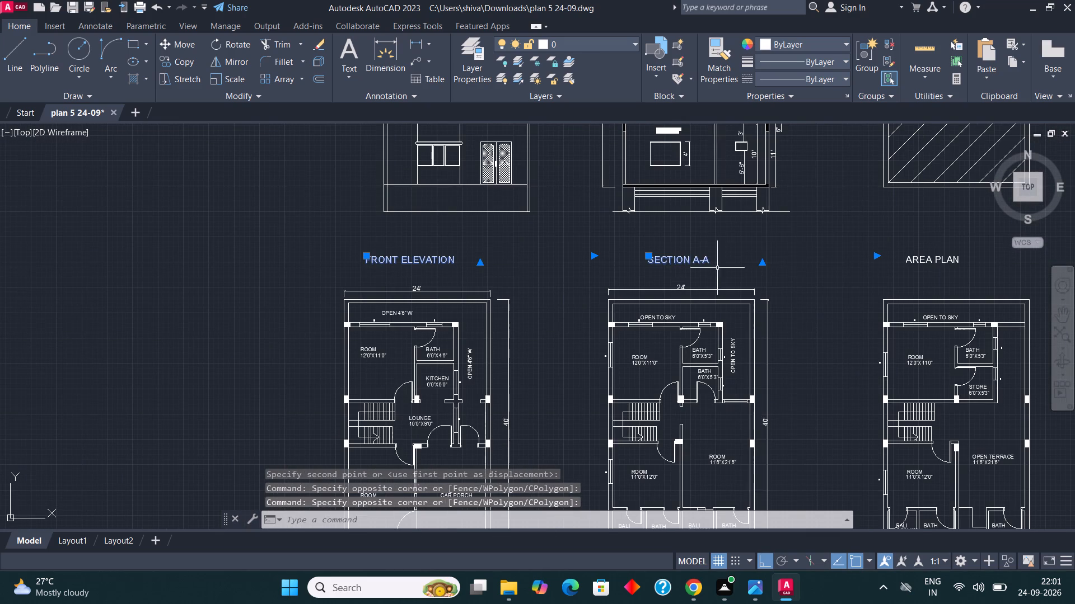
{"action": "scroll", "coordinate": [965, 275], "scroll_direction": "up", "scroll_amount": 2}
{"action": "left_click", "coordinate": [947, 281]}
{"action": "left_click", "coordinate": [894, 197]}
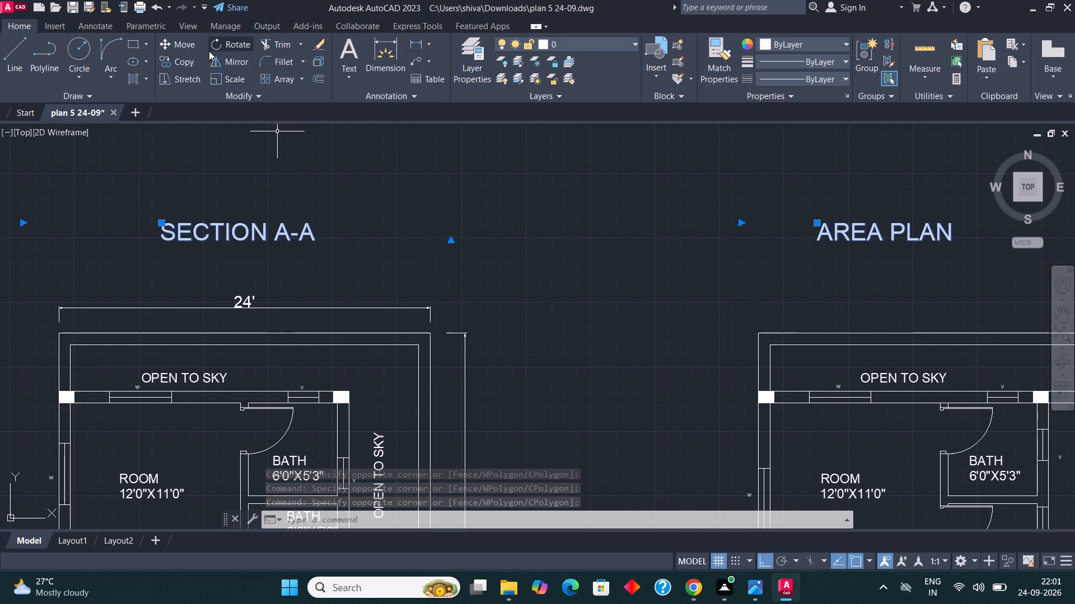
{"action": "left_click", "coordinate": [172, 43]}
{"action": "scroll", "coordinate": [389, 267], "scroll_direction": "down", "scroll_amount": 2}
{"action": "scroll", "coordinate": [336, 253], "scroll_direction": "up", "scroll_amount": 1}
{"action": "left_click", "coordinate": [336, 253]}
{"action": "left_click", "coordinate": [339, 221]}
Move the FRONT ELEVATION title horizontally to the right beneath the elevation drawing.
{"action": "scroll", "coordinate": [445, 230], "scroll_direction": "down", "scroll_amount": 3}
{"action": "scroll", "coordinate": [325, 215], "scroll_direction": "up", "scroll_amount": 4}
{"action": "left_click", "coordinate": [369, 295]}
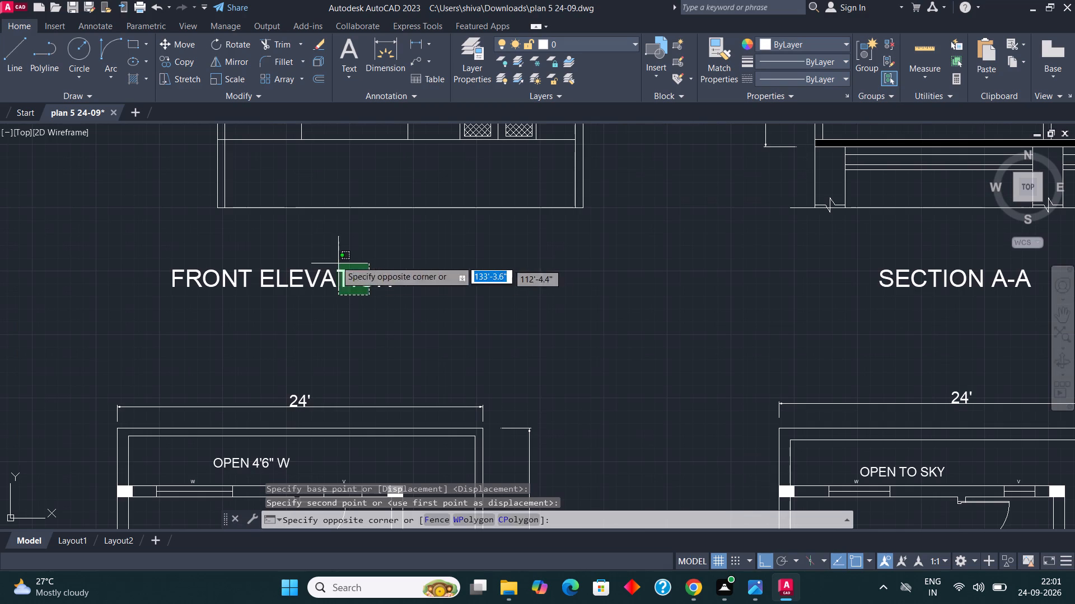
{"action": "left_click", "coordinate": [335, 261]}
{"action": "key", "text": "space"}
{"action": "left_click", "coordinate": [396, 289]}
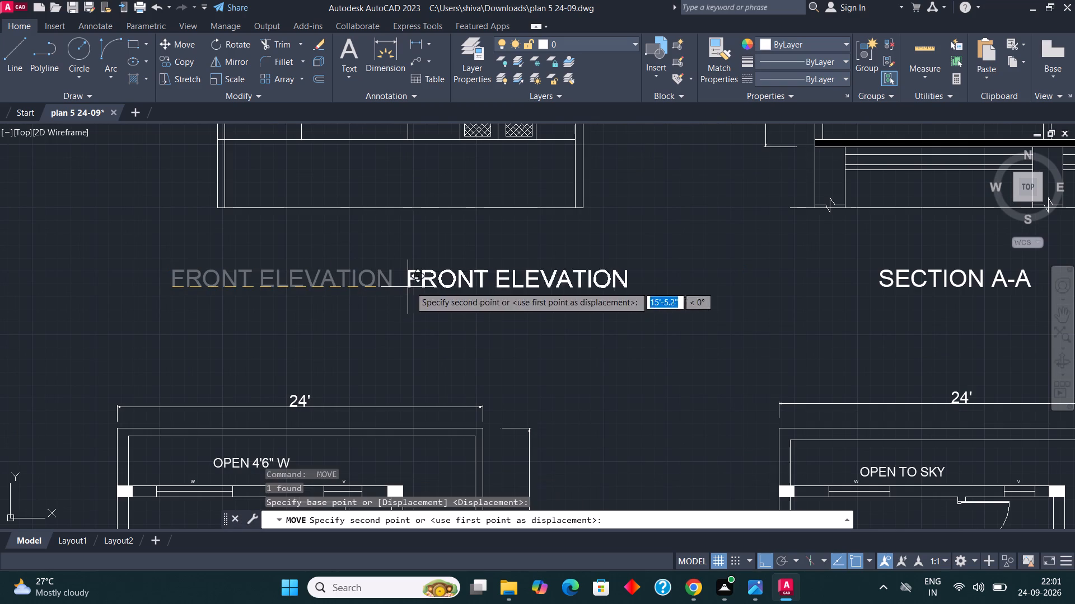
{"action": "scroll", "coordinate": [374, 271], "scroll_direction": "up", "scroll_amount": 2}
{"action": "left_click", "coordinate": [303, 246]}
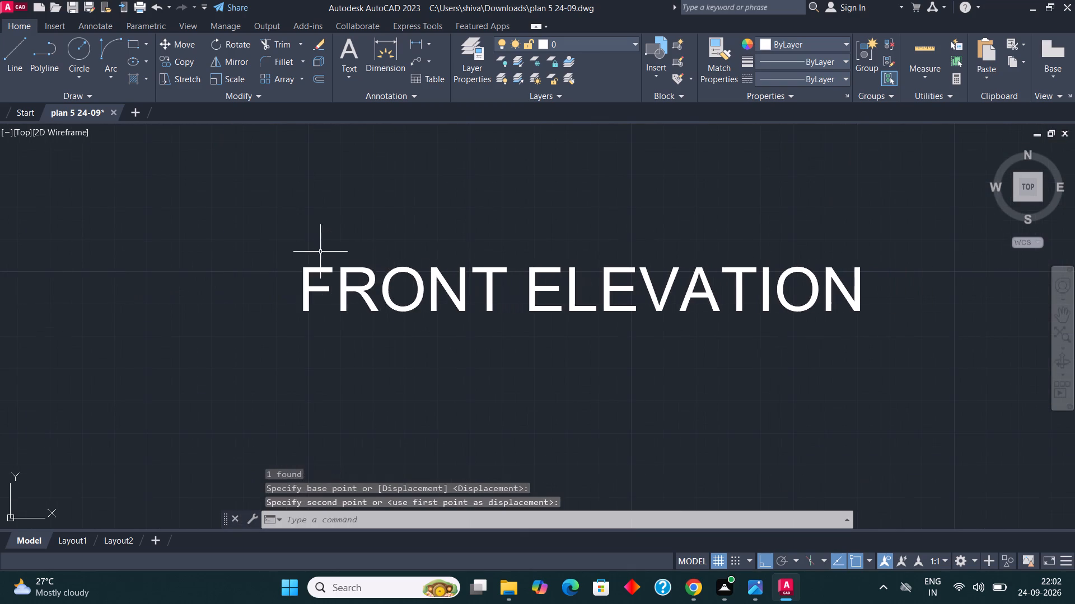
Nudge the FRONT ELEVATION title back to the left so it sits centred beneath the elevation.
{"action": "scroll", "coordinate": [336, 257], "scroll_direction": "down", "scroll_amount": 5}
{"action": "scroll", "coordinate": [391, 289], "scroll_direction": "down", "scroll_amount": 1}
{"action": "scroll", "coordinate": [380, 265], "scroll_direction": "up", "scroll_amount": 4}
{"action": "left_click", "coordinate": [391, 334]}
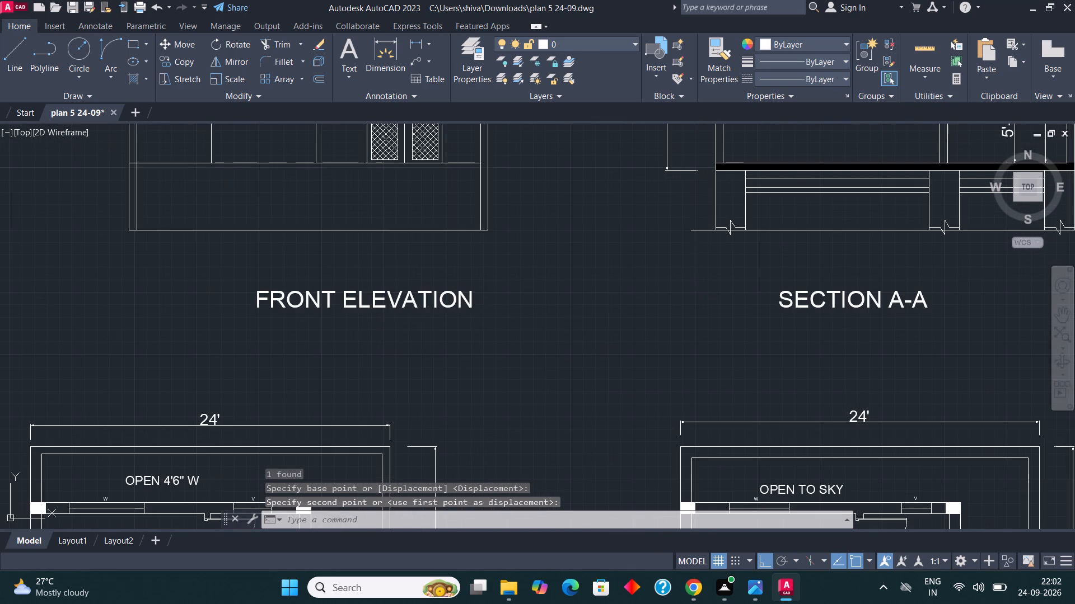
{"action": "left_click", "coordinate": [350, 276]}
{"action": "key", "text": "space"}
{"action": "left_click", "coordinate": [361, 294]}
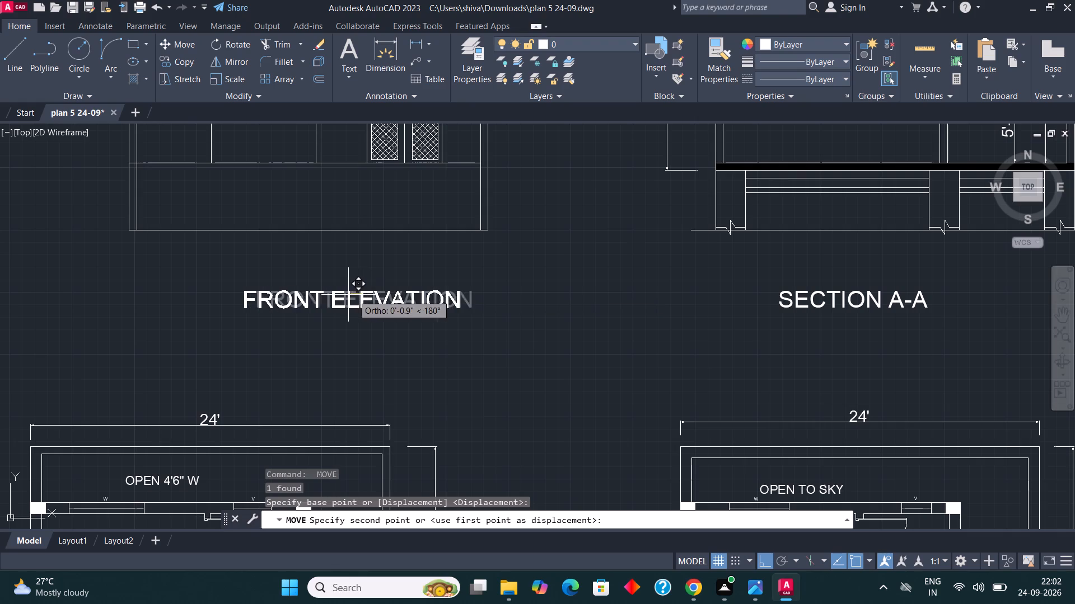
{"action": "left_click", "coordinate": [332, 295]}
Move the front elevation together with its title about 6' to the left, lining it up above the ground floor plan.
{"action": "scroll", "coordinate": [354, 292], "scroll_direction": "down", "scroll_amount": 3}
{"action": "scroll", "coordinate": [438, 290], "scroll_direction": "down", "scroll_amount": 1}
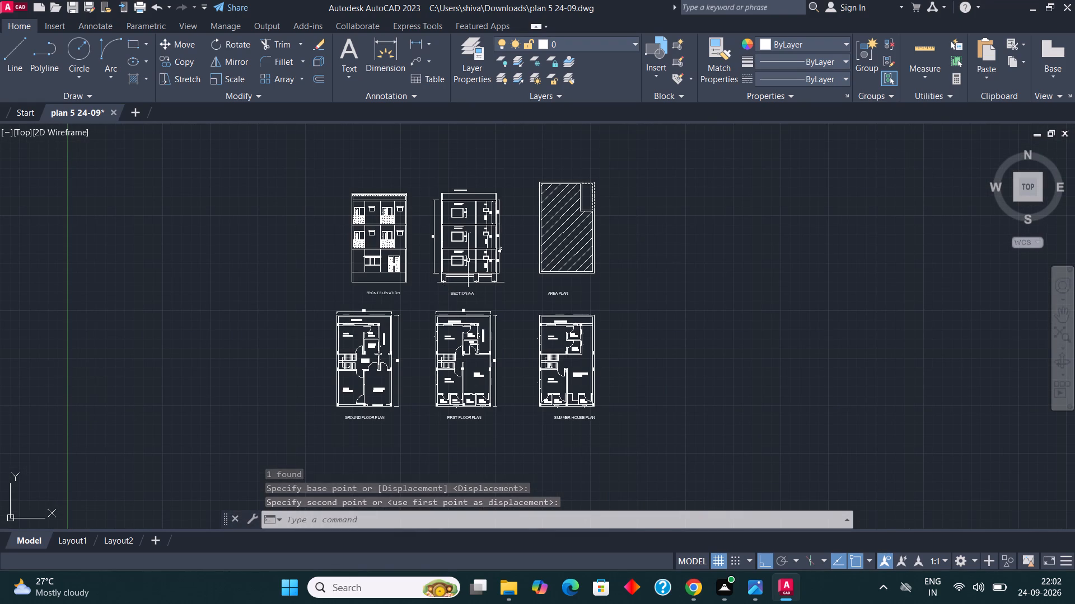
{"action": "scroll", "coordinate": [454, 289], "scroll_direction": "up", "scroll_amount": 2}
{"action": "scroll", "coordinate": [488, 255], "scroll_direction": "down", "scroll_amount": 1}
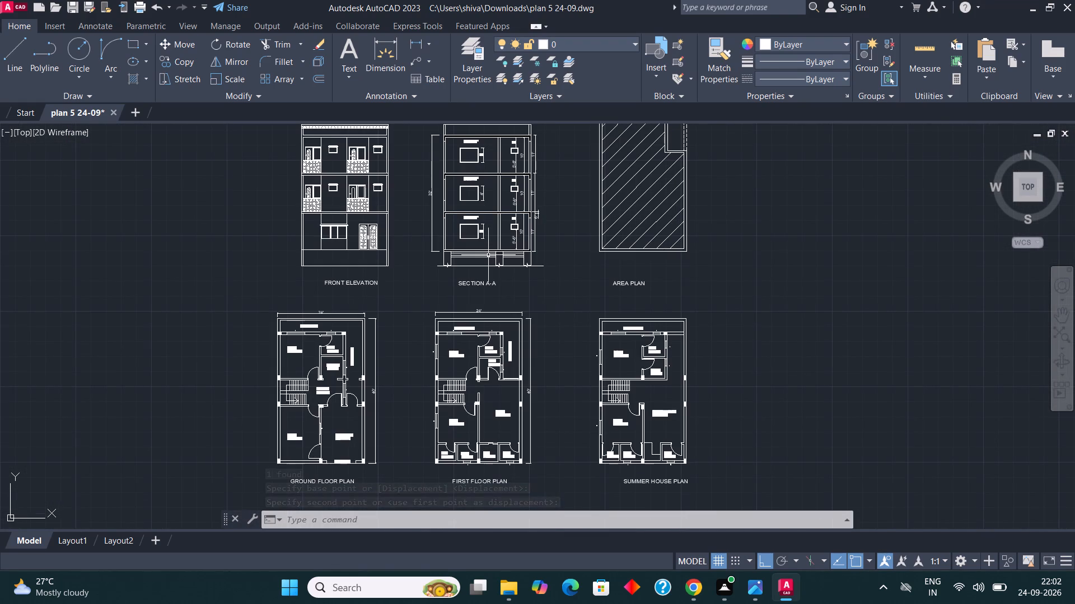
{"action": "scroll", "coordinate": [391, 276], "scroll_direction": "up", "scroll_amount": 1}
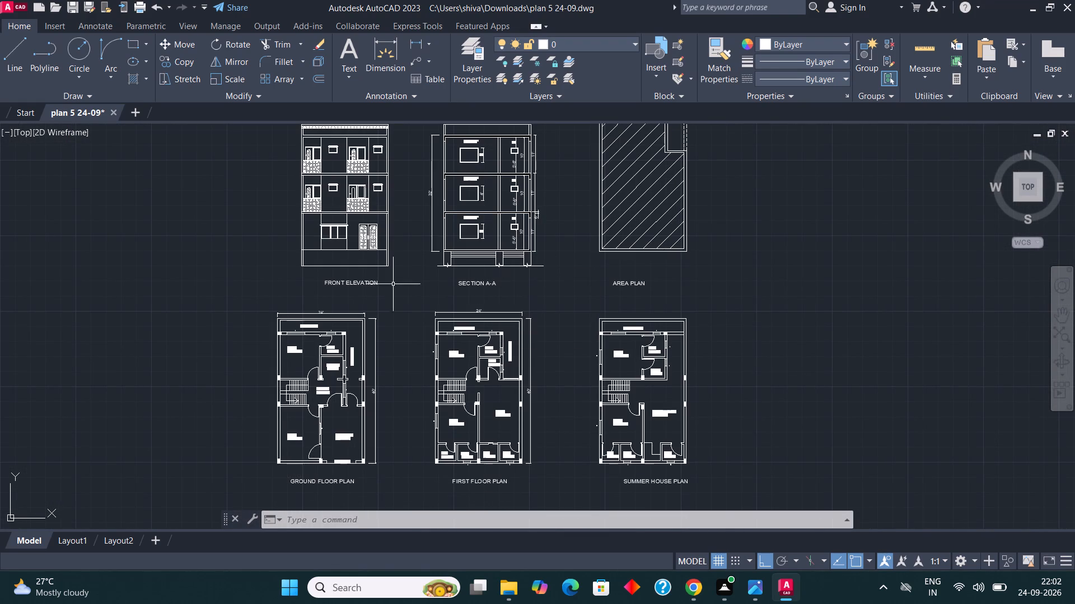
{"action": "scroll", "coordinate": [392, 282], "scroll_direction": "up", "scroll_amount": 1}
{"action": "scroll", "coordinate": [418, 306], "scroll_direction": "down", "scroll_amount": 2}
{"action": "left_click", "coordinate": [420, 322]}
{"action": "scroll", "coordinate": [349, 262], "scroll_direction": "down", "scroll_amount": 1}
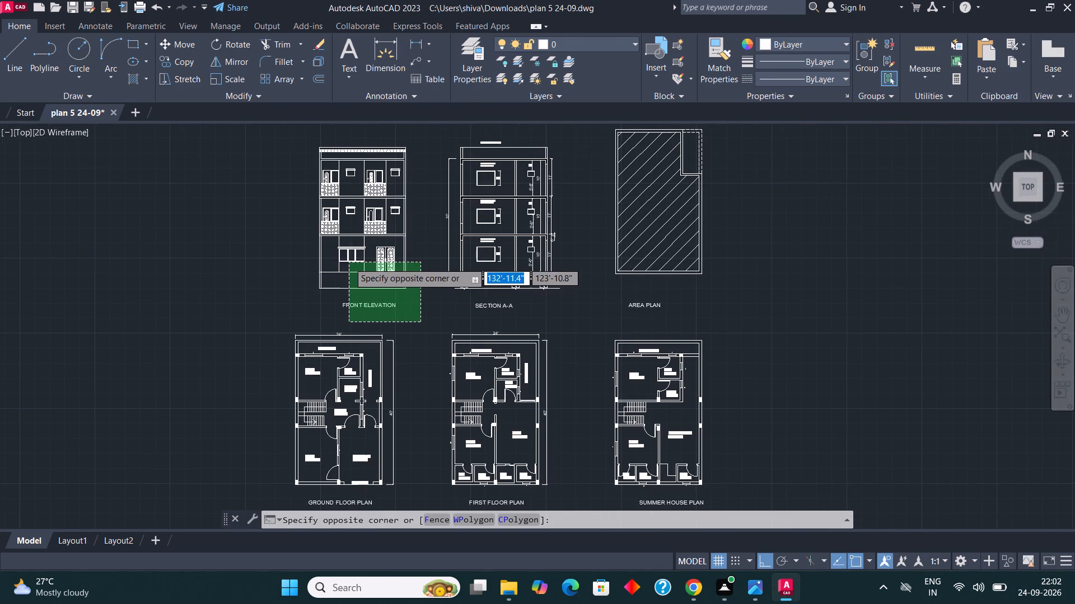
{"action": "left_click", "coordinate": [292, 174]}
{"action": "scroll", "coordinate": [321, 224], "scroll_direction": "up", "scroll_amount": 1}
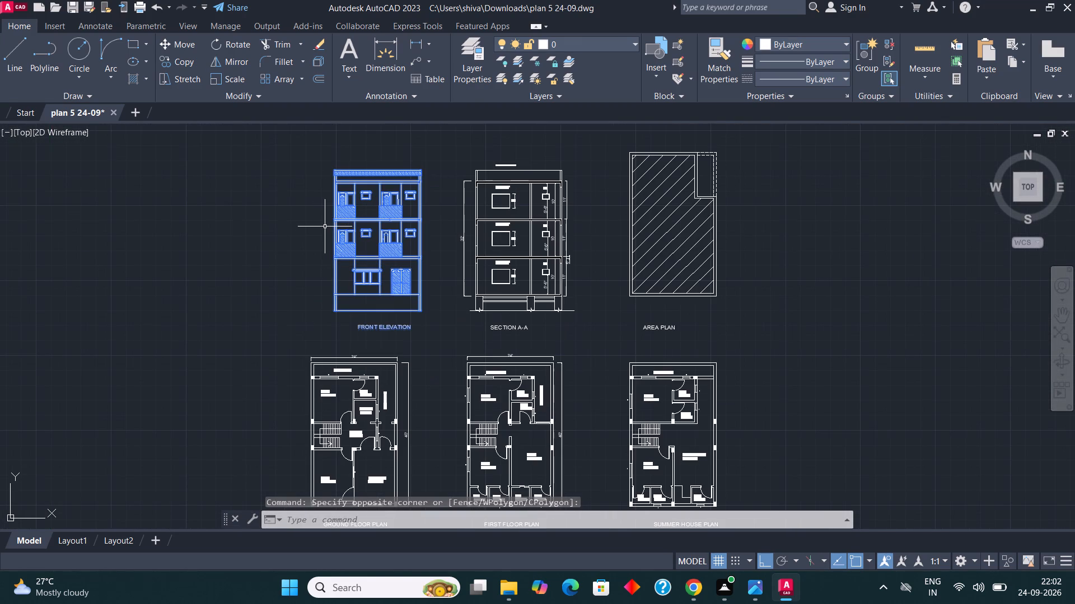
{"action": "key", "text": "m"}
{"action": "key", "text": "Return"}
{"action": "scroll", "coordinate": [377, 261], "scroll_direction": "up", "scroll_amount": 3}
{"action": "left_click", "coordinate": [265, 352]}
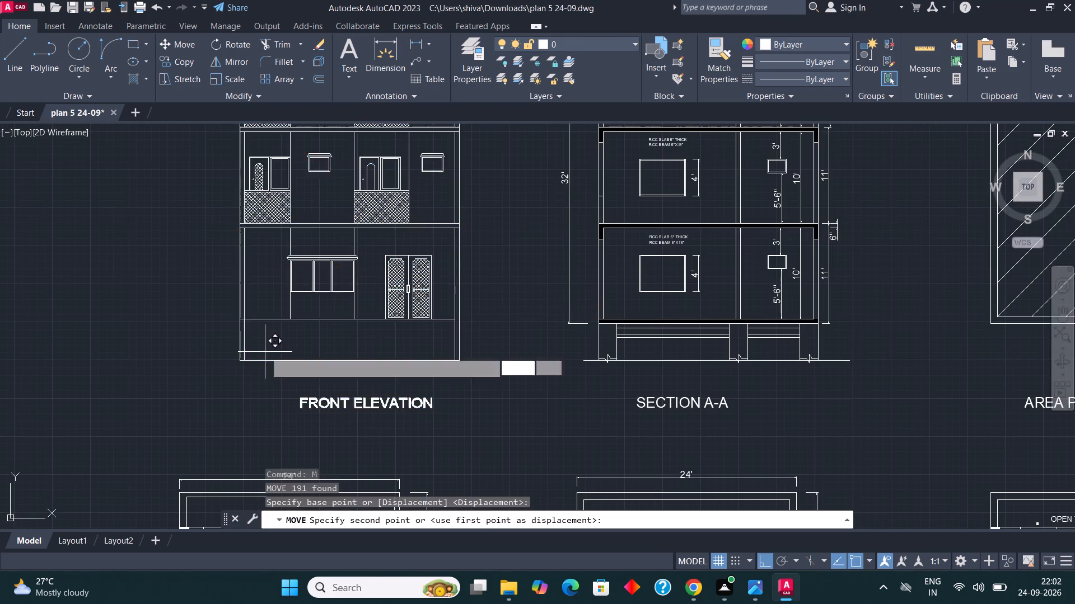
{"action": "scroll", "coordinate": [340, 285], "scroll_direction": "down", "scroll_amount": 1}
{"action": "scroll", "coordinate": [279, 318], "scroll_direction": "up", "scroll_amount": 1}
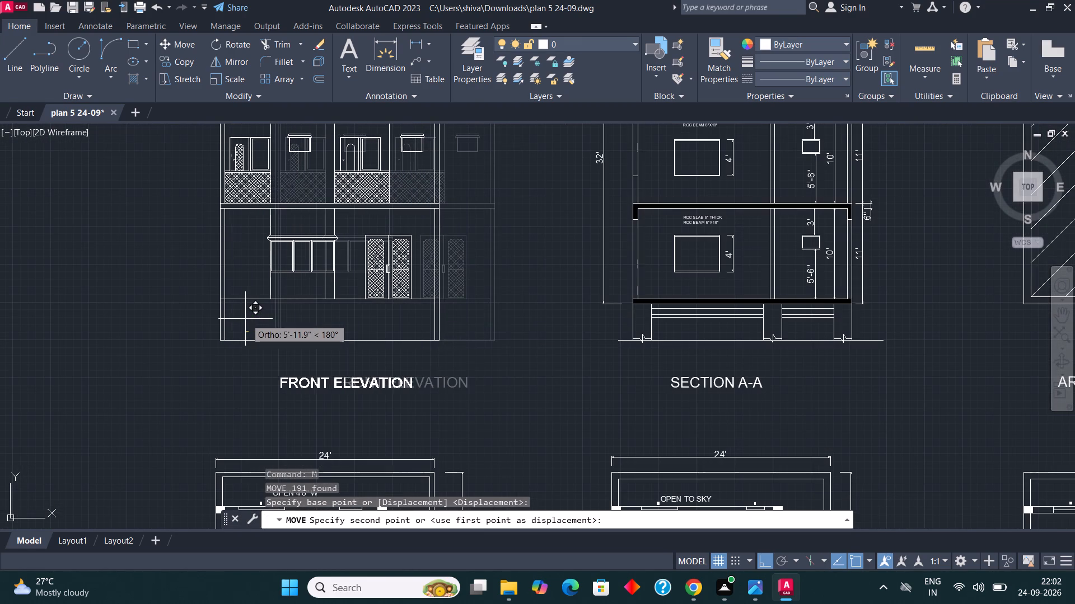
{"action": "left_click", "coordinate": [246, 319]}
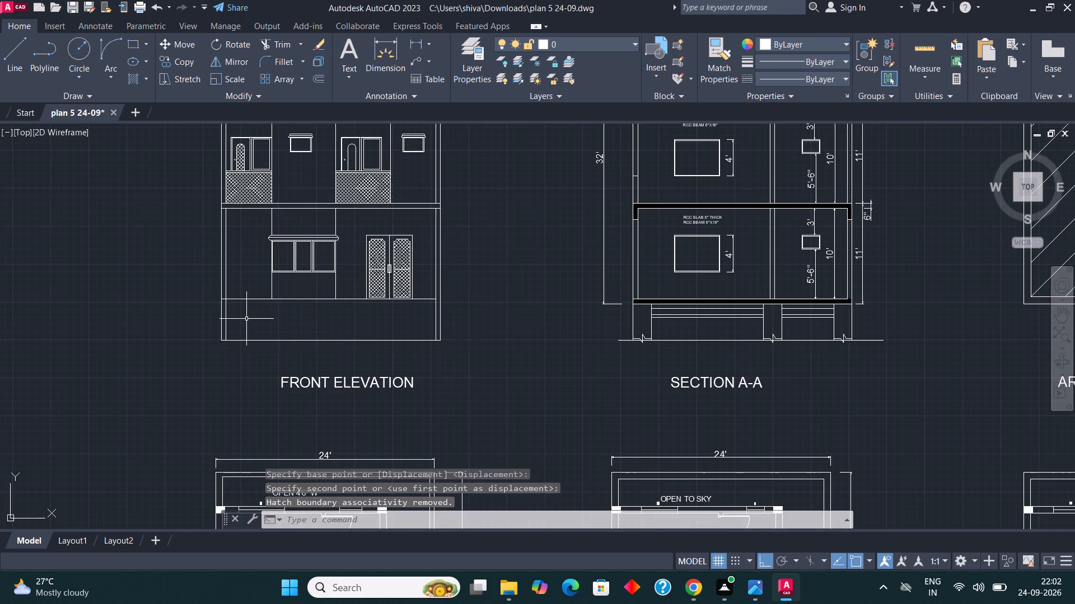
Move the section A-A drawing and its title slightly left, lining it up above the first floor plan.
{"action": "scroll", "coordinate": [246, 319], "scroll_direction": "down", "scroll_amount": 2}
{"action": "scroll", "coordinate": [383, 304], "scroll_direction": "up", "scroll_amount": 1}
{"action": "scroll", "coordinate": [546, 323], "scroll_direction": "down", "scroll_amount": 1}
{"action": "left_click", "coordinate": [571, 361]}
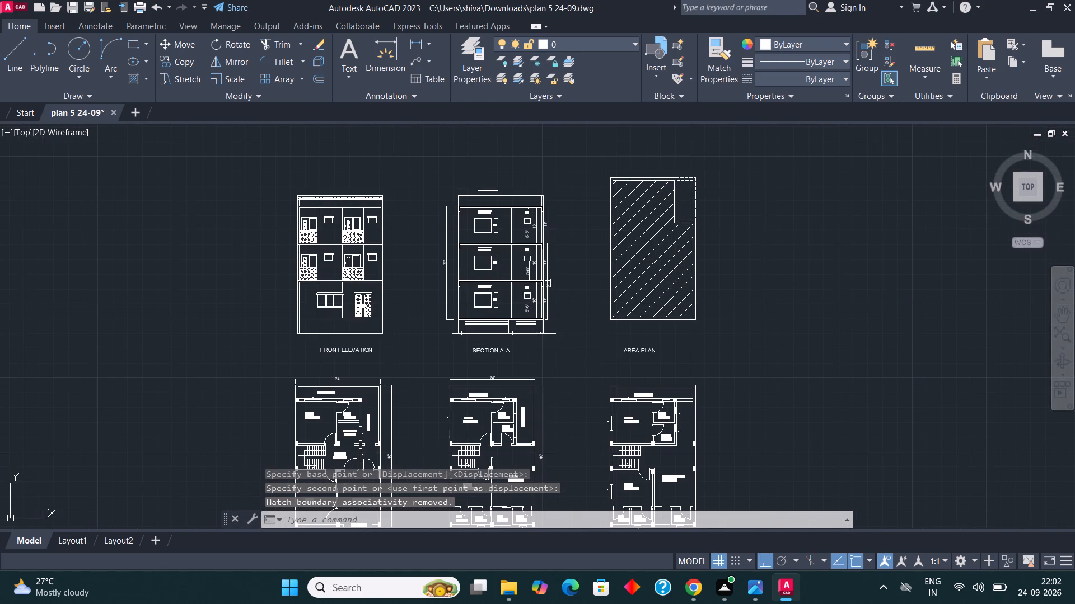
{"action": "left_click", "coordinate": [426, 182]}
{"action": "scroll", "coordinate": [430, 177], "scroll_direction": "down", "scroll_amount": 1}
{"action": "scroll", "coordinate": [461, 272], "scroll_direction": "up", "scroll_amount": 2}
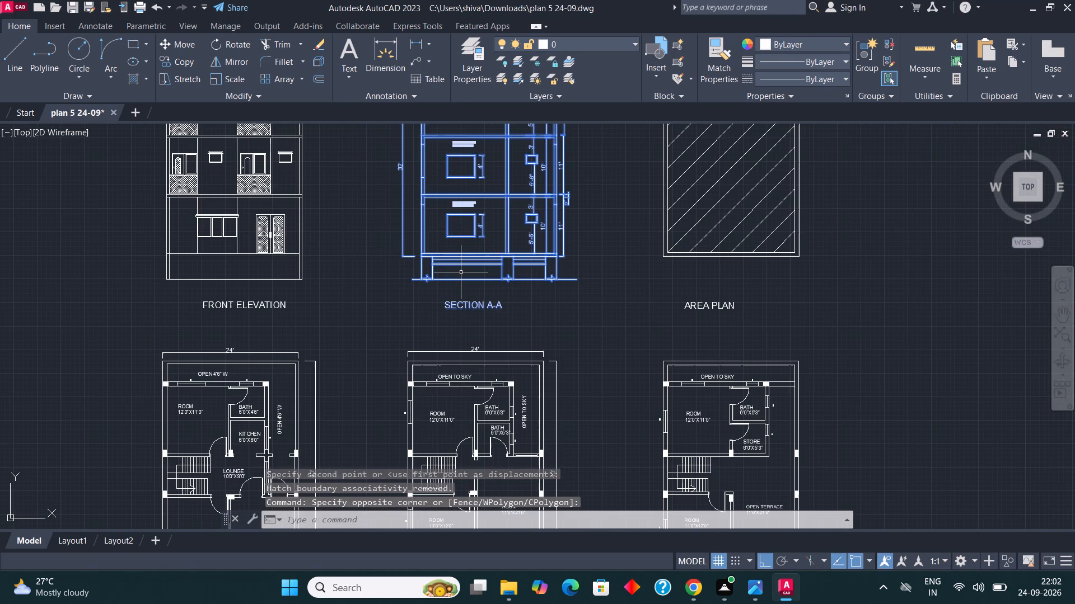
{"action": "key", "text": "m"}
{"action": "key", "text": "Return"}
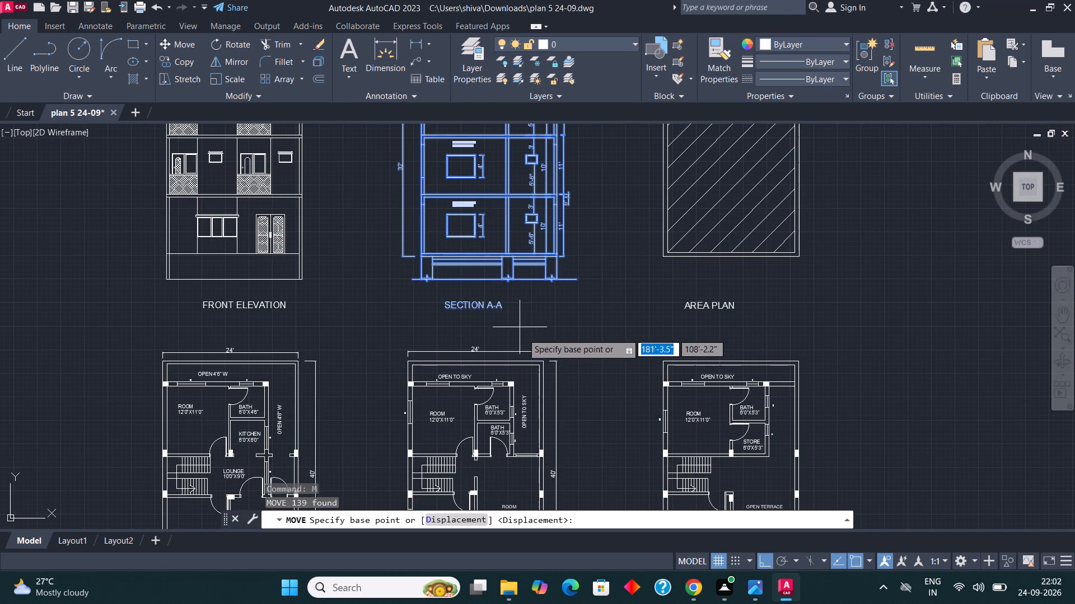
{"action": "left_click", "coordinate": [522, 333]}
{"action": "scroll", "coordinate": [506, 327], "scroll_direction": "up", "scroll_amount": 1}
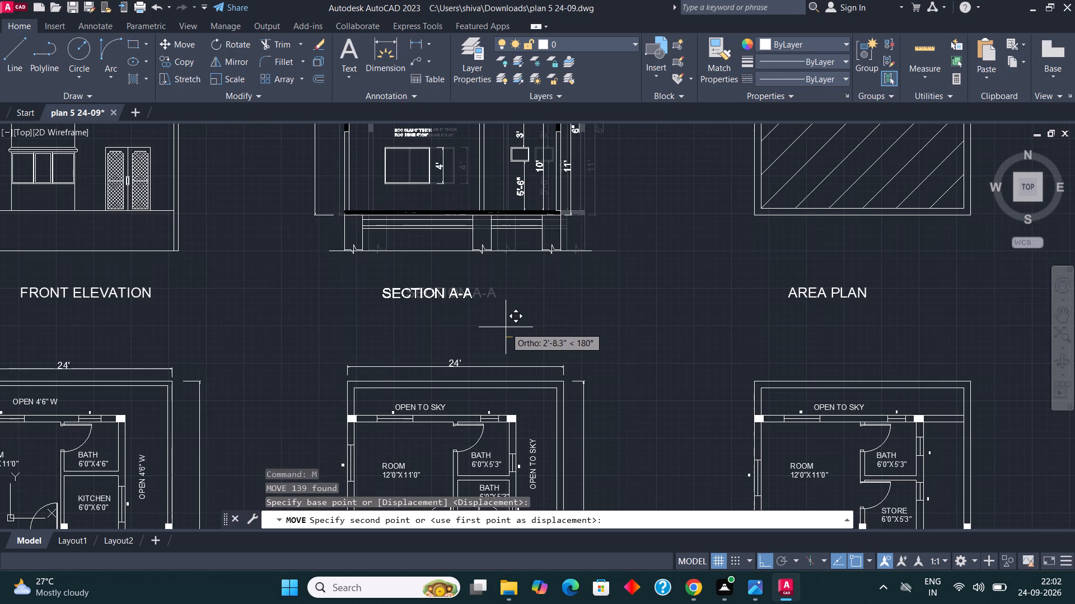
{"action": "left_click", "coordinate": [508, 325]}
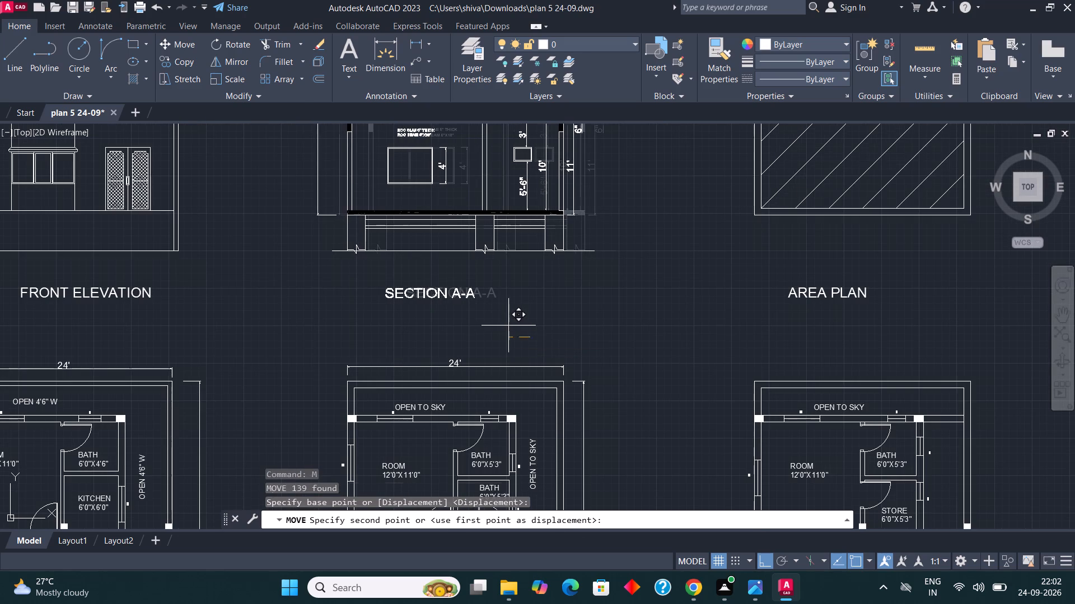
Move the hatched area plan and its title straight down, level with the base of the elevation and section.
{"action": "scroll", "coordinate": [448, 331], "scroll_direction": "down", "scroll_amount": 2}
{"action": "scroll", "coordinate": [693, 268], "scroll_direction": "up", "scroll_amount": 1}
{"action": "scroll", "coordinate": [621, 335], "scroll_direction": "down", "scroll_amount": 1}
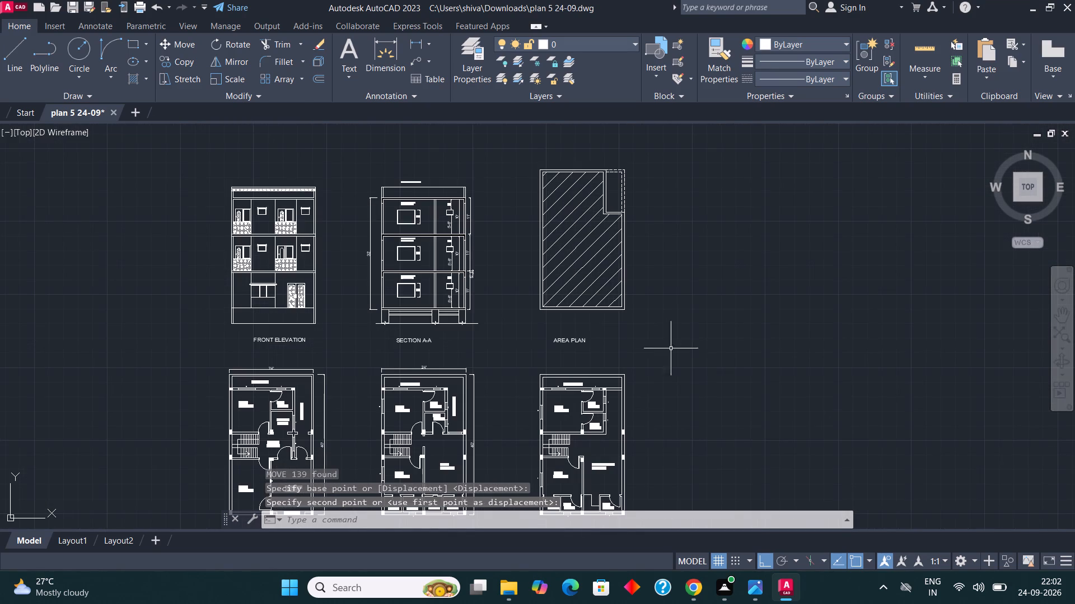
{"action": "left_click_drag", "start_coordinate": [689, 362], "coordinate": [684, 357]}
{"action": "left_click", "coordinate": [526, 160]}
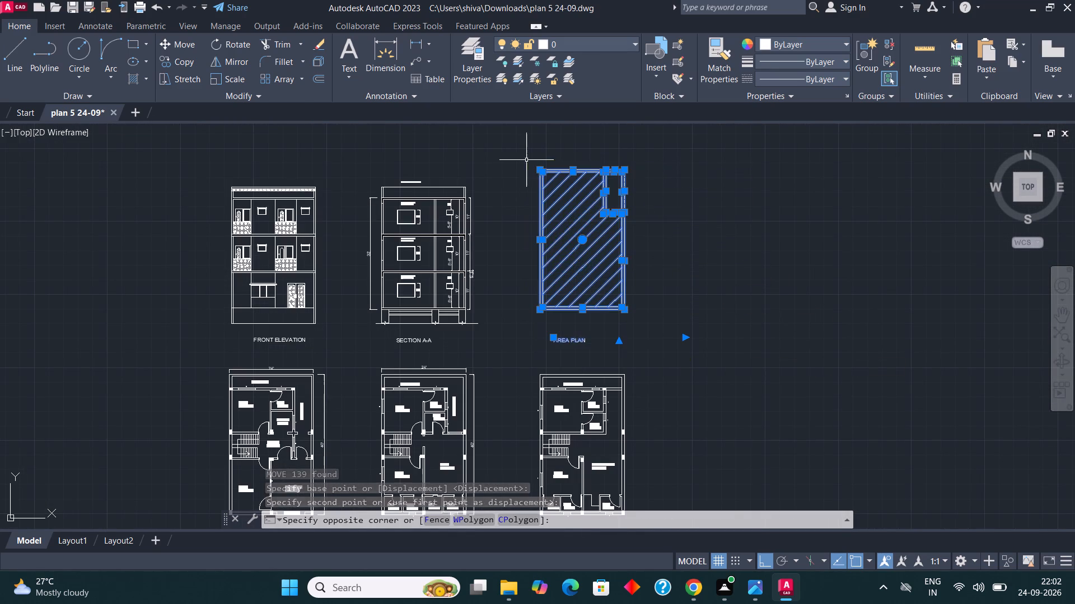
{"action": "scroll", "coordinate": [572, 272], "scroll_direction": "up", "scroll_amount": 1}
{"action": "key", "text": "m"}
{"action": "key", "text": "Return"}
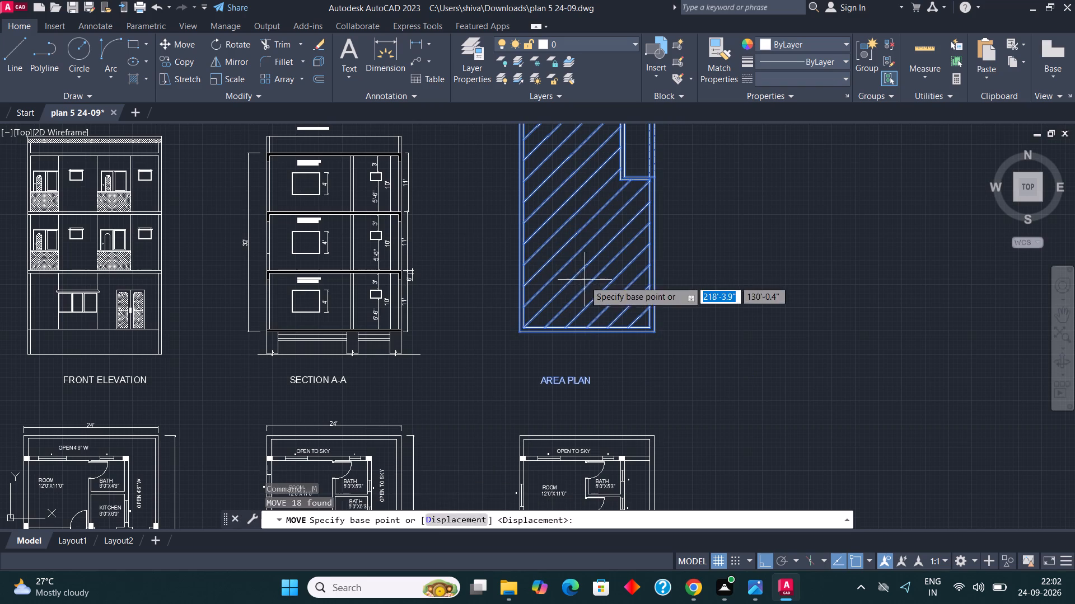
{"action": "left_click", "coordinate": [584, 286]}
{"action": "left_click", "coordinate": [578, 310]}
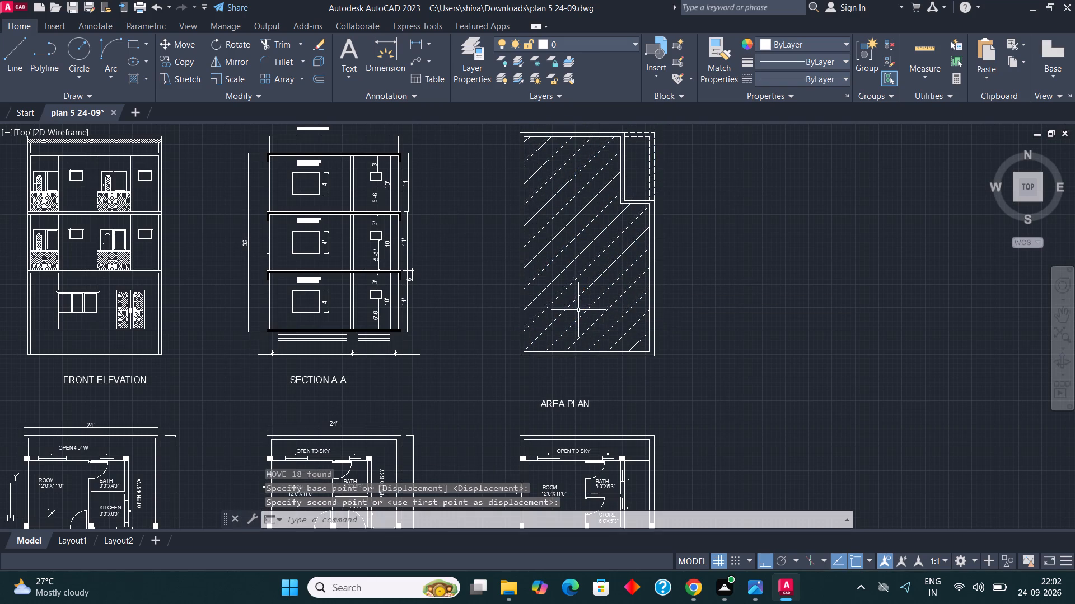
Dimension the overall width of the area plan along its top outer edge, placing the dimension above it.
{"action": "scroll", "coordinate": [531, 324], "scroll_direction": "down", "scroll_amount": 1}
{"action": "scroll", "coordinate": [579, 202], "scroll_direction": "up", "scroll_amount": 4}
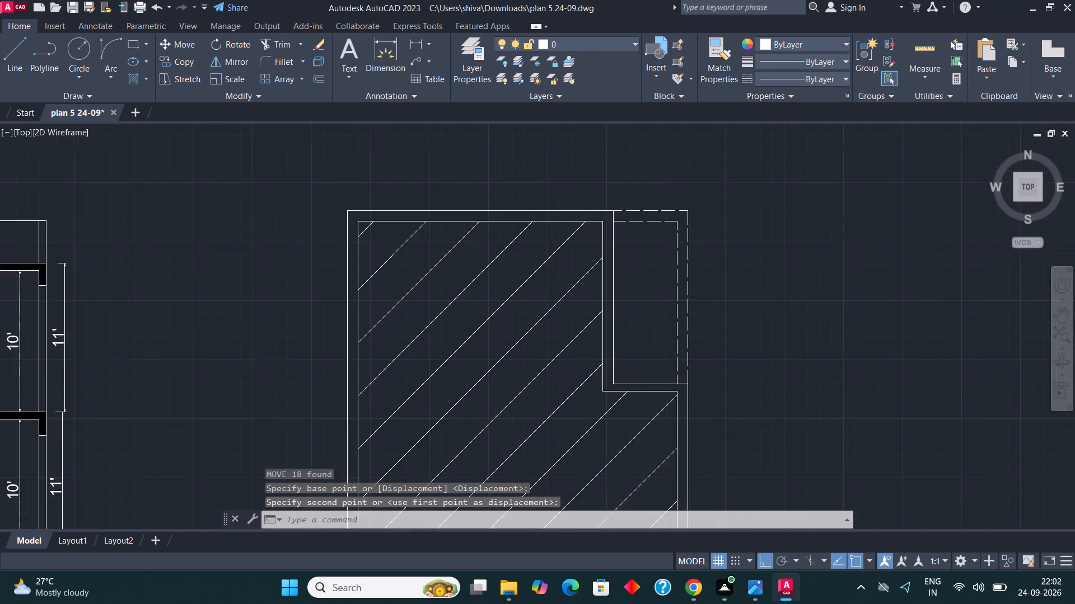
{"action": "left_click", "coordinate": [375, 51]}
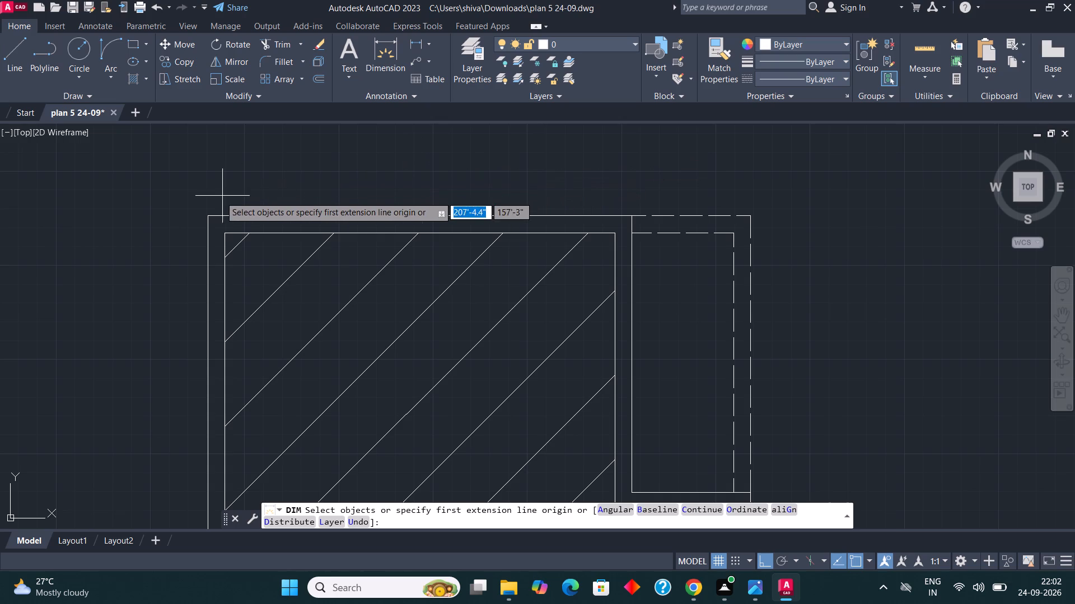
{"action": "left_click", "coordinate": [205, 215]}
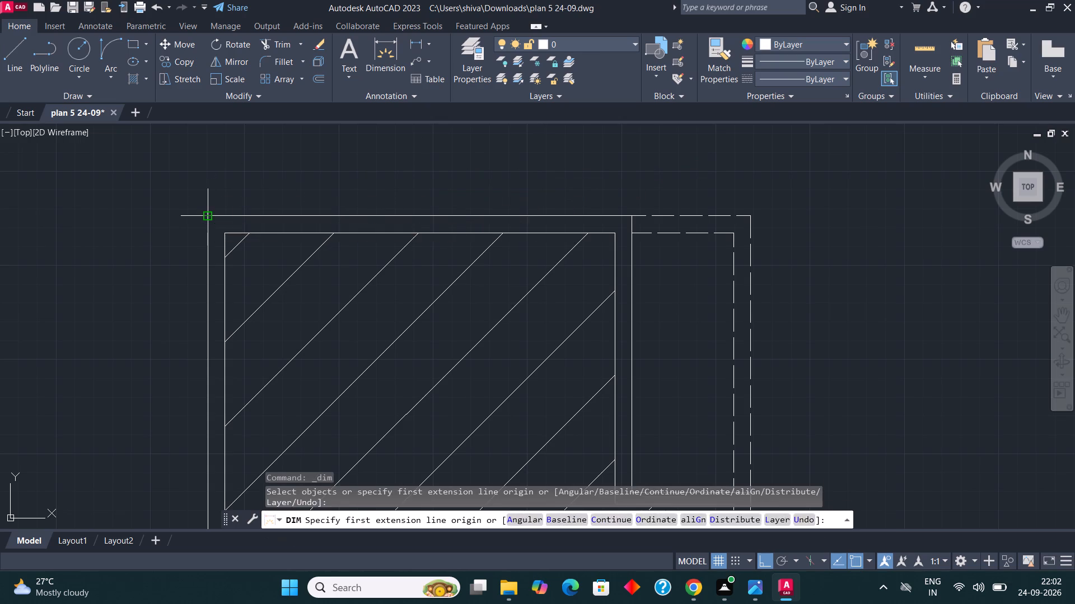
{"action": "left_click", "coordinate": [744, 215]}
{"action": "left_click", "coordinate": [726, 189]}
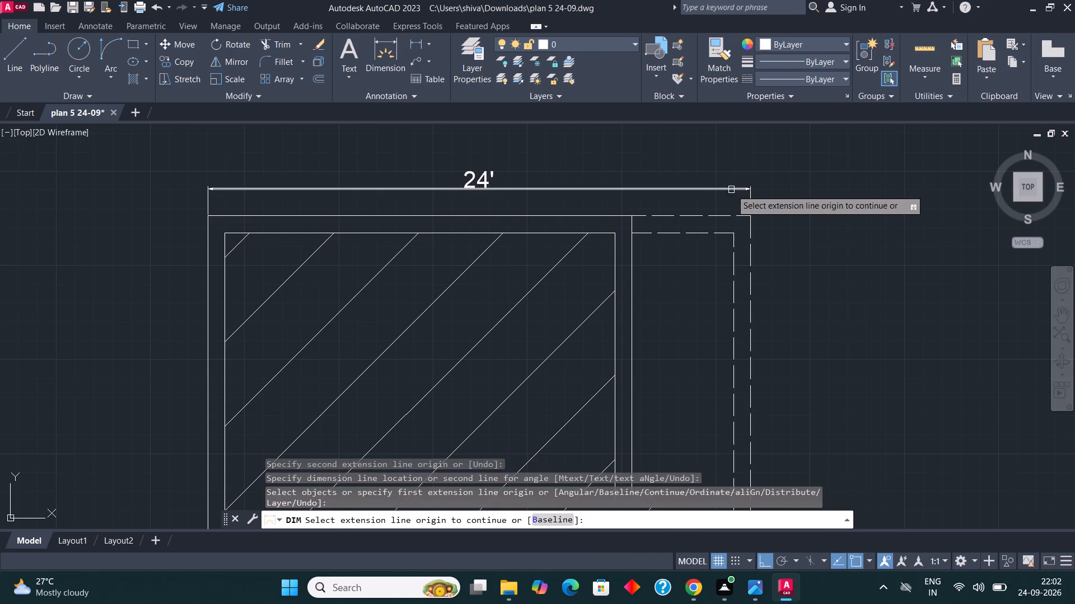
{"action": "scroll", "coordinate": [736, 190], "scroll_direction": "up", "scroll_amount": 2}
{"action": "key", "text": "Escape"}
{"action": "key", "text": "Escape"}
Move the area plan's overall width dimension slightly upward, away from the outline.
{"action": "left_click", "coordinate": [787, 201]}
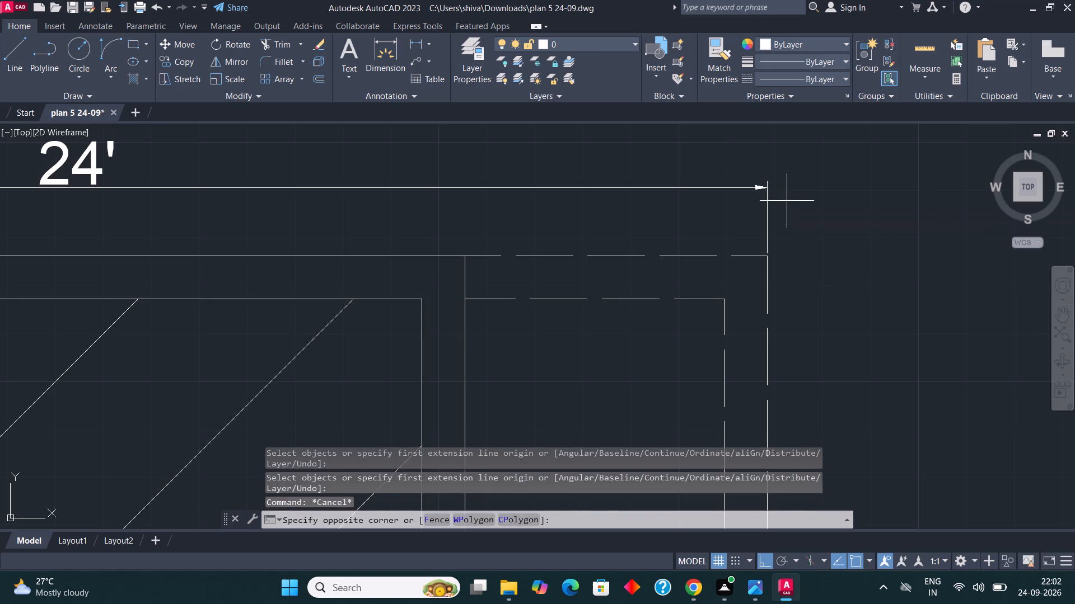
{"action": "left_click", "coordinate": [724, 179]}
{"action": "key", "text": "m"}
{"action": "key", "text": "Return"}
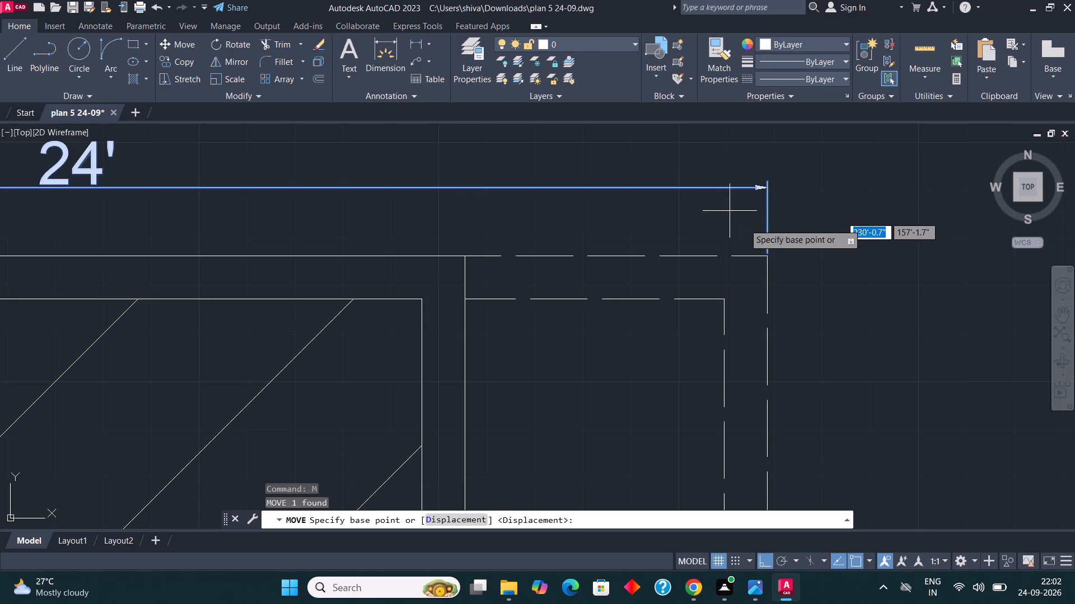
{"action": "left_click", "coordinate": [744, 224]}
{"action": "left_click", "coordinate": [744, 192]}
{"action": "scroll", "coordinate": [639, 187], "scroll_direction": "down", "scroll_amount": 1}
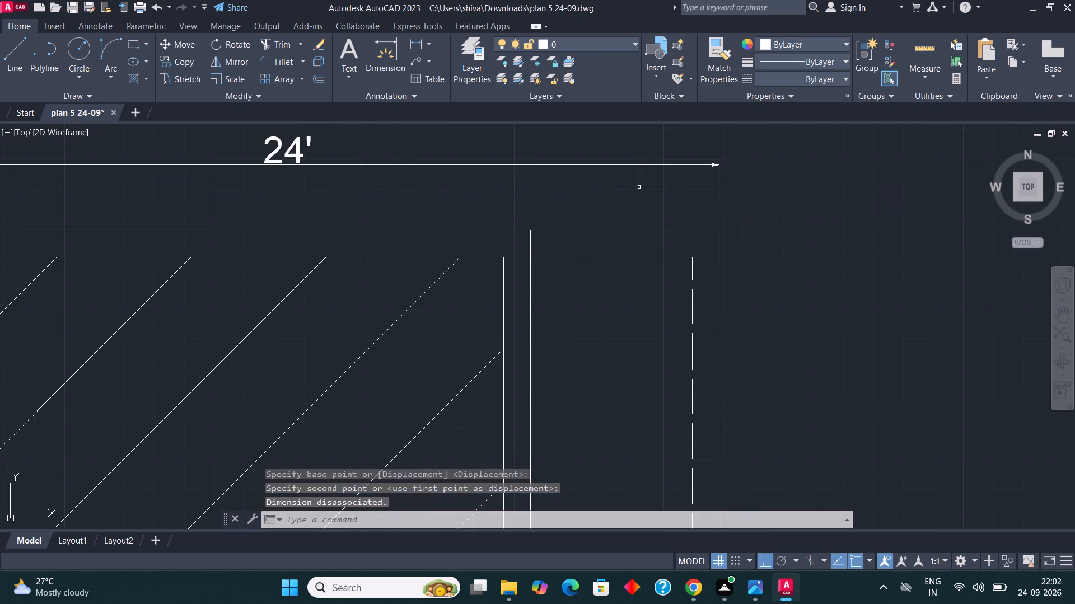
Dimension the area plan's overall length along its left outer edge, placing the dimension just outside the outline.
{"action": "scroll", "coordinate": [639, 187], "scroll_direction": "down", "scroll_amount": 2}
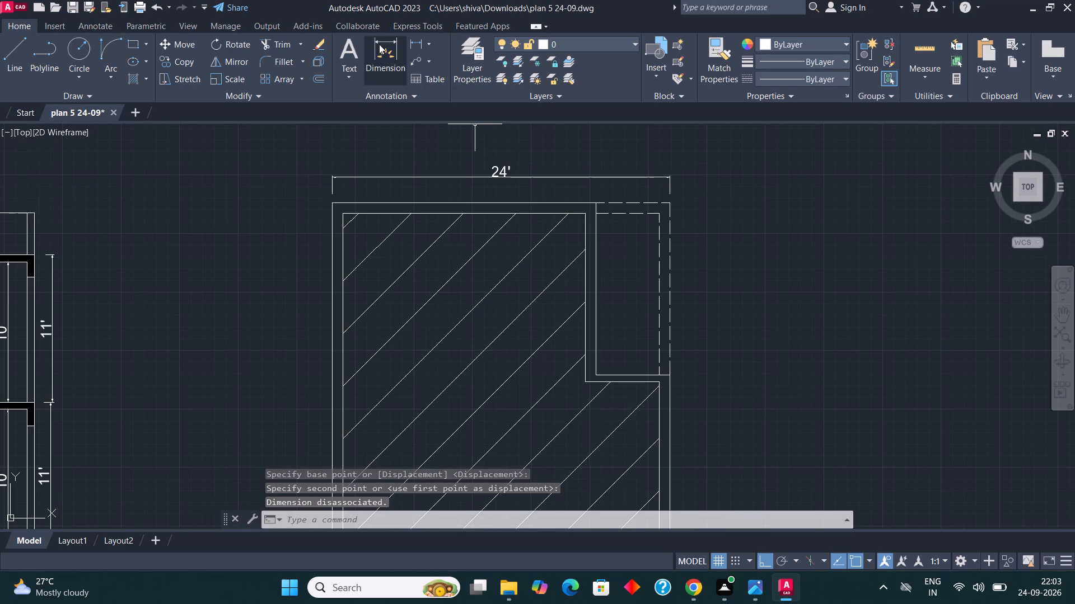
{"action": "left_click", "coordinate": [416, 40]}
{"action": "scroll", "coordinate": [310, 206], "scroll_direction": "up", "scroll_amount": 1}
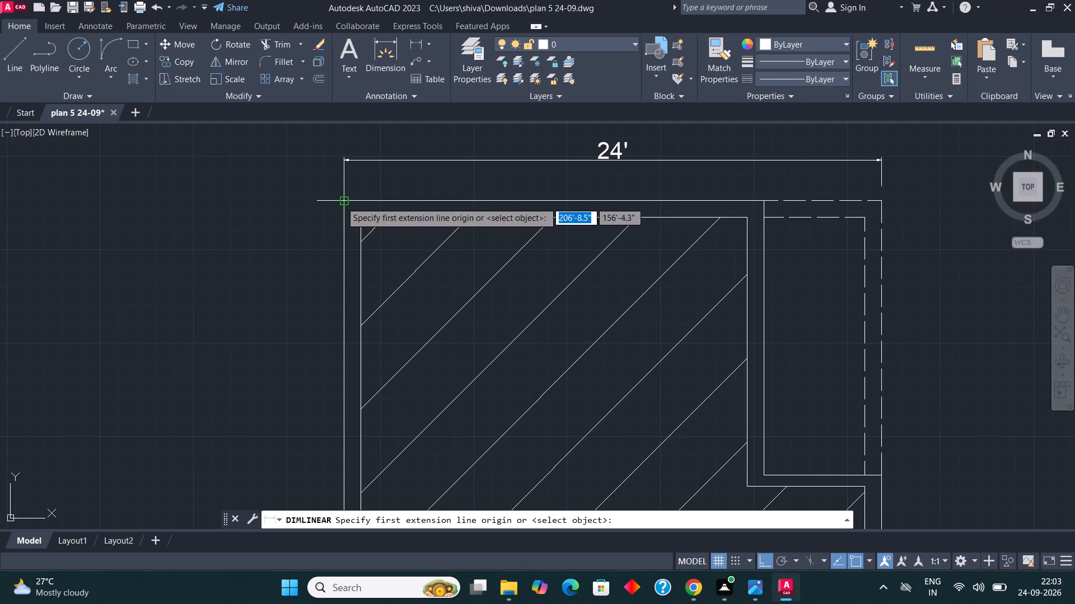
{"action": "left_click", "coordinate": [341, 202]}
{"action": "scroll", "coordinate": [343, 138], "scroll_direction": "down", "scroll_amount": 5}
{"action": "scroll", "coordinate": [336, 265], "scroll_direction": "up", "scroll_amount": 2}
{"action": "scroll", "coordinate": [355, 191], "scroll_direction": "up", "scroll_amount": 2}
{"action": "left_click", "coordinate": [336, 186]}
{"action": "scroll", "coordinate": [344, 239], "scroll_direction": "down", "scroll_amount": 1}
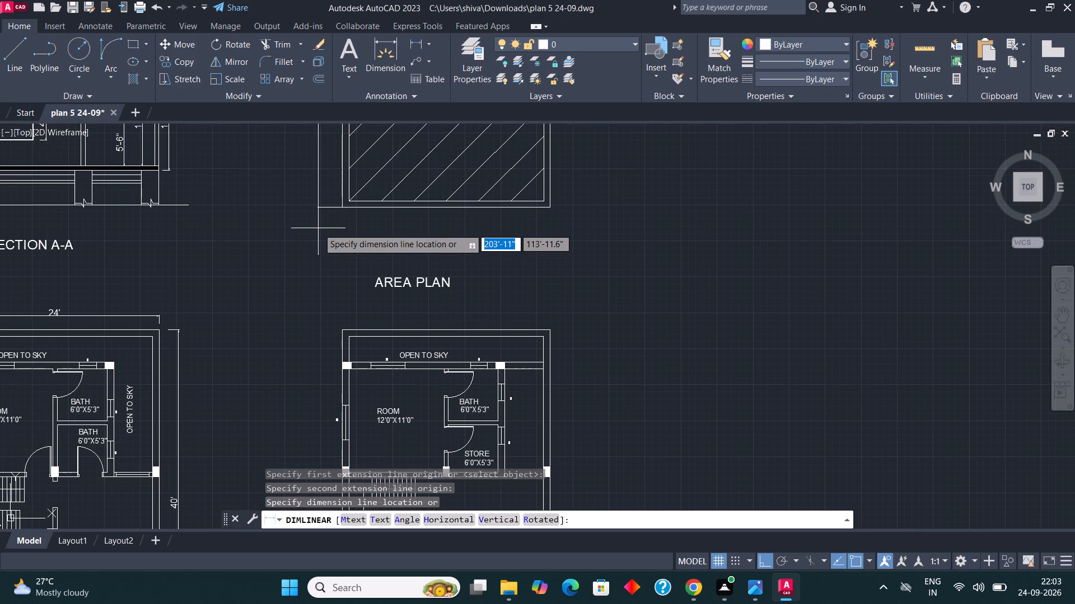
{"action": "left_click", "coordinate": [324, 228]}
Move the area plan's overall length dimension slightly left, farther away from the outline.
{"action": "scroll", "coordinate": [328, 204], "scroll_direction": "up", "scroll_amount": 3}
{"action": "left_click", "coordinate": [335, 263]}
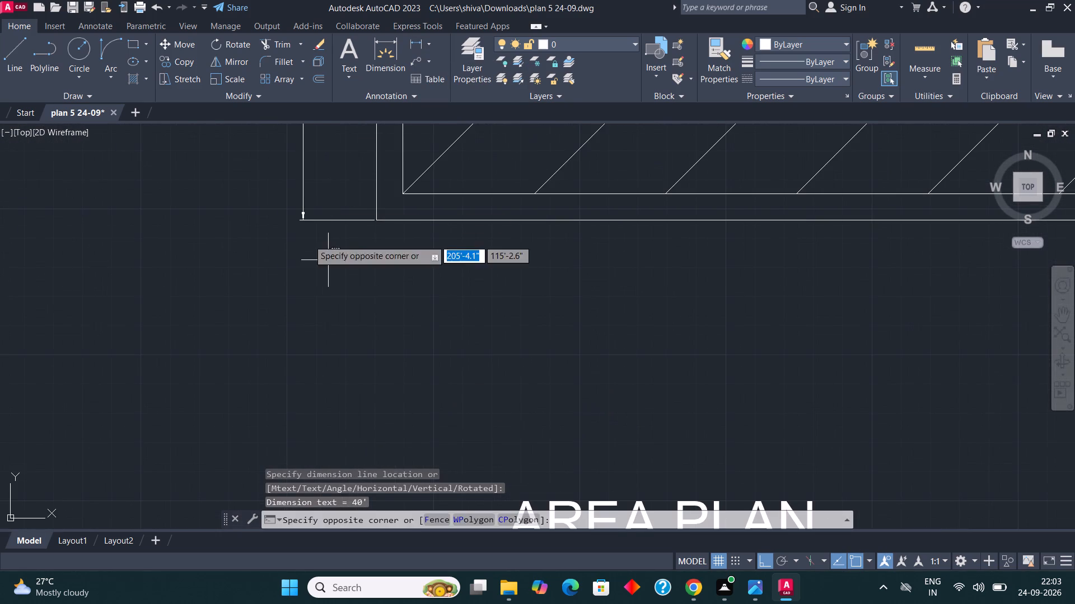
{"action": "left_click", "coordinate": [281, 206]}
{"action": "key", "text": "m"}
{"action": "key", "text": "Return"}
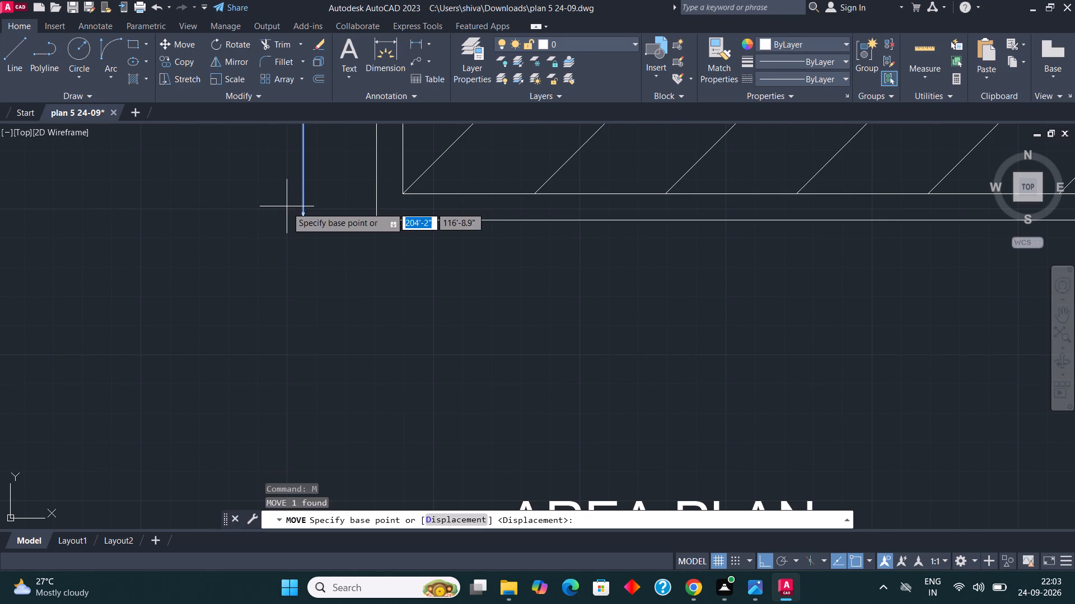
{"action": "left_click", "coordinate": [282, 210]}
{"action": "left_click", "coordinate": [239, 212]}
Examine the dimensioned area plan and section A-A alongside the rest of the drawing row.
{"action": "scroll", "coordinate": [292, 259], "scroll_direction": "down", "scroll_amount": 1}
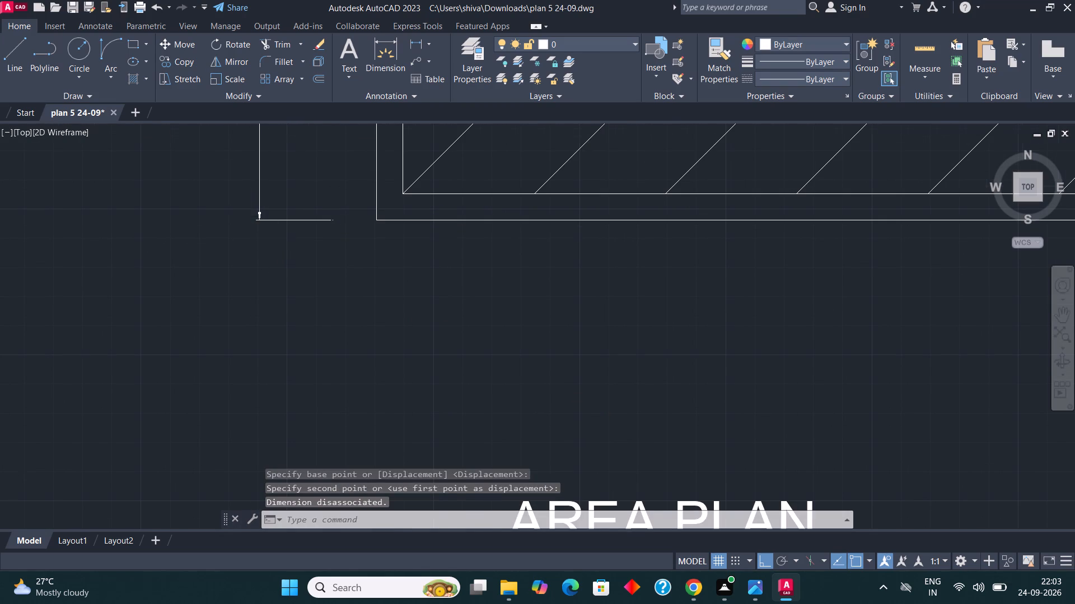
{"action": "scroll", "coordinate": [320, 277], "scroll_direction": "down", "scroll_amount": 3}
{"action": "scroll", "coordinate": [386, 247], "scroll_direction": "down", "scroll_amount": 1}
{"action": "scroll", "coordinate": [398, 150], "scroll_direction": "up", "scroll_amount": 2}
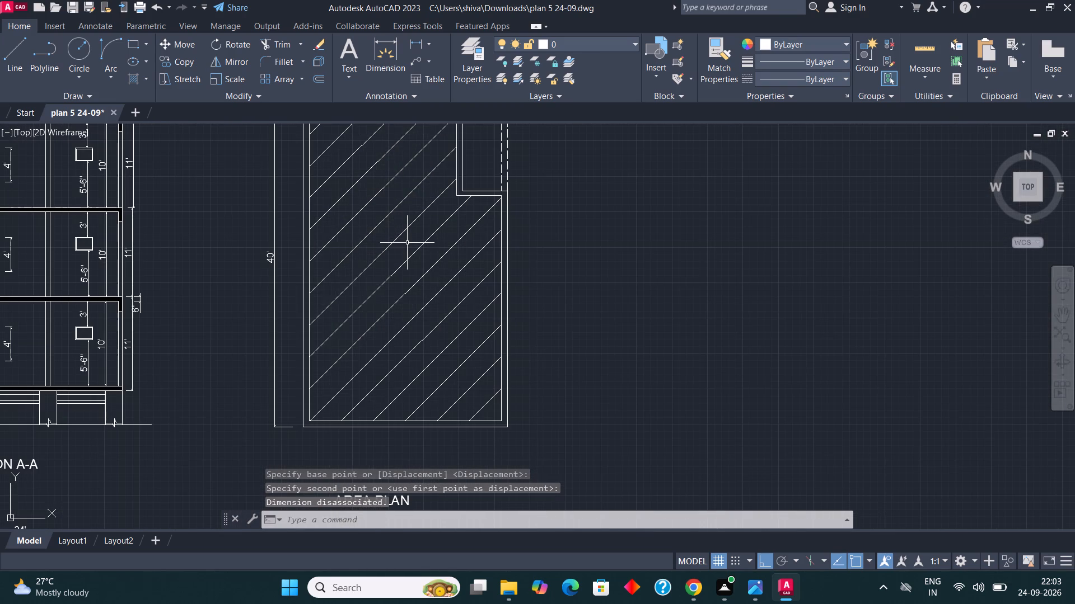
{"action": "scroll", "coordinate": [386, 267], "scroll_direction": "down", "scroll_amount": 1}
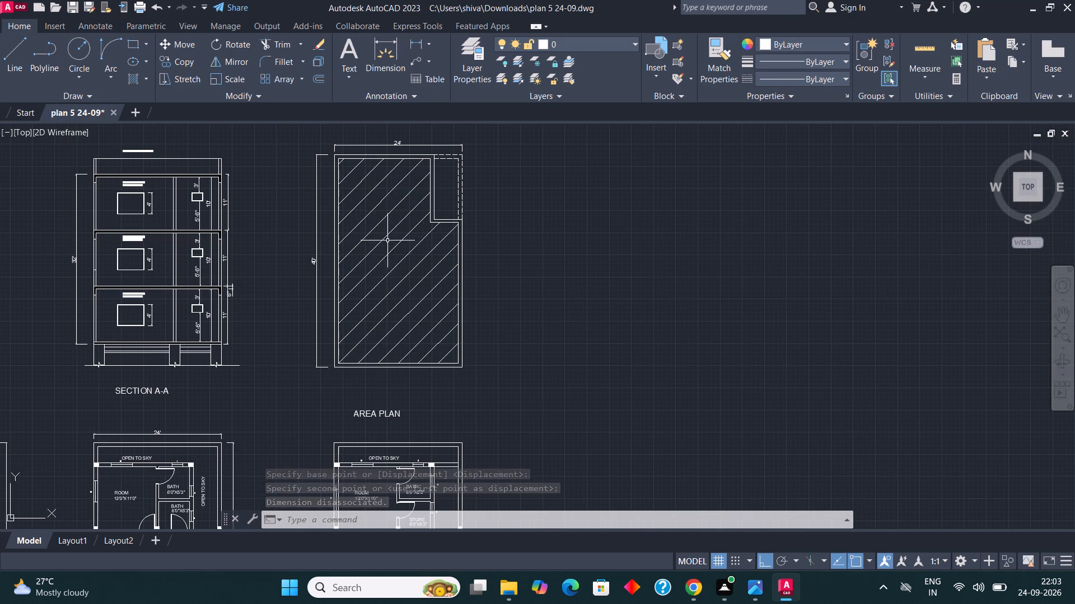
{"action": "scroll", "coordinate": [394, 162], "scroll_direction": "up", "scroll_amount": 1}
{"action": "scroll", "coordinate": [383, 162], "scroll_direction": "down", "scroll_amount": 1}
{"action": "scroll", "coordinate": [415, 219], "scroll_direction": "down", "scroll_amount": 1}
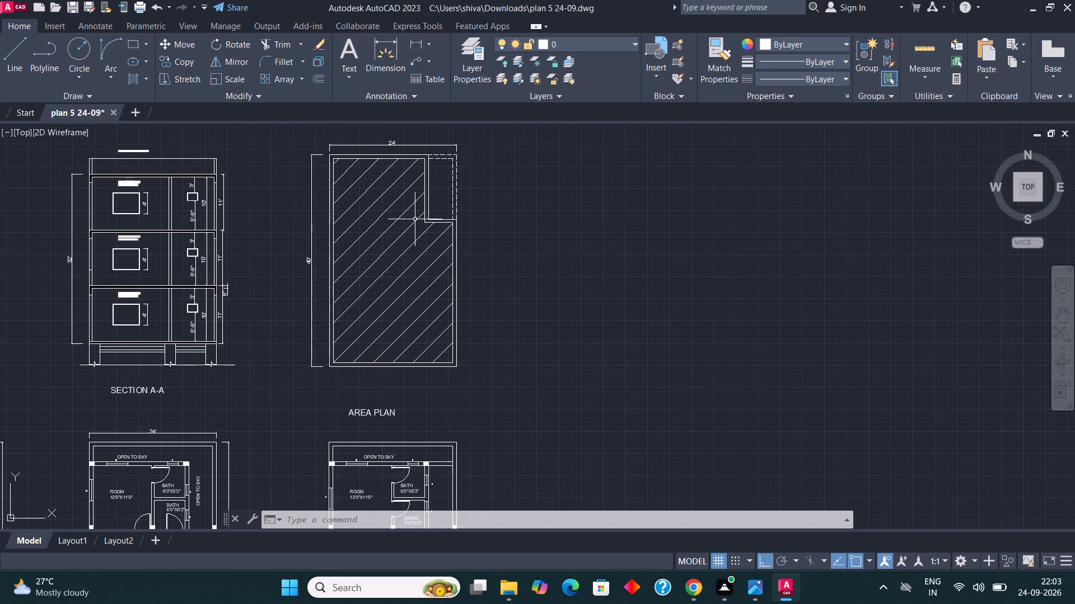
{"action": "scroll", "coordinate": [247, 202], "scroll_direction": "up", "scroll_amount": 3}
{"action": "scroll", "coordinate": [305, 190], "scroll_direction": "down", "scroll_amount": 1}
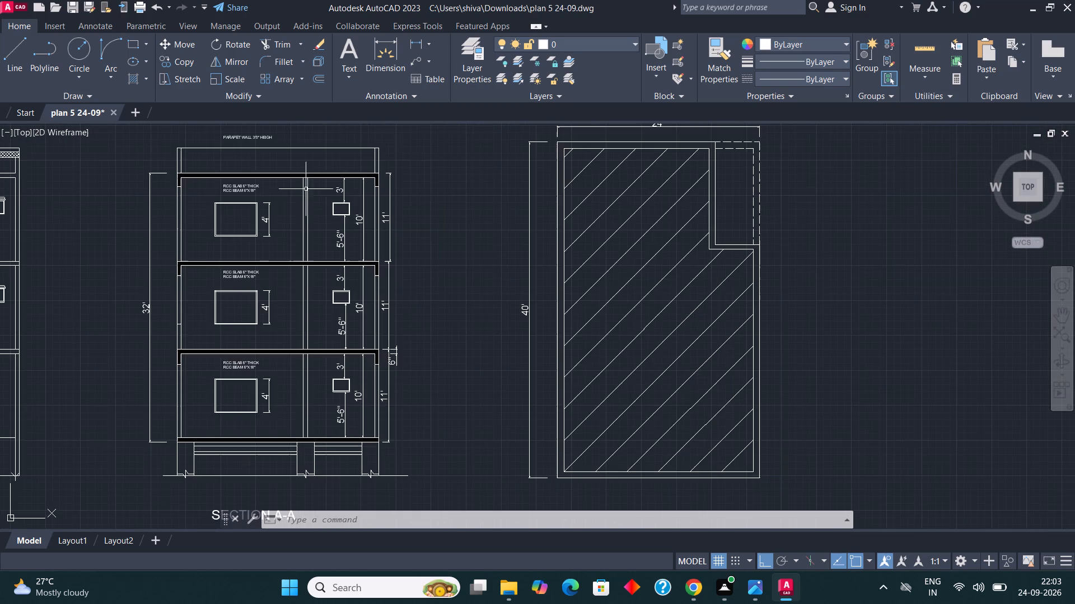
{"action": "scroll", "coordinate": [253, 379], "scroll_direction": "up", "scroll_amount": 1}
{"action": "scroll", "coordinate": [296, 253], "scroll_direction": "down", "scroll_amount": 2}
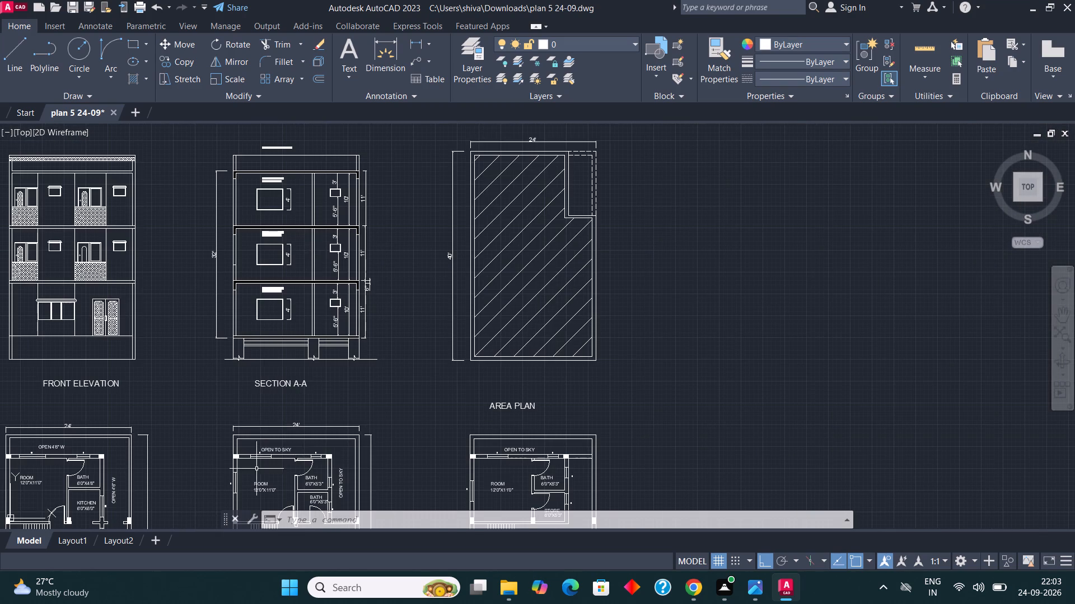
With Ortho off, copy the ROOM 12'0"X11'0" label from the plan below section A-A into the upper hatched part of the area plan.
{"action": "scroll", "coordinate": [266, 548], "scroll_direction": "up", "scroll_amount": 2}
{"action": "scroll", "coordinate": [261, 496], "scroll_direction": "up", "scroll_amount": 2}
{"action": "left_click", "coordinate": [259, 477]}
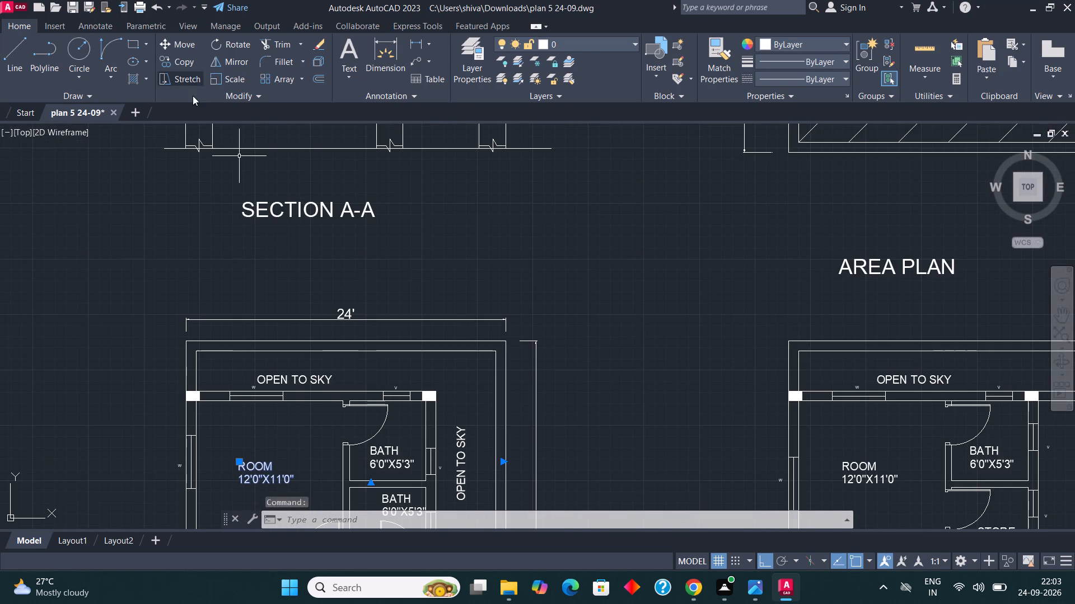
{"action": "left_click", "coordinate": [189, 62]}
{"action": "left_click", "coordinate": [277, 469]}
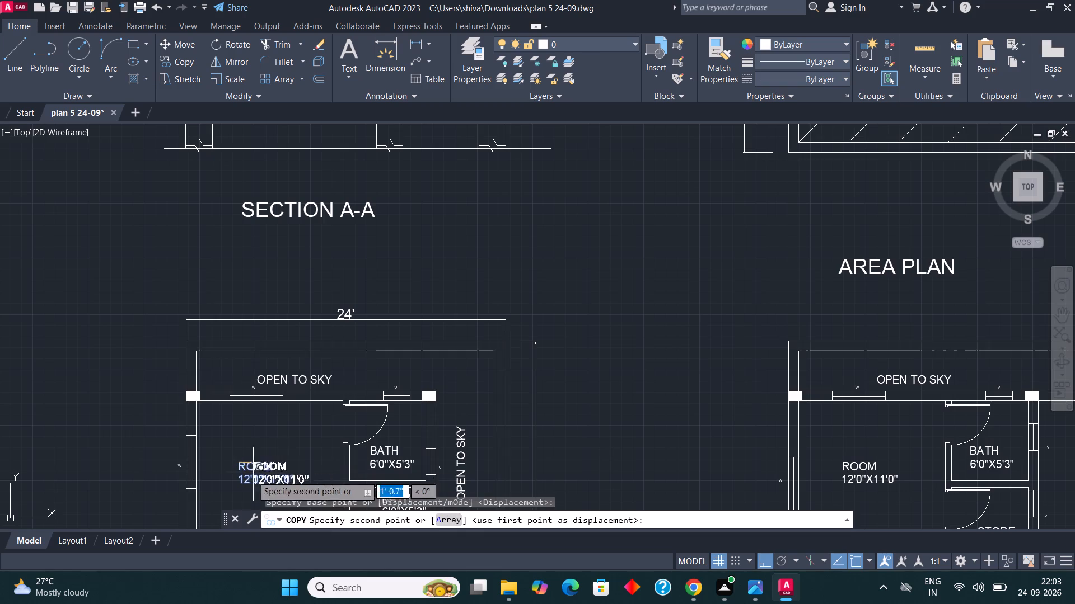
{"action": "scroll", "coordinate": [251, 477], "scroll_direction": "down", "scroll_amount": 2}
{"action": "key", "text": "F8"}
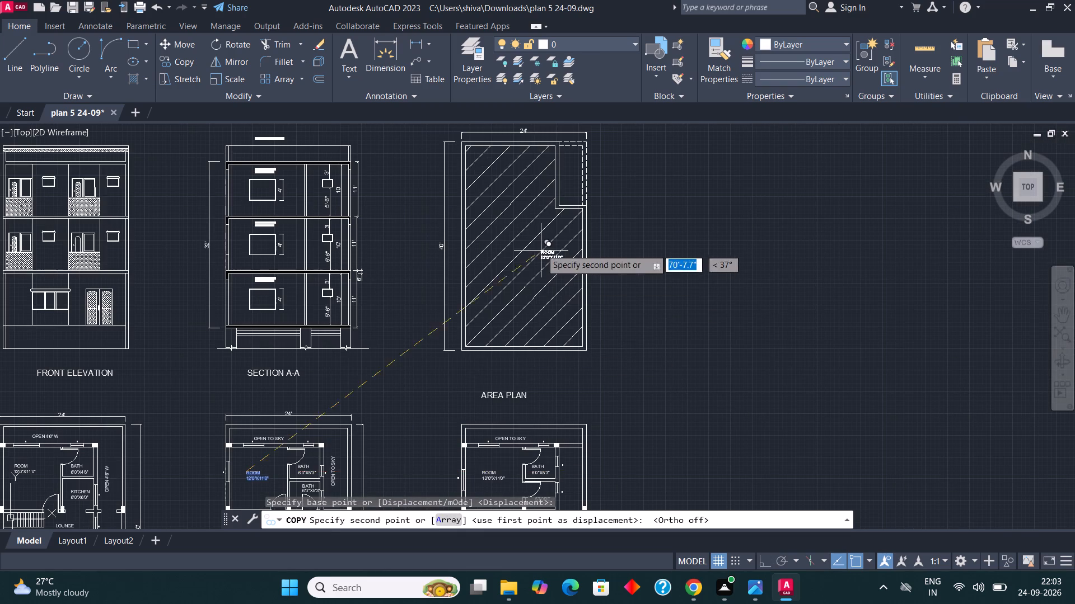
{"action": "scroll", "coordinate": [475, 140], "scroll_direction": "up", "scroll_amount": 4}
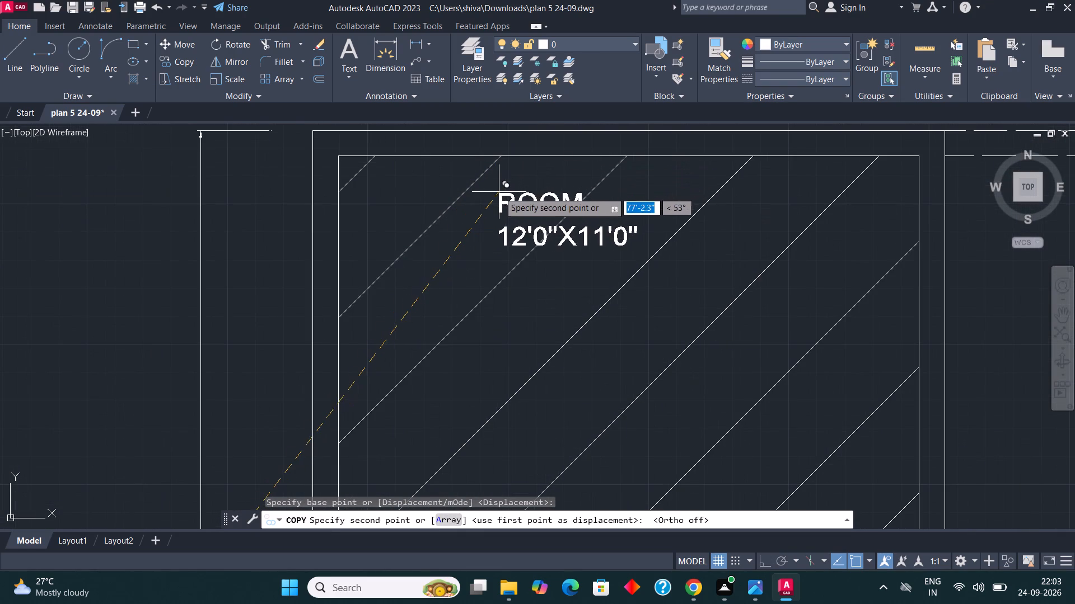
{"action": "left_click", "coordinate": [499, 192]}
{"action": "key", "text": "Escape"}
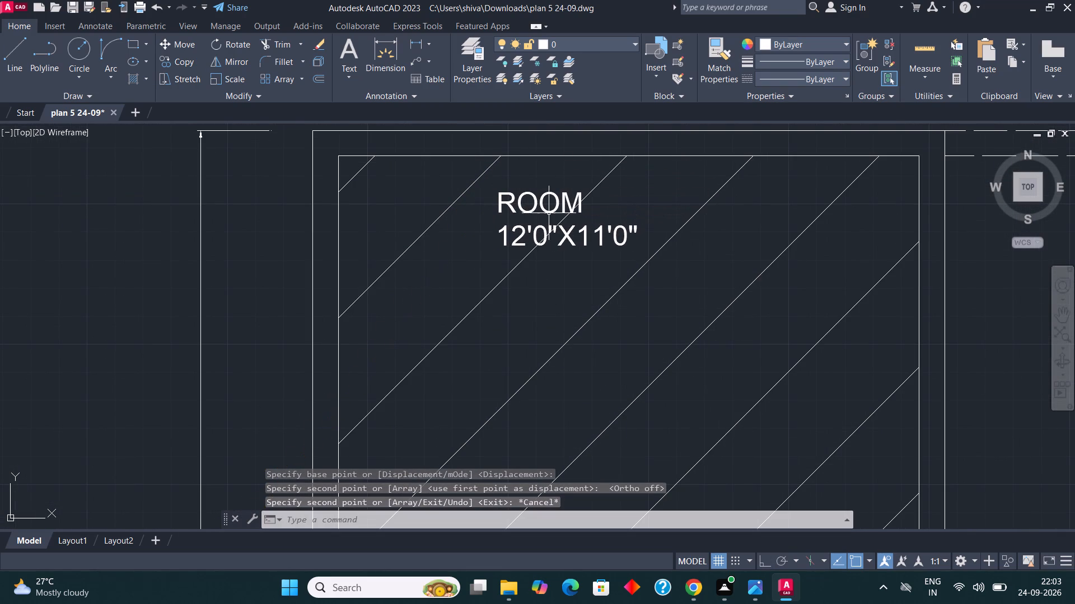
Replace the word ROOM in the copied area plan label with A.
{"action": "double_click", "coordinate": [537, 204]}
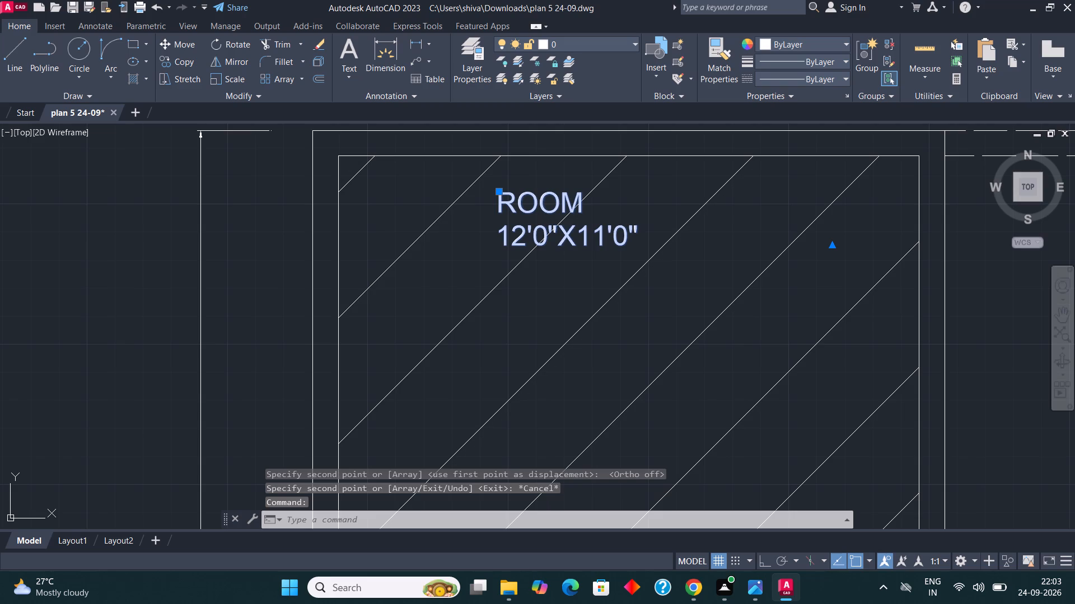
{"action": "left_click", "coordinate": [586, 201]}
{"action": "key", "text": "BackSpace"}
{"action": "key", "text": "BackSpace"}
{"action": "key", "text": "BackSpace"}
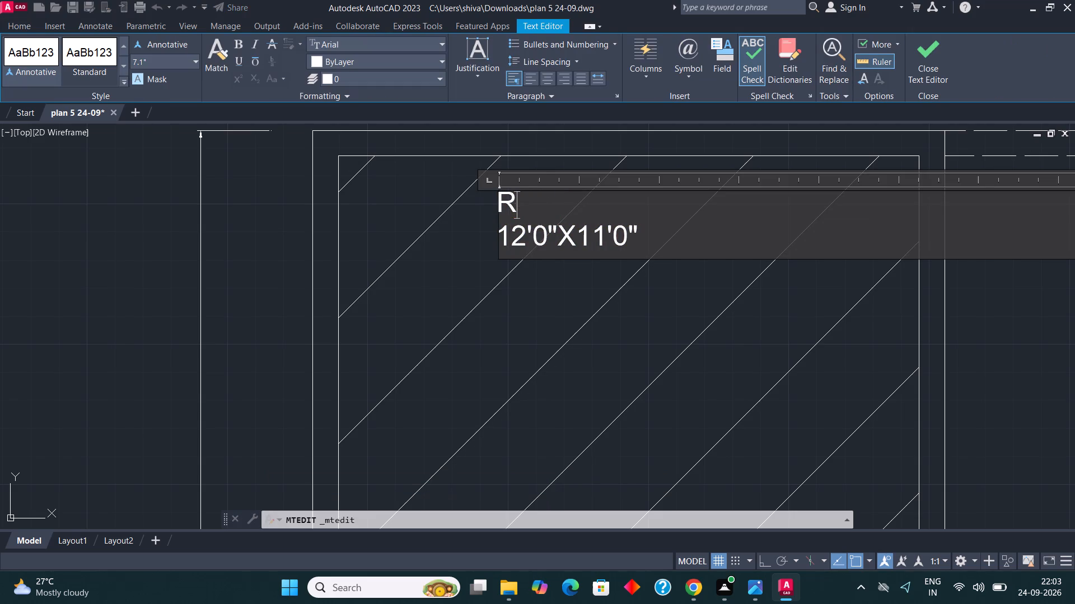
{"action": "key", "text": "BackSpace"}
{"action": "key", "text": "z"}
{"action": "key", "text": "BackSpace"}
{"action": "key", "text": "a"}
Replace the size line of the area plan's A label with 24'0"X3'0".
{"action": "left_click_drag", "start_coordinate": [651, 237], "coordinate": [659, 235]}
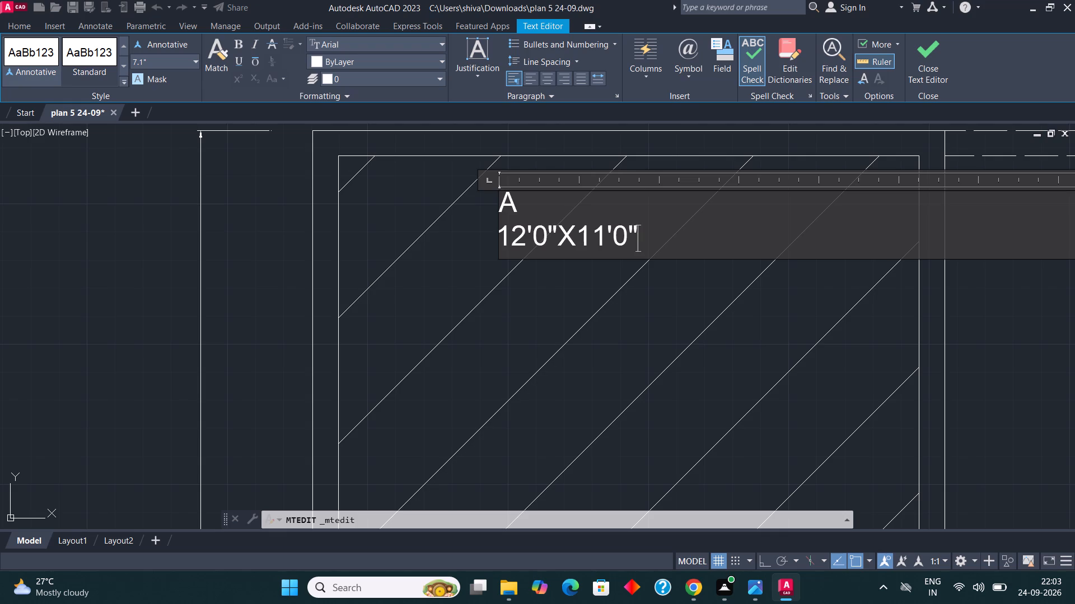
{"action": "key", "text": "BackSpace"}
{"action": "key", "text": "BackSpace"}
{"action": "key", "text": "BackSpace"}
{"action": "key", "text": "BackSpace"}
{"action": "key", "text": "BackSpace"}
{"action": "key", "text": "BackSpace"}
{"action": "key", "text": "BackSpace"}
{"action": "key", "text": "BackSpace"}
{"action": "key", "text": "BackSpace"}
{"action": "key", "text": "BackSpace"}
{"action": "key", "text": "BackSpace"}
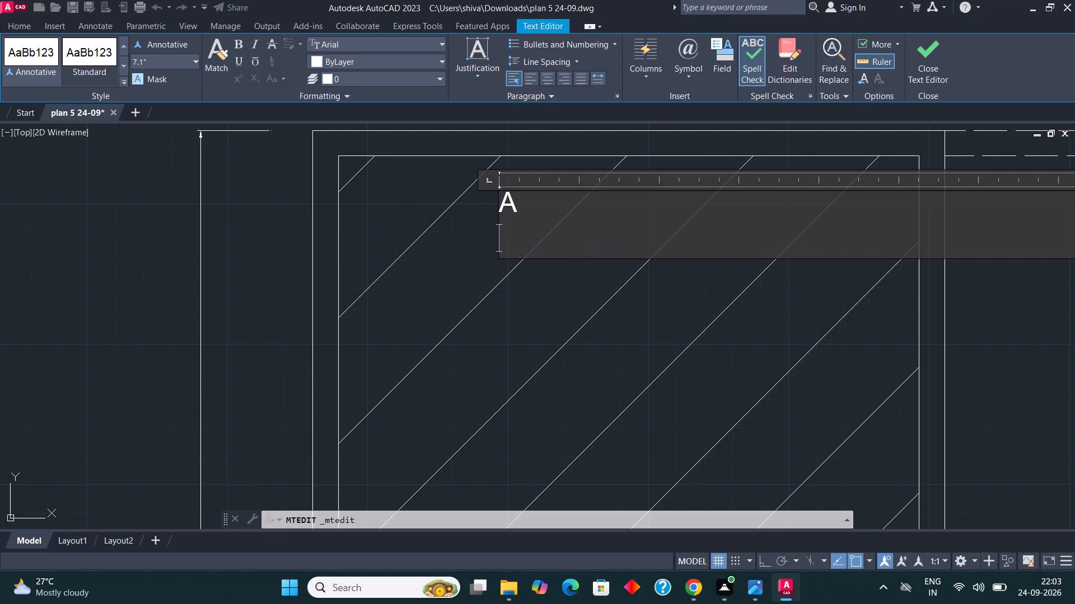
{"action": "type", "text": "24'"}
{"action": "key", "text": "0"}
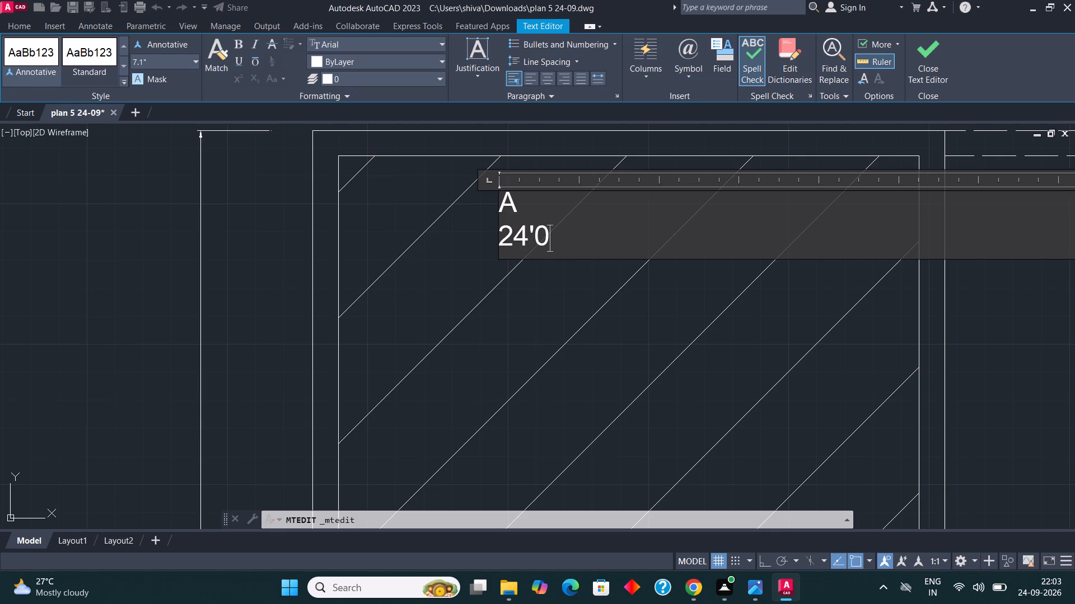
{"action": "key", "text": "shift+quotedbl"}
{"action": "type", "text": "X3"}
{"action": "type", "text": "'0"}
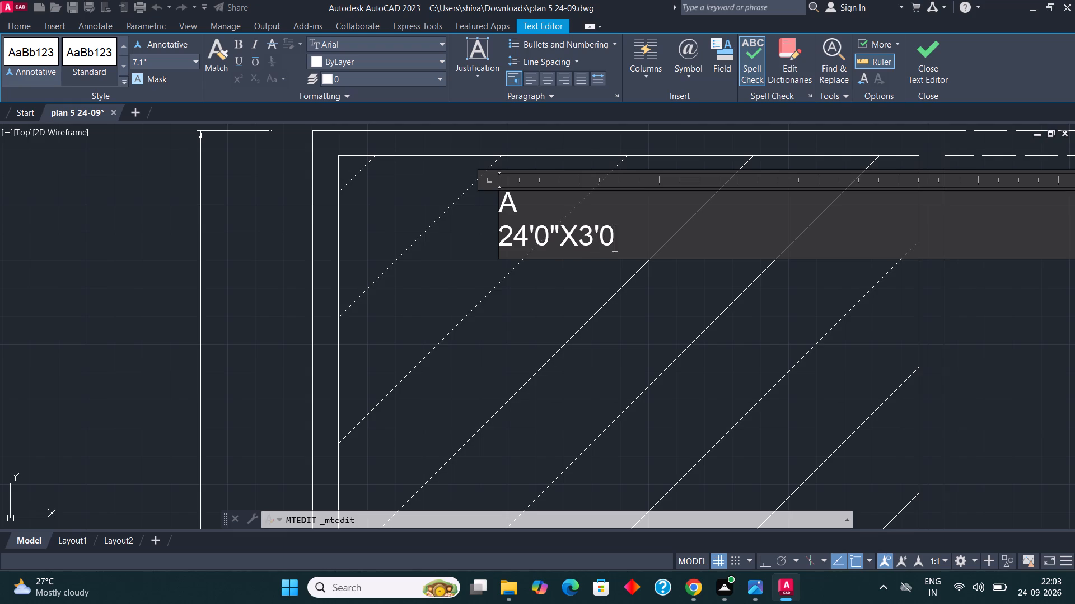
{"action": "key", "text": "shift+quotedbl"}
{"action": "left_click", "coordinate": [574, 290]}
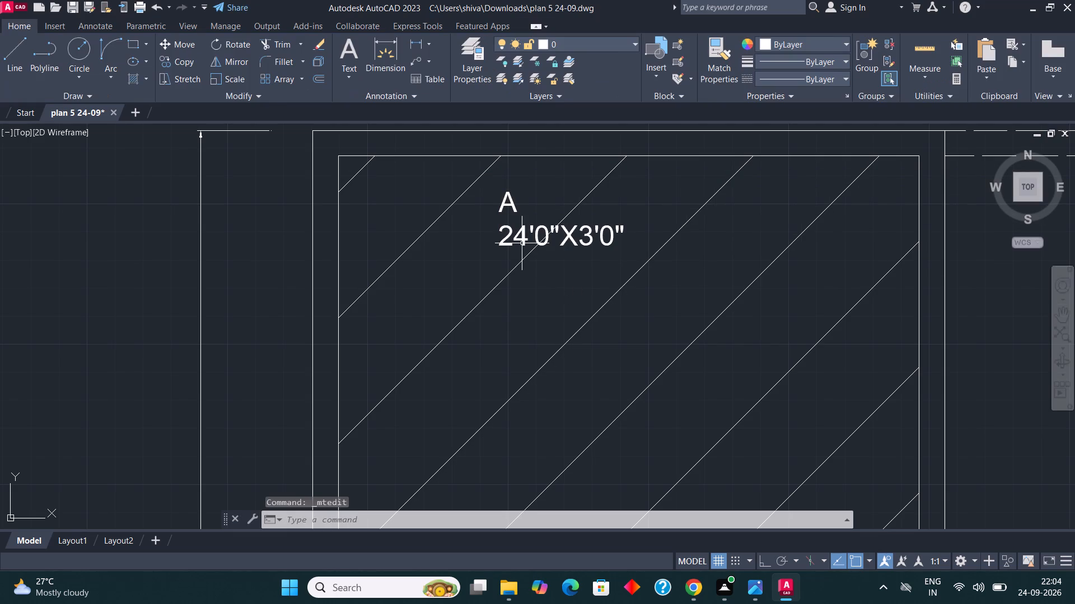
Indent the letter A with seven leading spaces so it sits centred above the label's size line.
{"action": "scroll", "coordinate": [518, 234], "scroll_direction": "up", "scroll_amount": 1}
{"action": "double_click", "coordinate": [495, 188]}
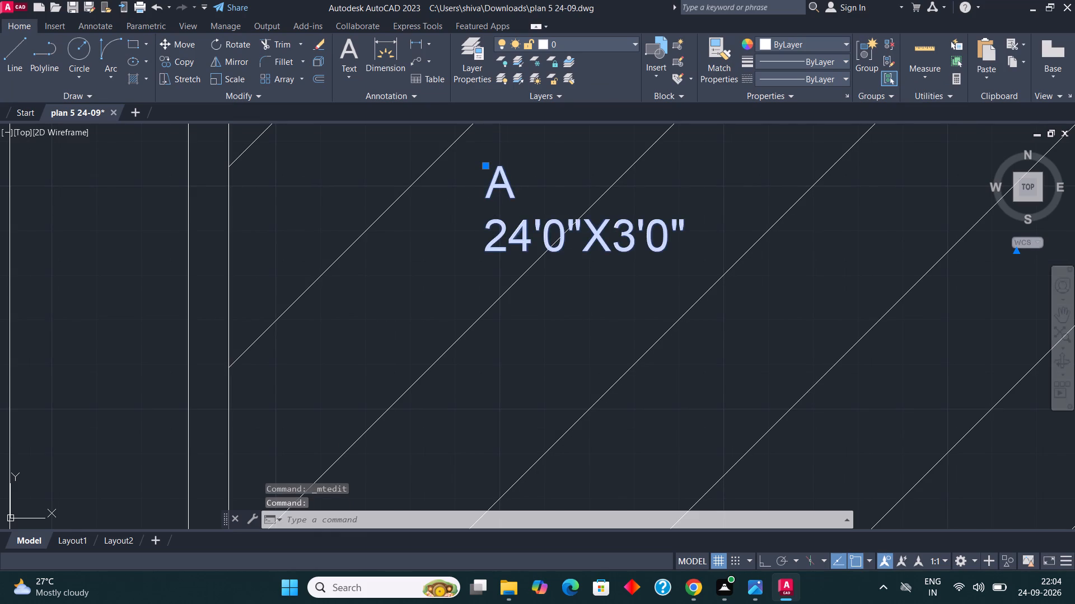
{"action": "left_click", "coordinate": [495, 188]}
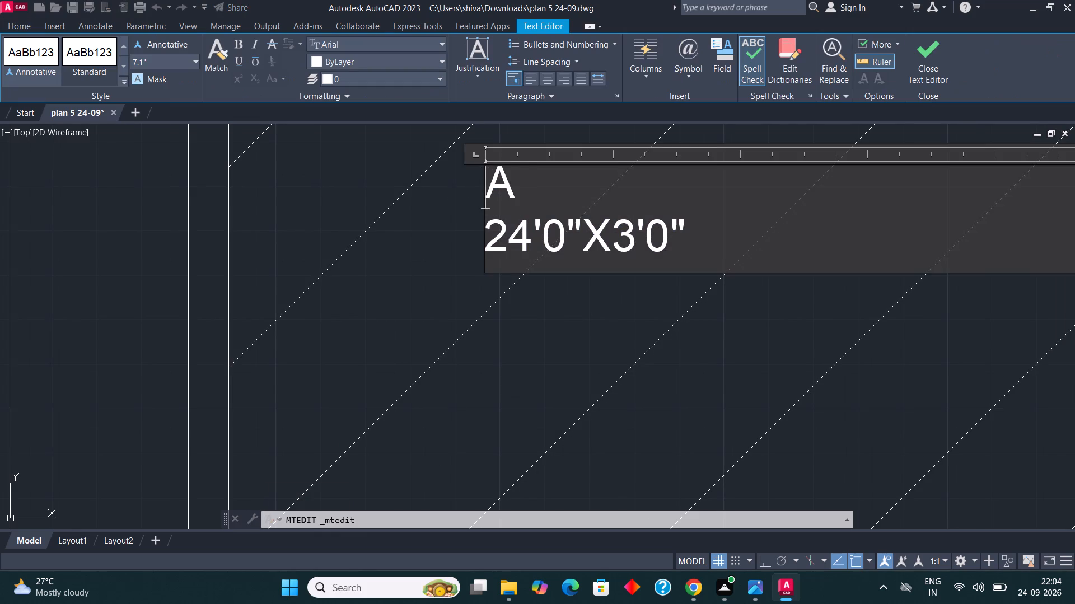
{"action": "key", "text": "space"}
{"action": "key", "text": "space"}
{"action": "key", "text": "space"}
{"action": "key", "text": "space"}
{"action": "key", "text": "space"}
{"action": "key", "text": "space"}
{"action": "key", "text": "space"}
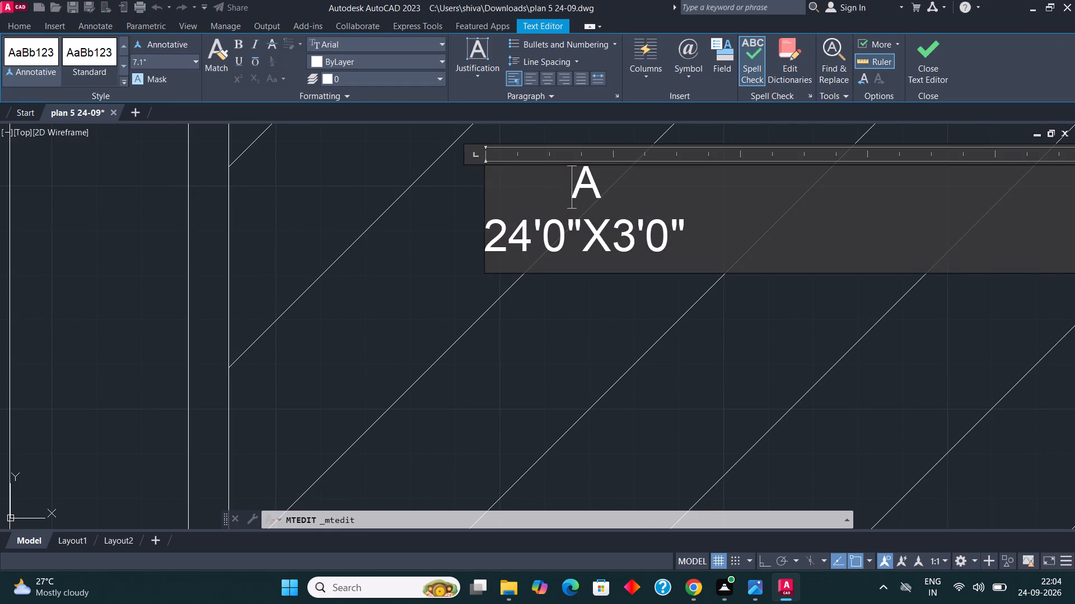
{"action": "left_click", "coordinate": [563, 291]}
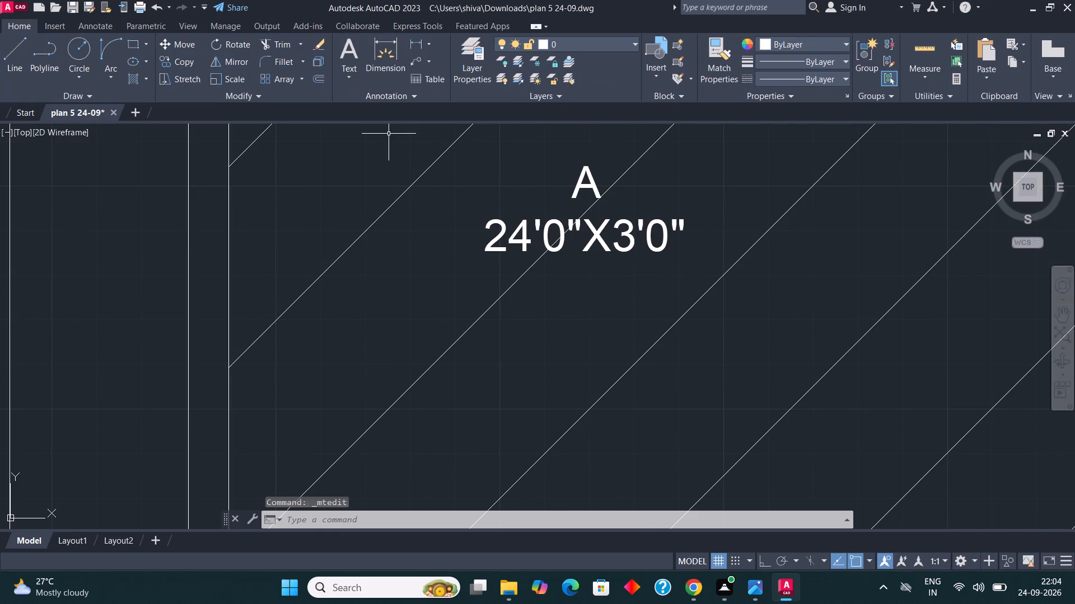
Copy the A 24'0"X3'0" label to the hatched area below the area plan's notch, near the right wall.
{"action": "scroll", "coordinate": [388, 133], "scroll_direction": "down", "scroll_amount": 1}
{"action": "scroll", "coordinate": [487, 205], "scroll_direction": "up", "scroll_amount": 1}
{"action": "left_click", "coordinate": [480, 190]}
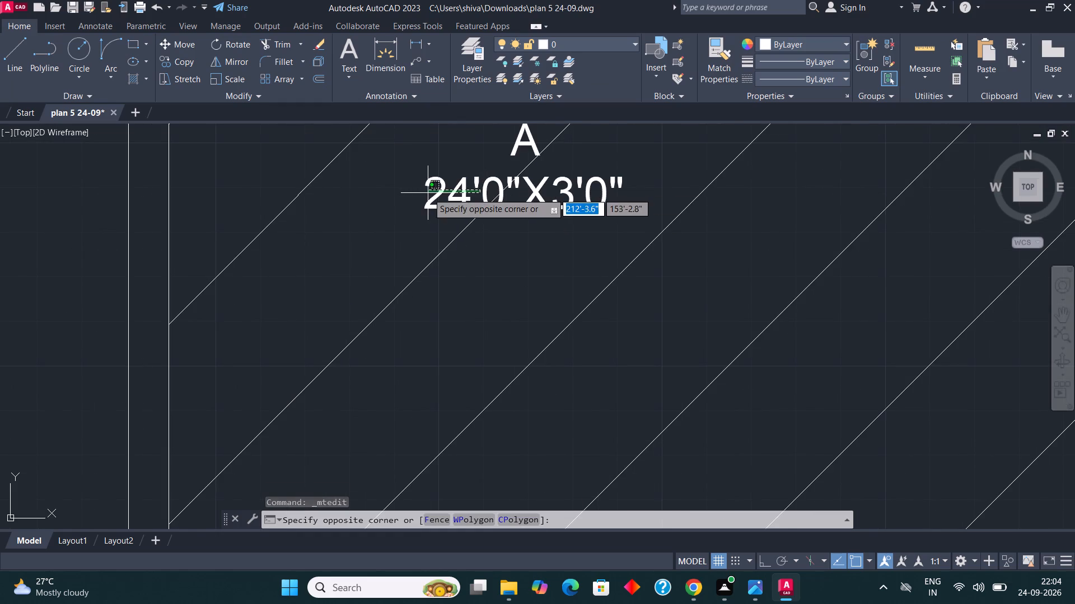
{"action": "left_click", "coordinate": [428, 193]}
{"action": "scroll", "coordinate": [392, 185], "scroll_direction": "down", "scroll_amount": 1}
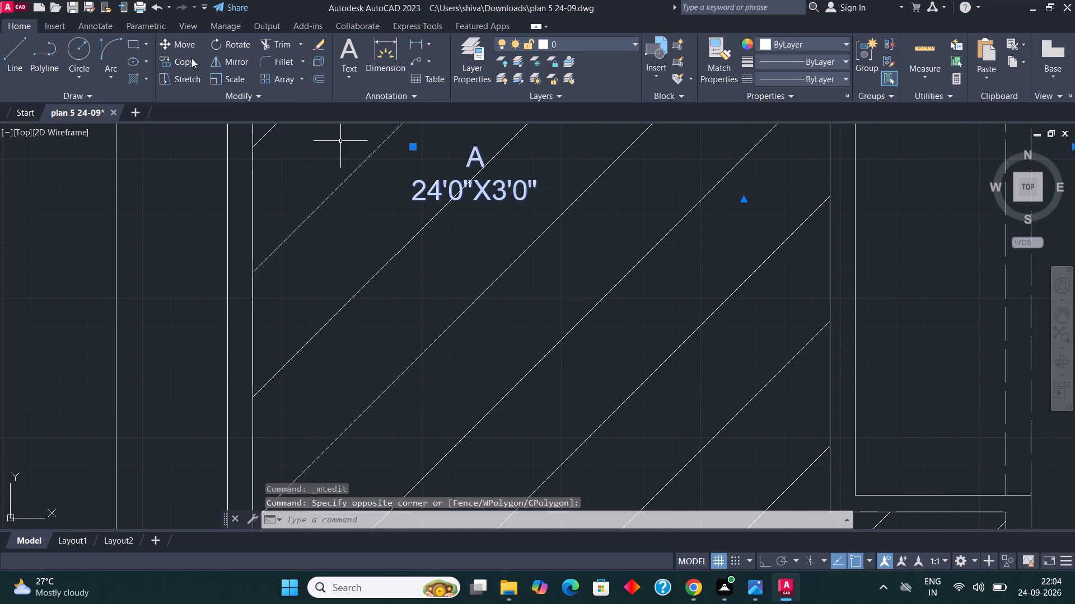
{"action": "left_click", "coordinate": [183, 61]}
{"action": "left_click", "coordinate": [468, 201]}
{"action": "scroll", "coordinate": [419, 197], "scroll_direction": "down", "scroll_amount": 3}
{"action": "scroll", "coordinate": [557, 314], "scroll_direction": "up", "scroll_amount": 2}
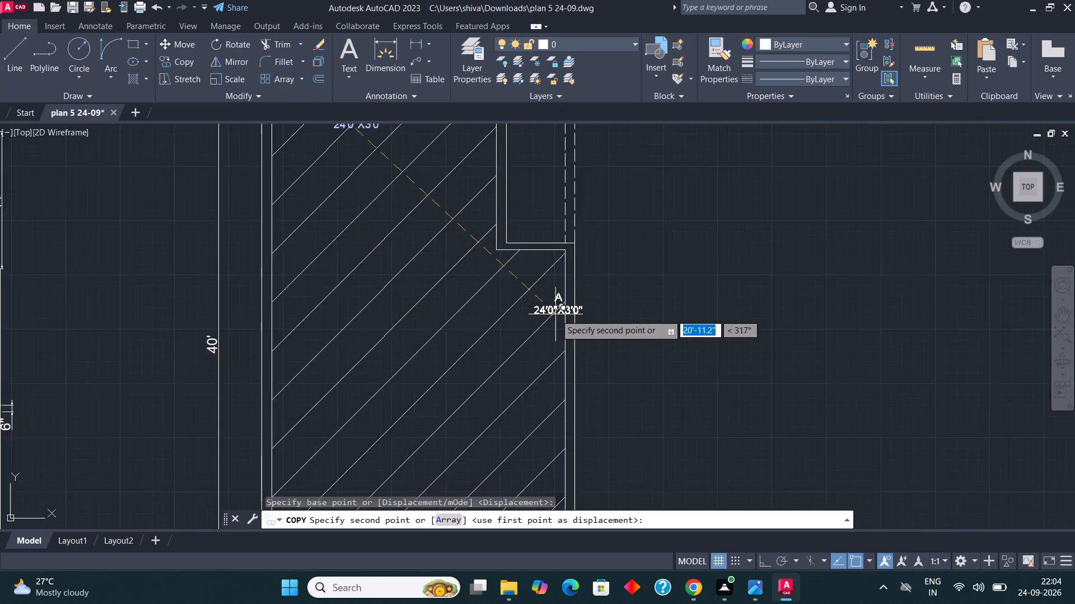
{"action": "scroll", "coordinate": [528, 278], "scroll_direction": "up", "scroll_amount": 2}
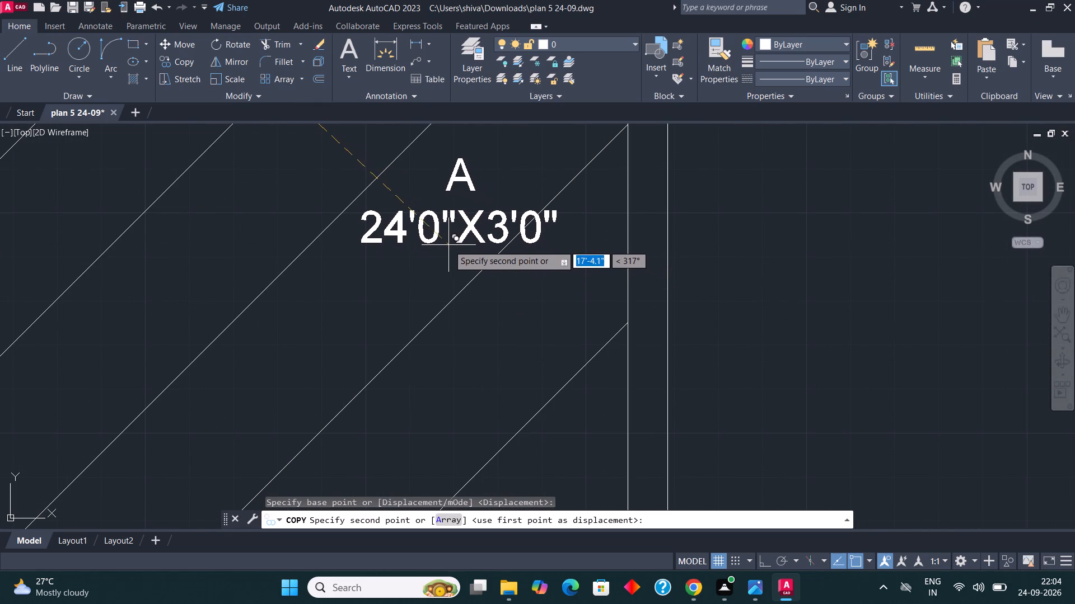
{"action": "left_click", "coordinate": [442, 243]}
{"action": "key", "text": "Escape"}
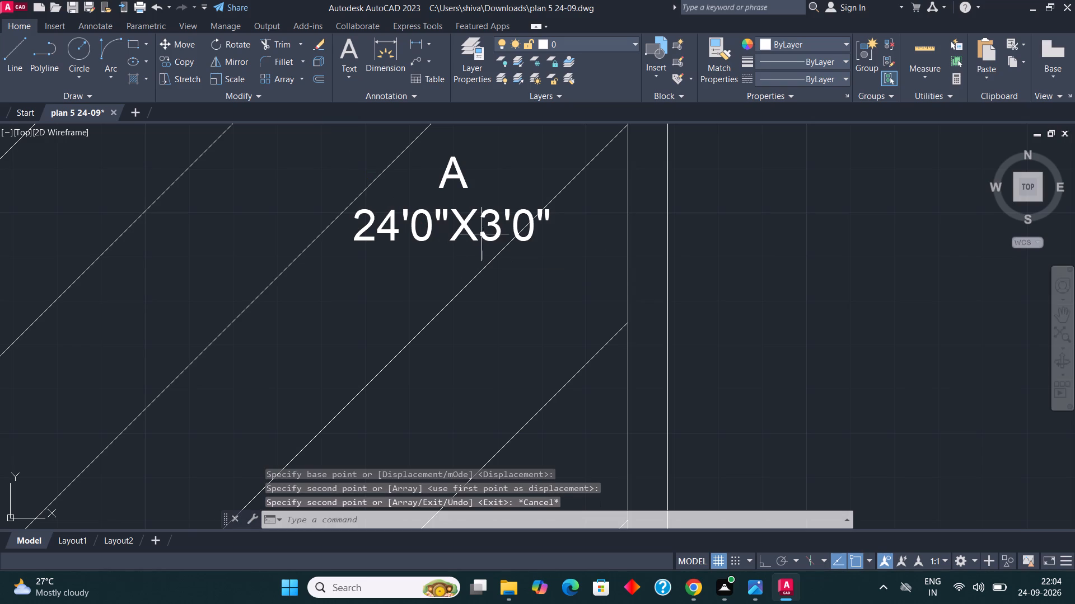
Replace the letter A with B in the copied label below the area plan's notch.
{"action": "double_click", "coordinate": [470, 229]}
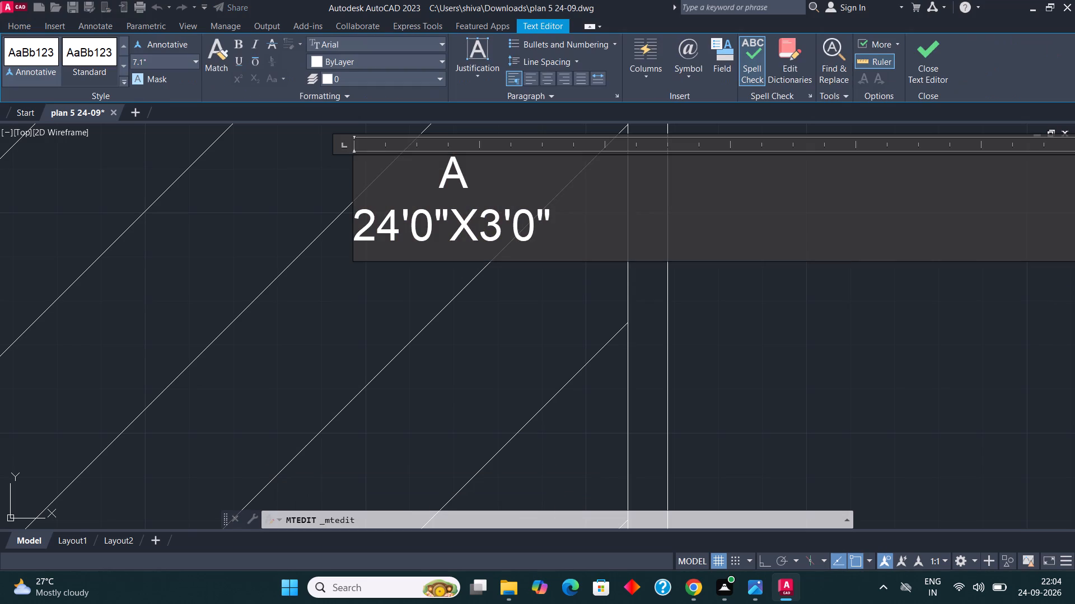
{"action": "left_click", "coordinate": [480, 163]}
{"action": "key", "text": "BackSpace"}
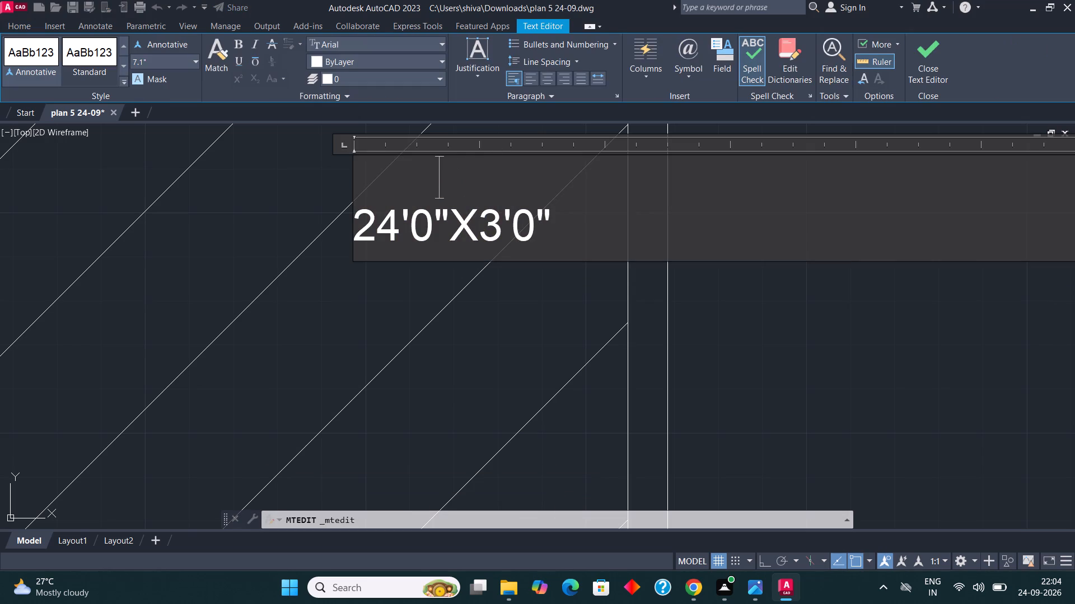
{"action": "key", "text": "b"}
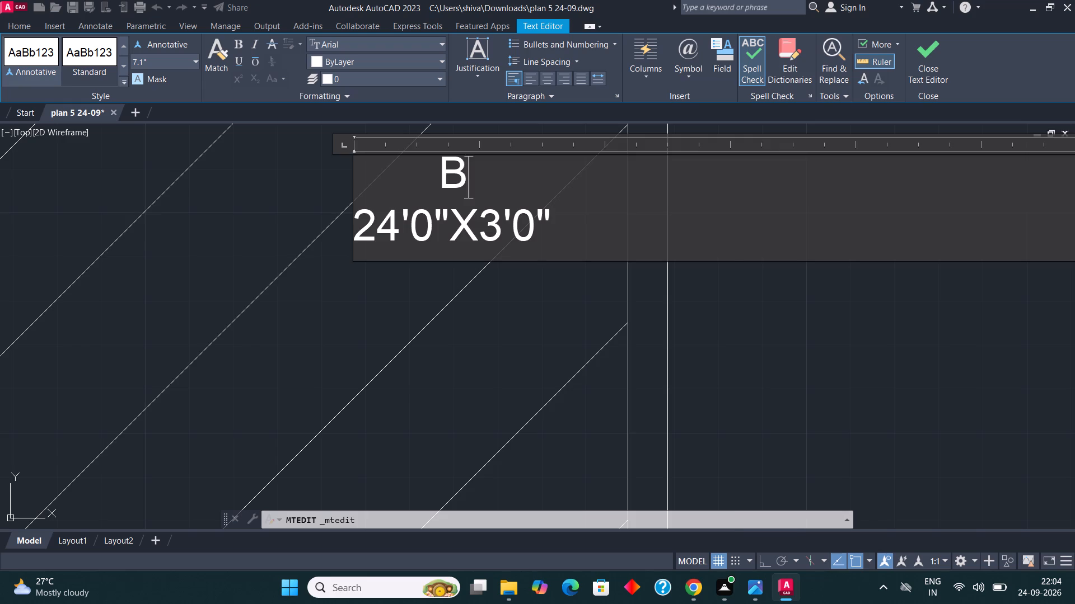
Change the size line of the area plan's B label to 4'6"X11'6".
{"action": "scroll", "coordinate": [447, 251], "scroll_direction": "up", "scroll_amount": 1}
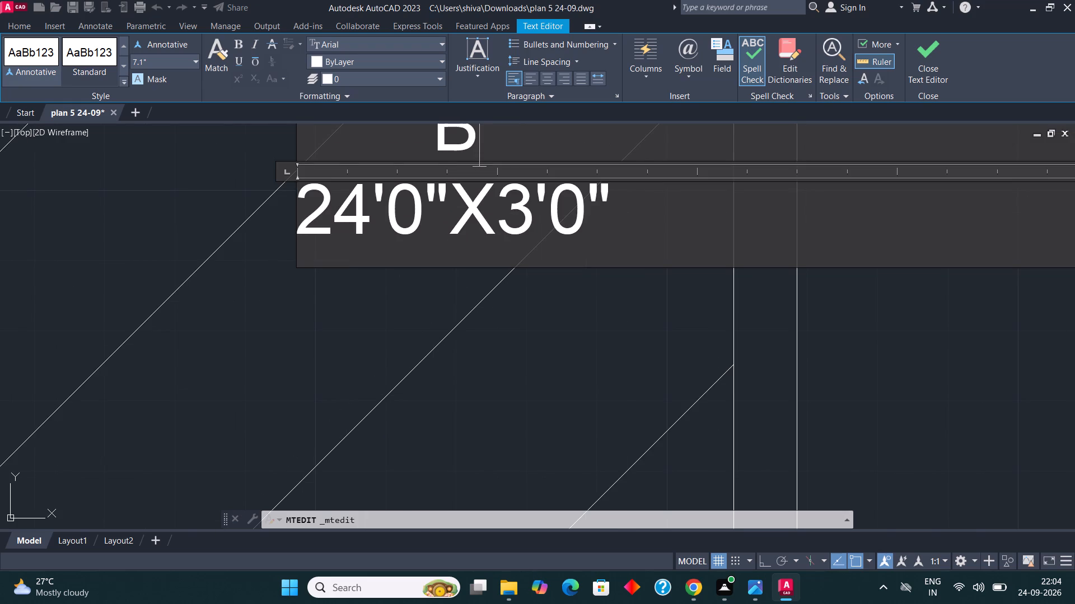
{"action": "scroll", "coordinate": [378, 209], "scroll_direction": "up", "scroll_amount": 1}
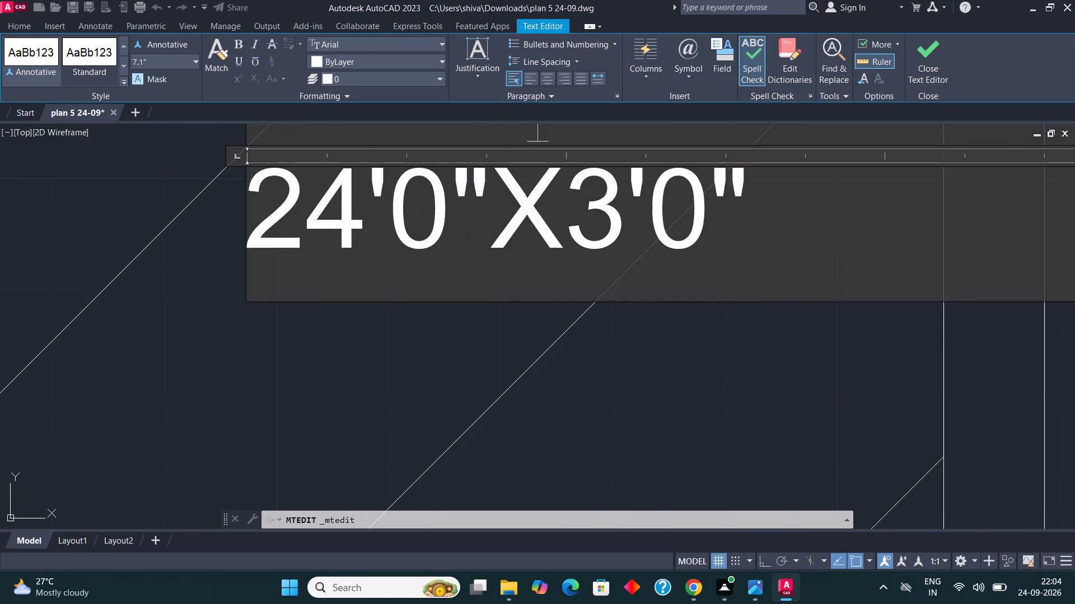
{"action": "left_click", "coordinate": [303, 226]}
{"action": "key", "text": "BackSpace"}
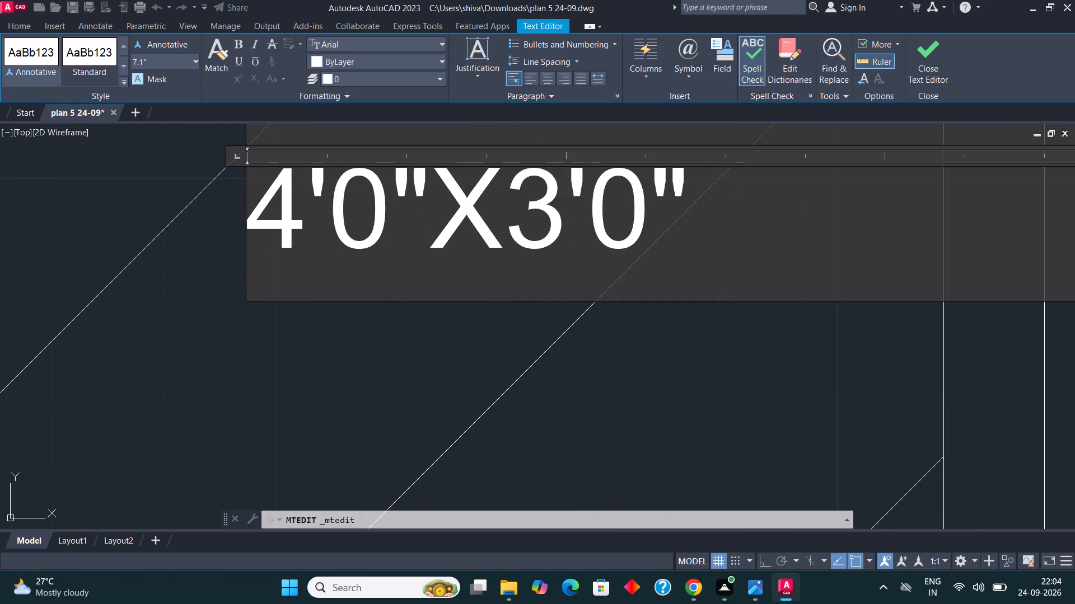
{"action": "scroll", "coordinate": [386, 221], "scroll_direction": "up", "scroll_amount": 1}
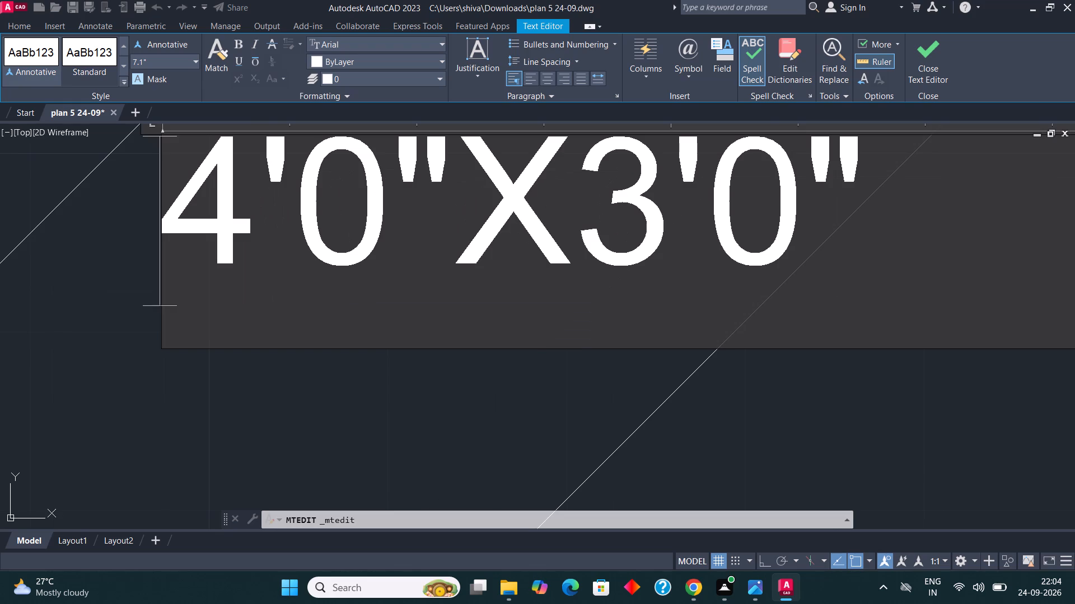
{"action": "left_click", "coordinate": [386, 221]}
{"action": "key", "text": "BackSpace"}
{"action": "key", "text": "6"}
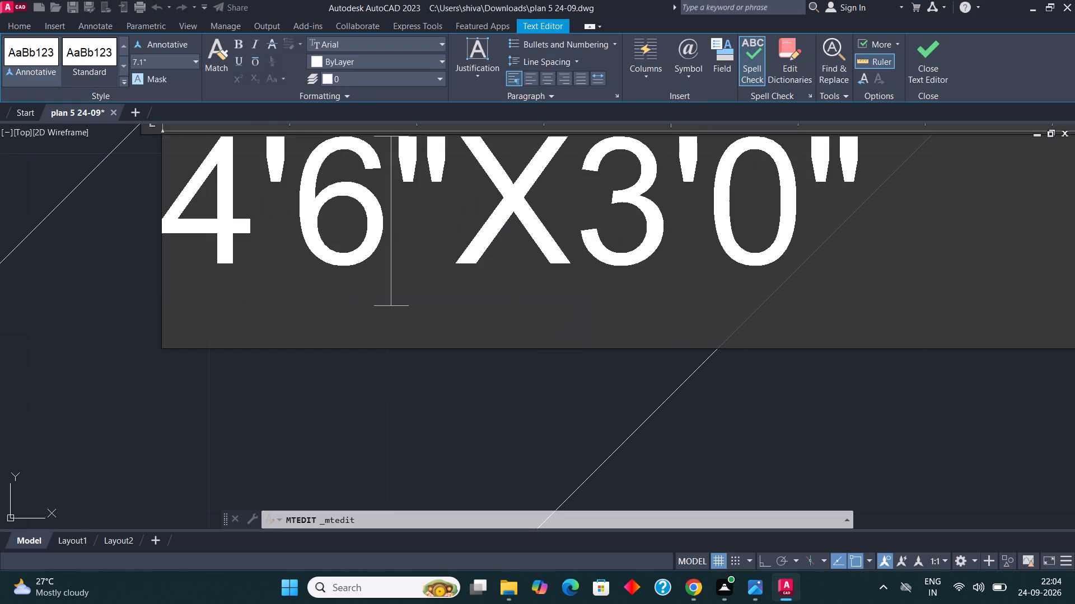
{"action": "left_click", "coordinate": [671, 221]}
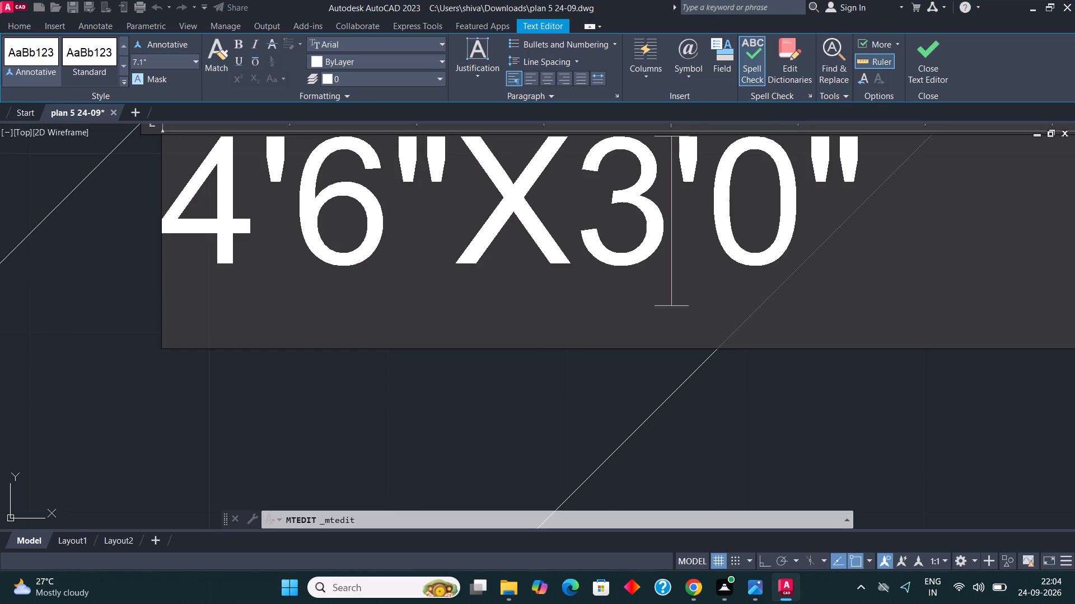
{"action": "key", "text": "BackSpace"}
{"action": "key", "text": "1"}
{"action": "key", "text": "1"}
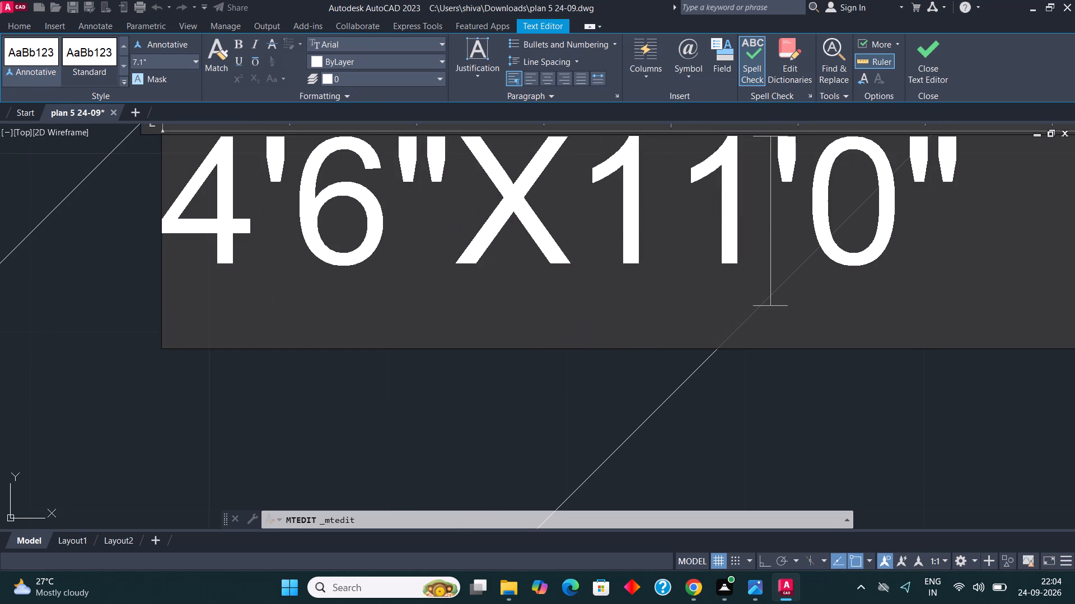
{"action": "scroll", "coordinate": [597, 253], "scroll_direction": "down", "scroll_amount": 1}
{"action": "left_click", "coordinate": [790, 242]}
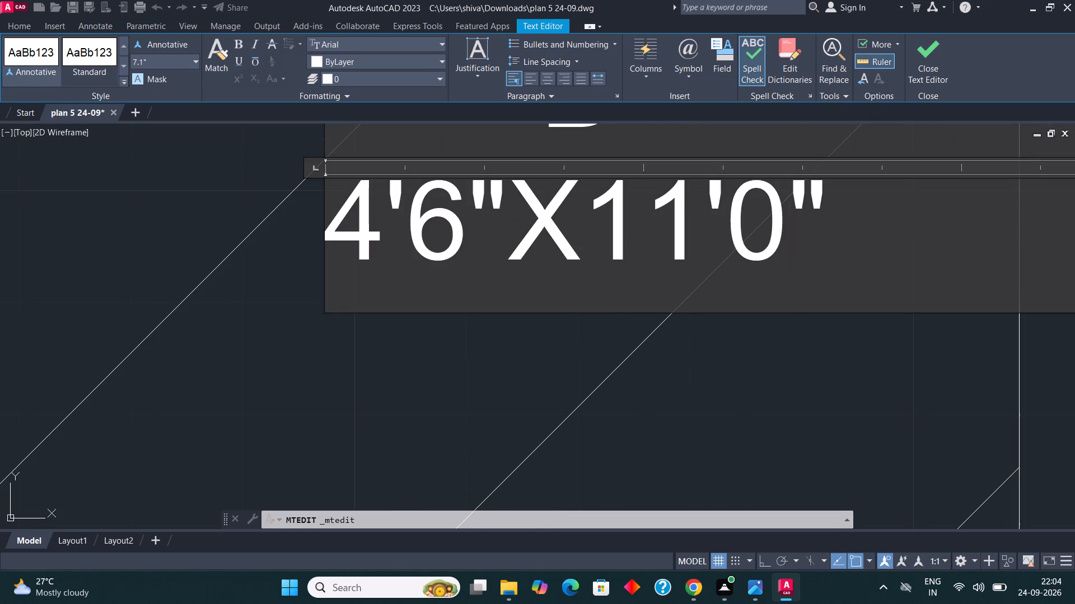
{"action": "key", "text": "BackSpace"}
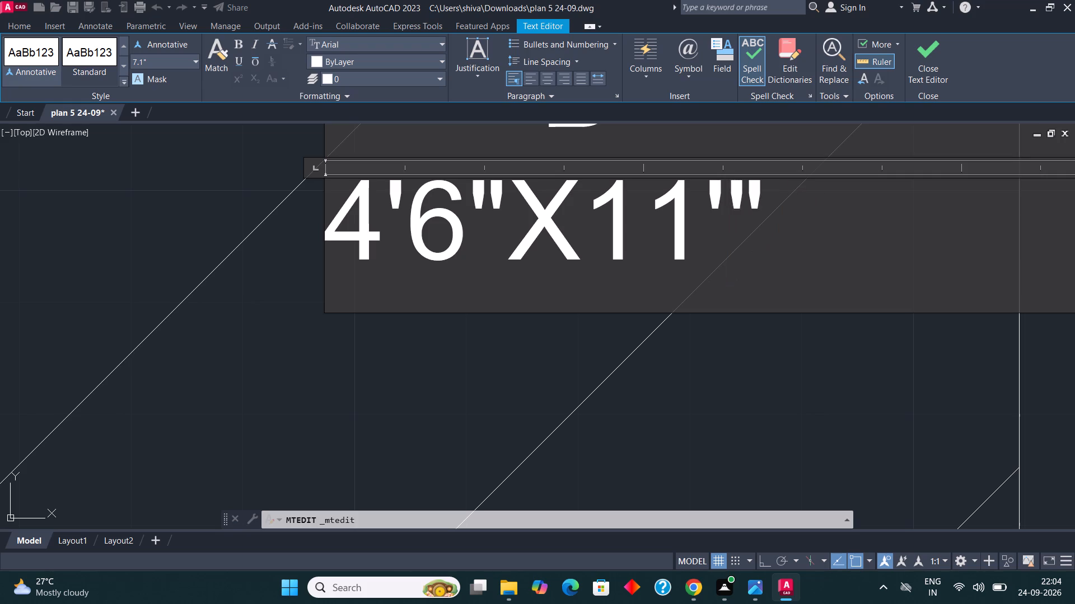
{"action": "key", "text": "6"}
{"action": "left_click", "coordinate": [737, 344]}
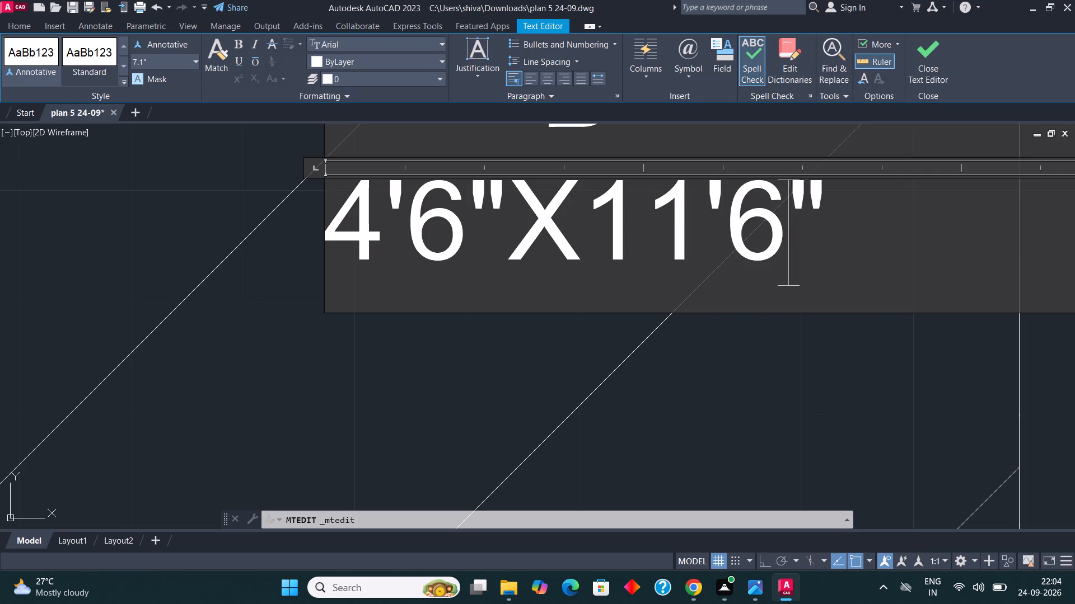
Review the labelled area plan together with the whole set of plans, elevation and section.
{"action": "scroll", "coordinate": [634, 249], "scroll_direction": "down", "scroll_amount": 1}
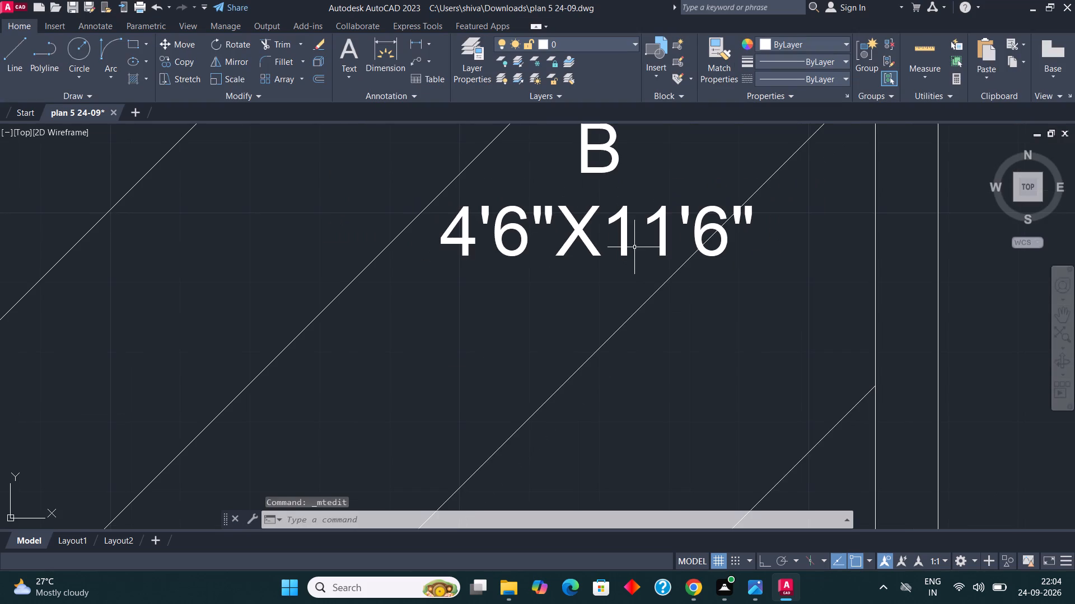
{"action": "scroll", "coordinate": [634, 247], "scroll_direction": "down", "scroll_amount": 5}
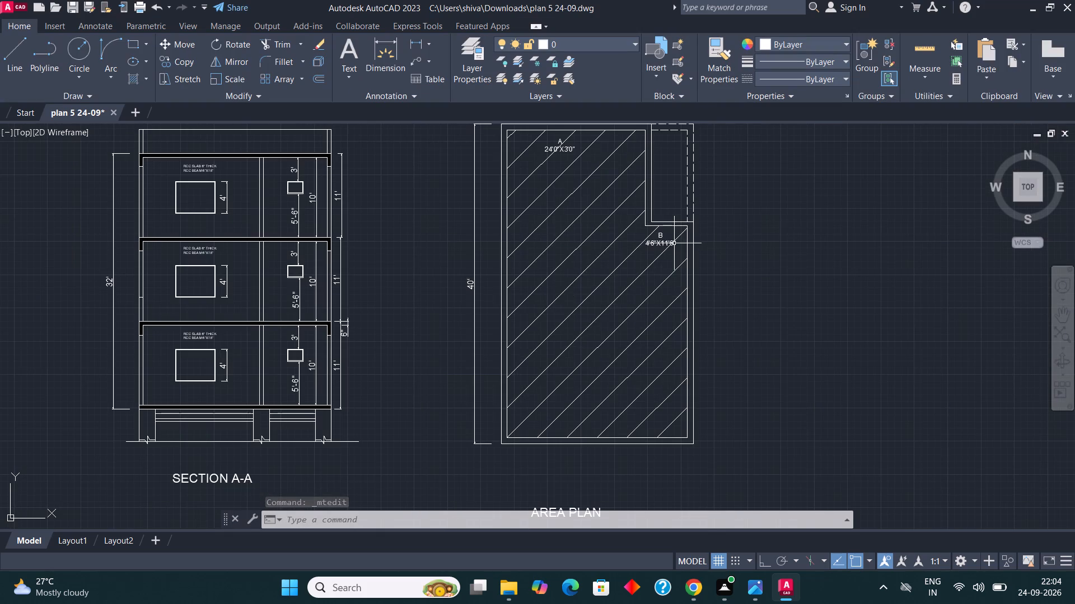
{"action": "scroll", "coordinate": [683, 247], "scroll_direction": "down", "scroll_amount": 1}
{"action": "scroll", "coordinate": [634, 258], "scroll_direction": "down", "scroll_amount": 2}
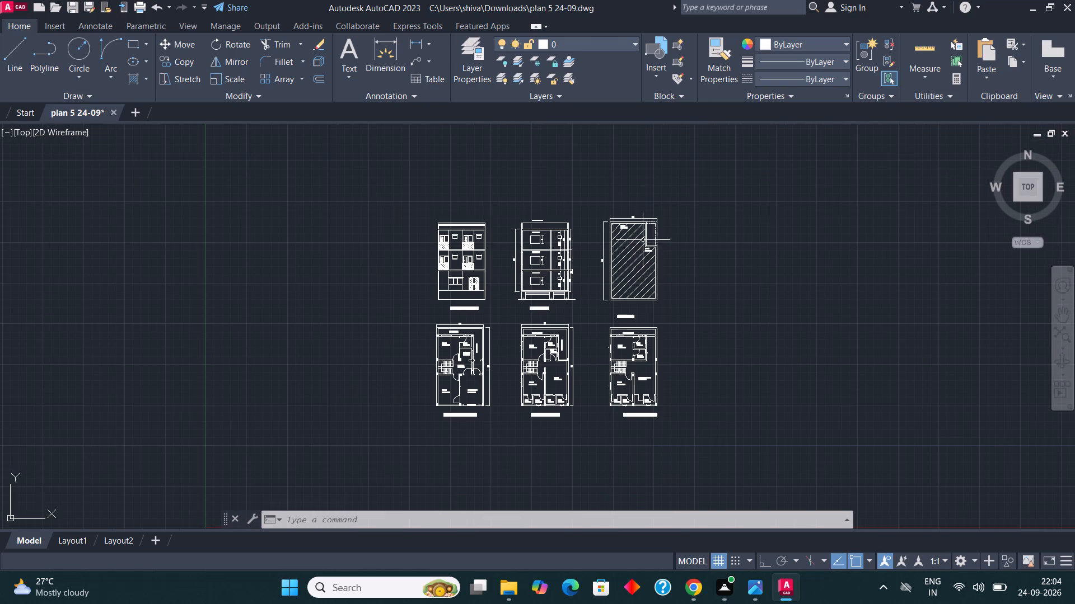
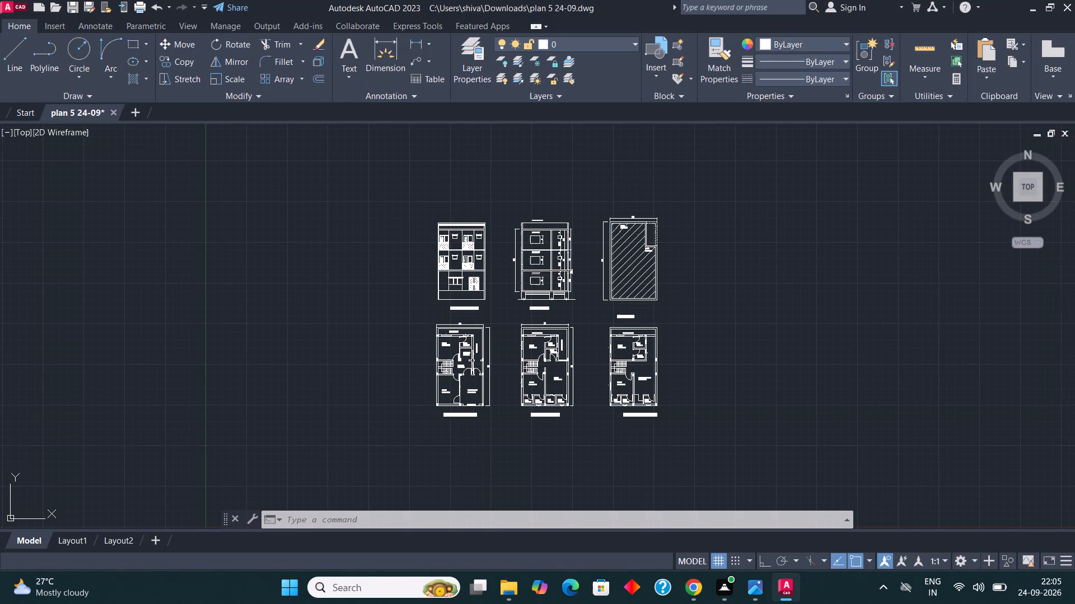
Save the plan 5 24-09 drawing.
{"action": "scroll", "coordinate": [605, 382], "scroll_direction": "up", "scroll_amount": 1}
{"action": "scroll", "coordinate": [565, 333], "scroll_direction": "down", "scroll_amount": 1}
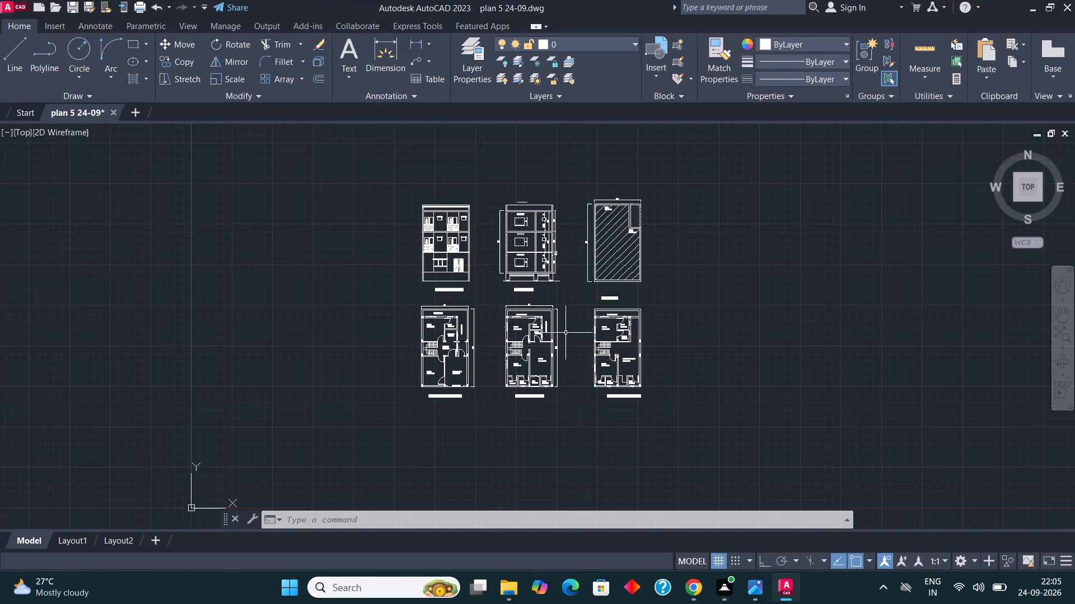
{"action": "key", "text": "ctrl+s"}
{"action": "key", "text": "Escape"}
{"action": "key", "text": "Escape"}
{"action": "key", "text": "Escape"}
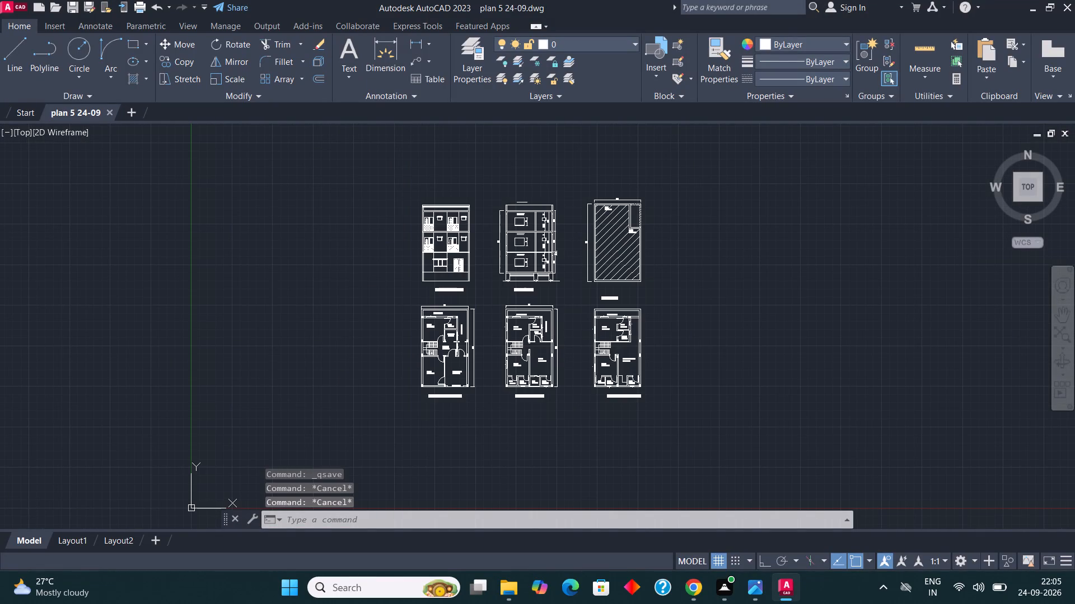
Set up a plot with AutoCAD PDF (High Quality Print).pc3 and a window plot area enclosing all six titled drawings.
{"action": "key", "text": "ctrl+p"}
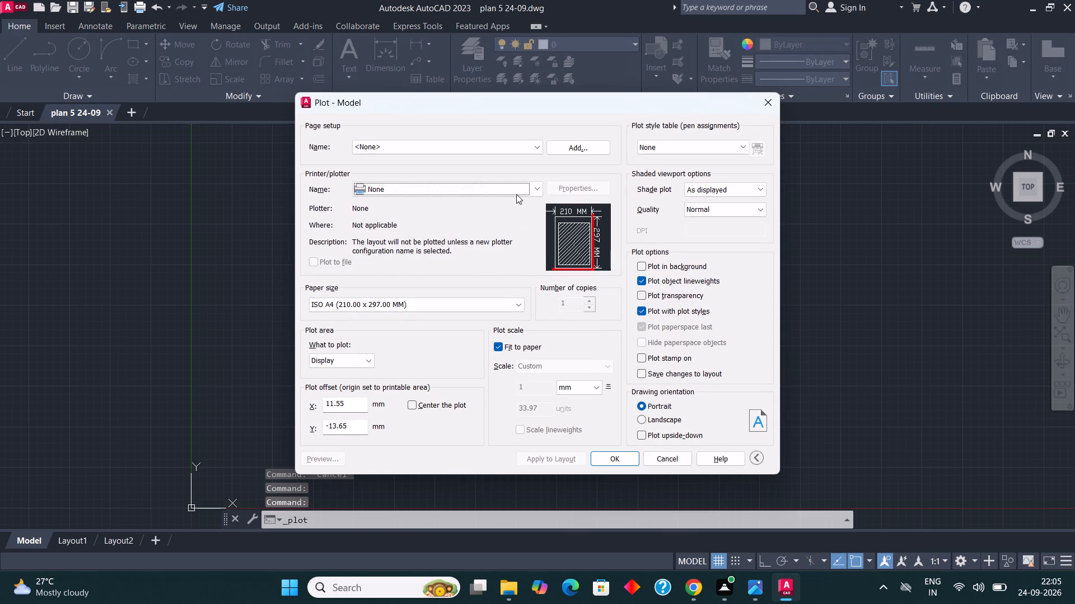
{"action": "left_click", "coordinate": [516, 192]}
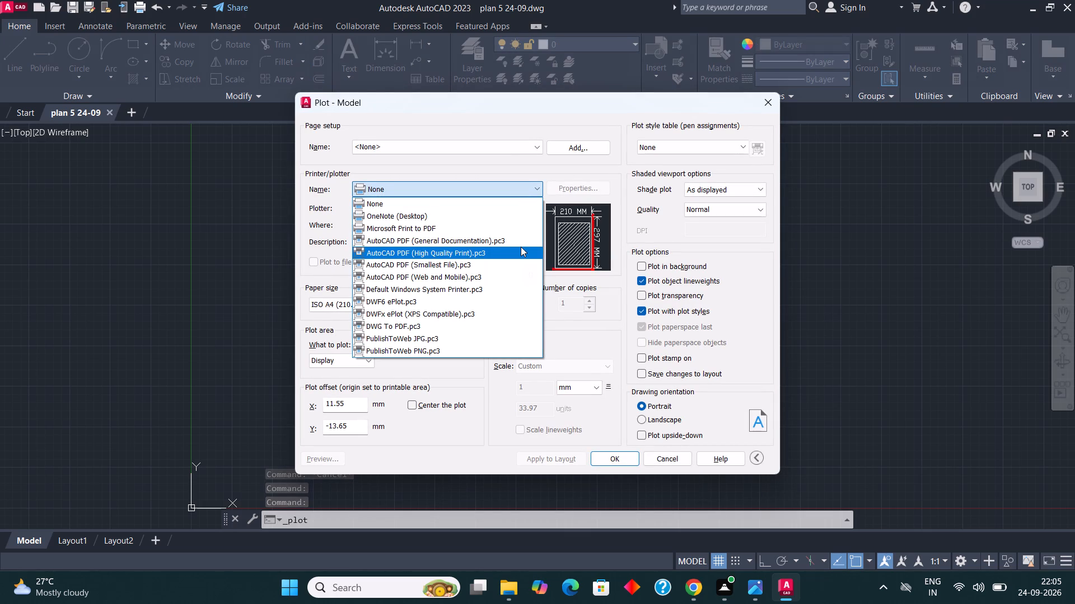
{"action": "left_click", "coordinate": [521, 247]}
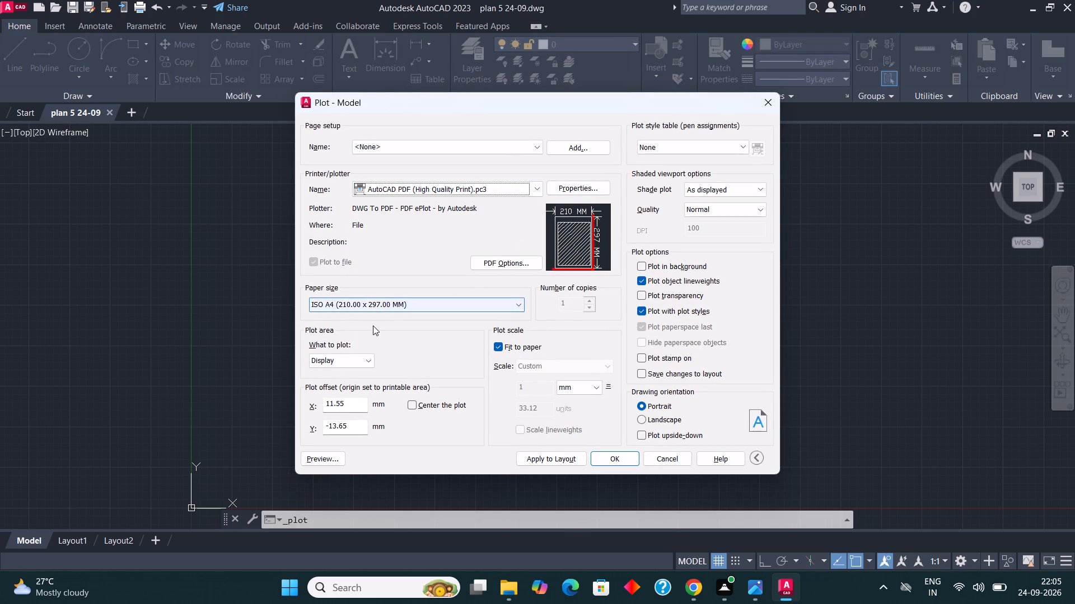
{"action": "left_click", "coordinate": [328, 360]}
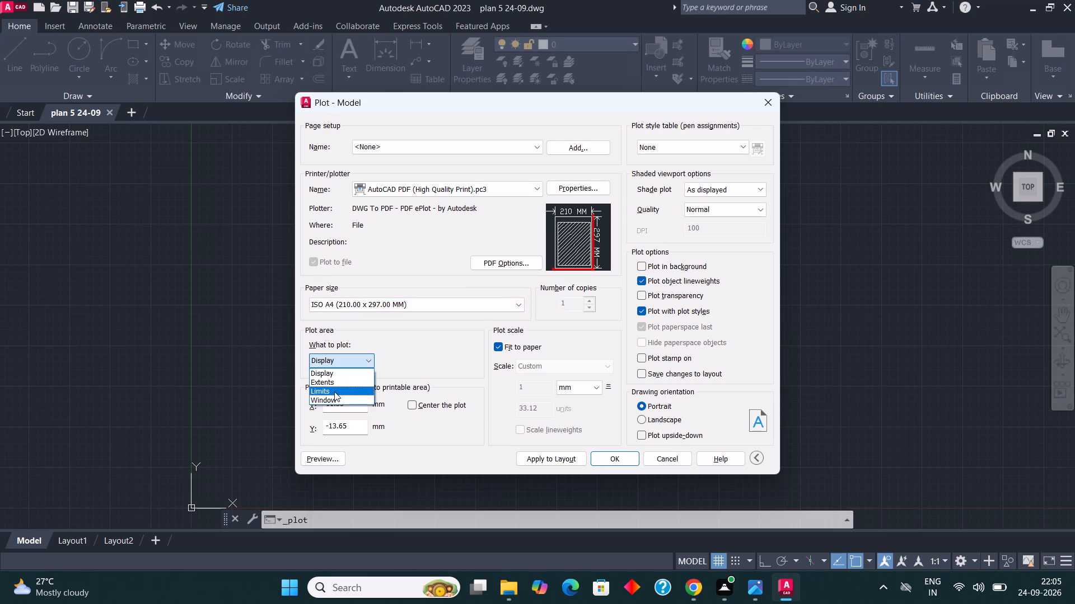
{"action": "left_click", "coordinate": [332, 404]}
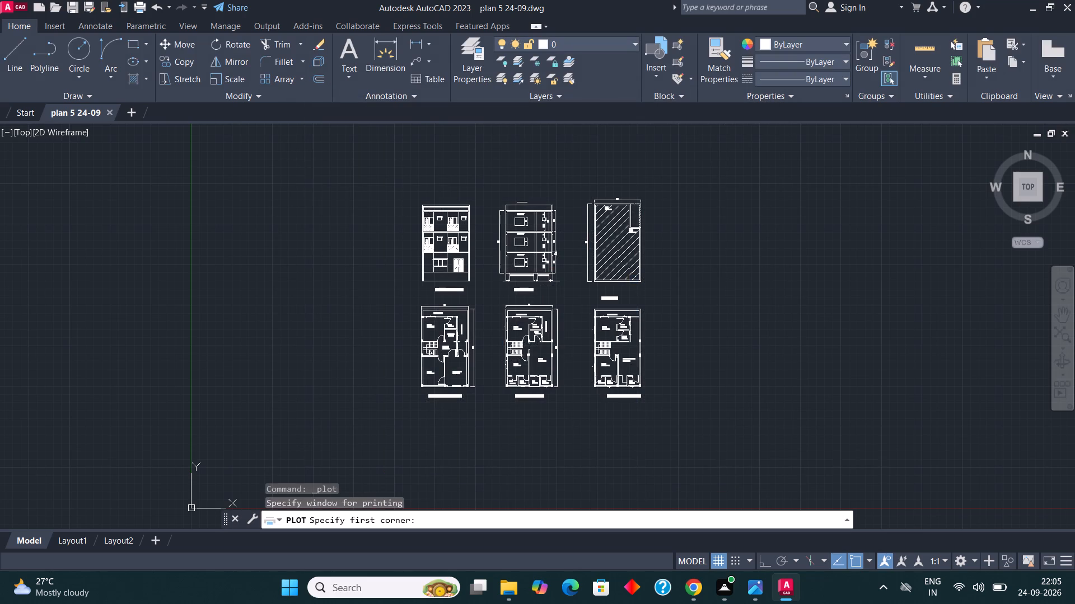
{"action": "scroll", "coordinate": [405, 195], "scroll_direction": "up", "scroll_amount": 1}
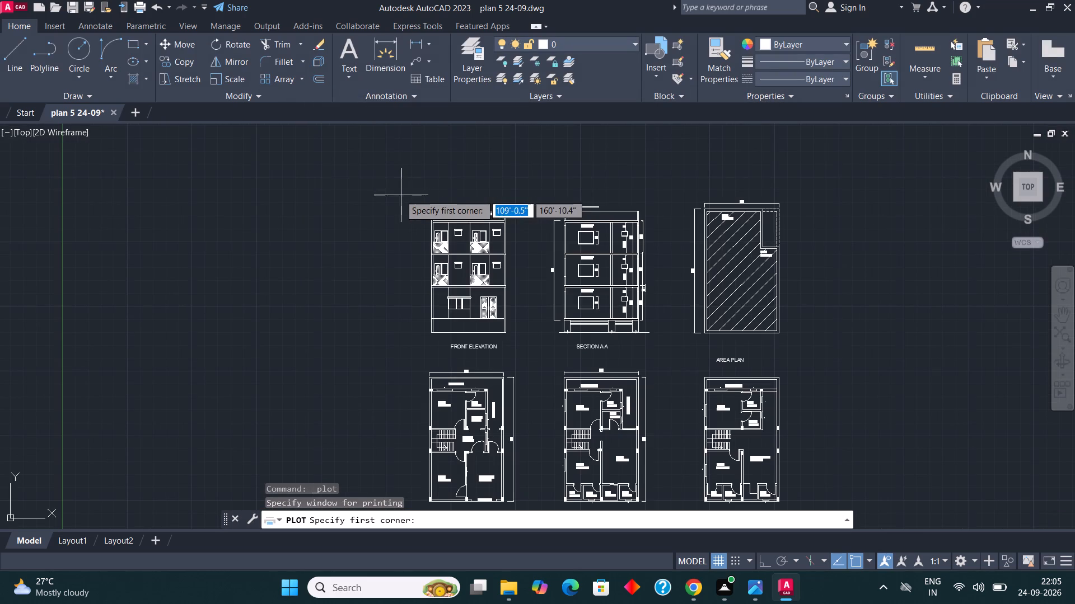
{"action": "left_click", "coordinate": [409, 196]}
{"action": "scroll", "coordinate": [422, 215], "scroll_direction": "down", "scroll_amount": 1}
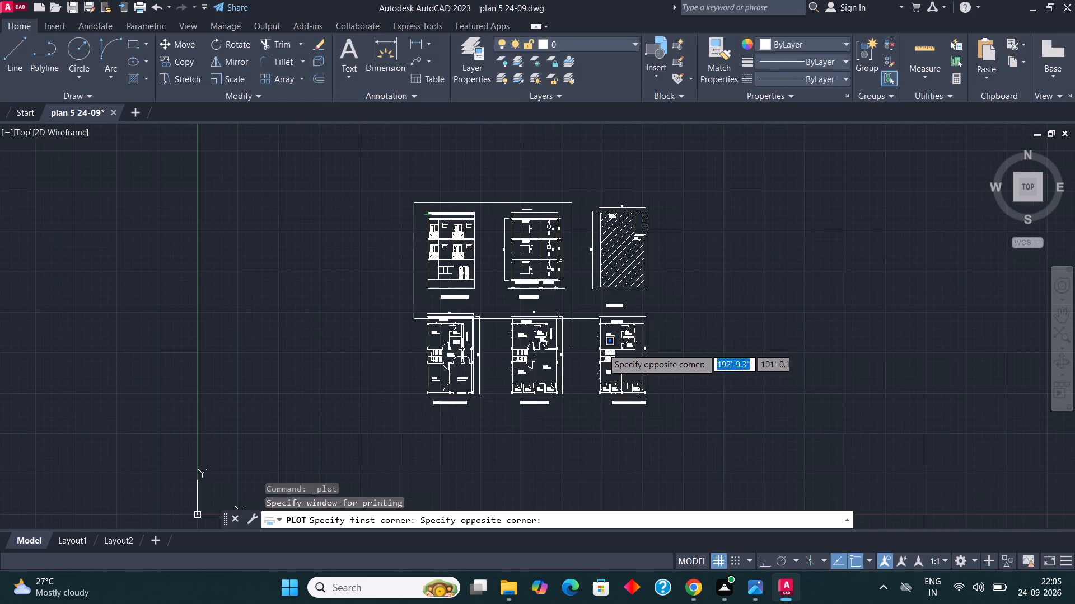
{"action": "left_click", "coordinate": [670, 419]}
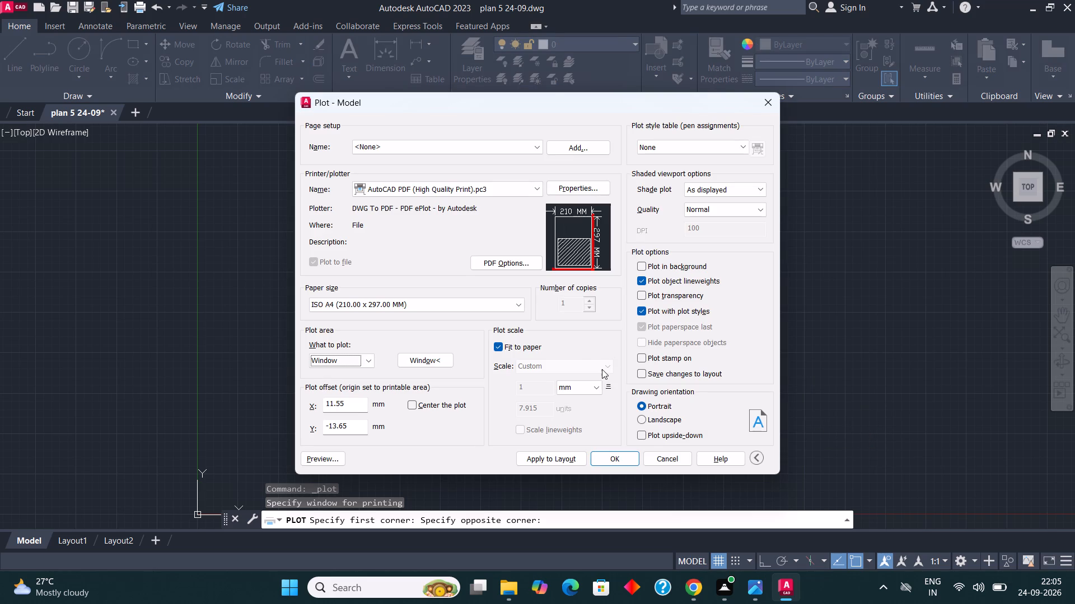
Set the plot to landscape orientation, centre it on the sheet and apply the settings to the layout.
{"action": "left_click", "coordinate": [646, 419]}
{"action": "left_click", "coordinate": [413, 404]}
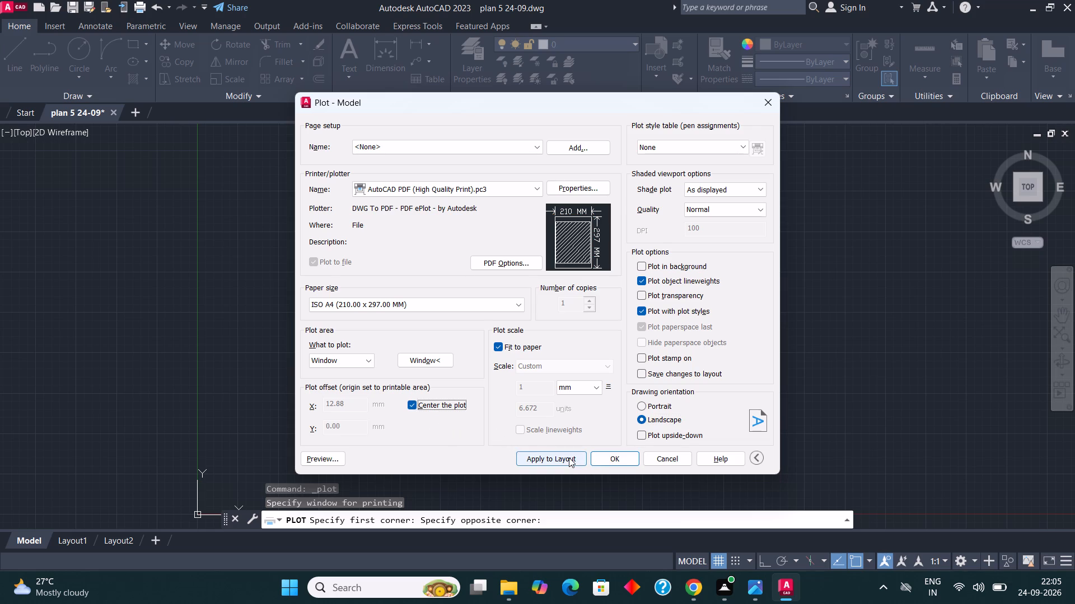
{"action": "left_click", "coordinate": [569, 457]}
Preview the plot and examine the elevation, section, area plan and floor plans for legibility and placement on the sheet.
{"action": "left_click", "coordinate": [307, 457]}
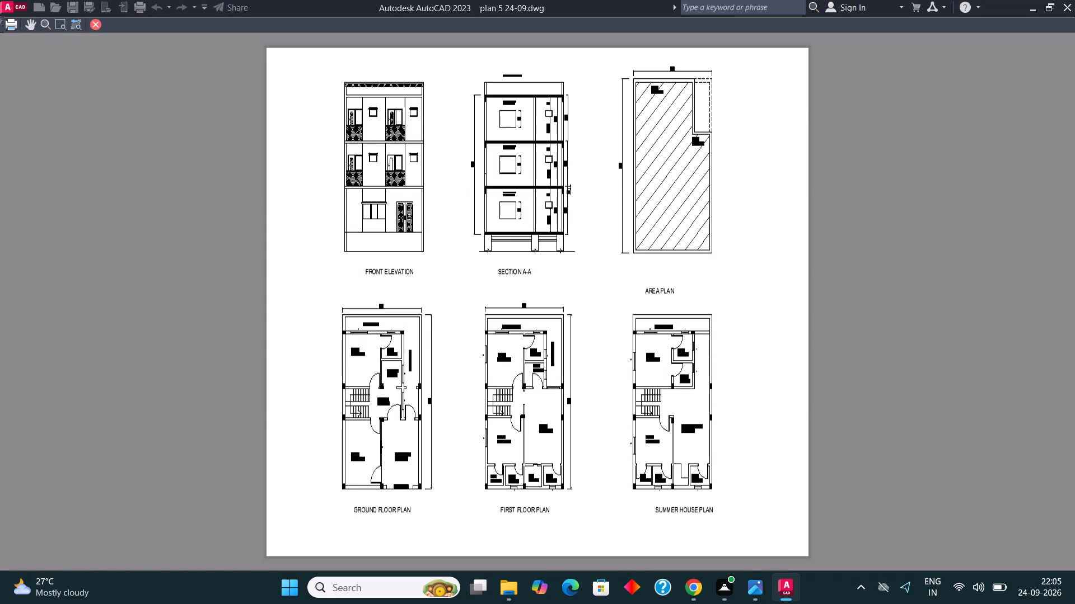
{"action": "scroll", "coordinate": [566, 216], "scroll_direction": "up", "scroll_amount": 3}
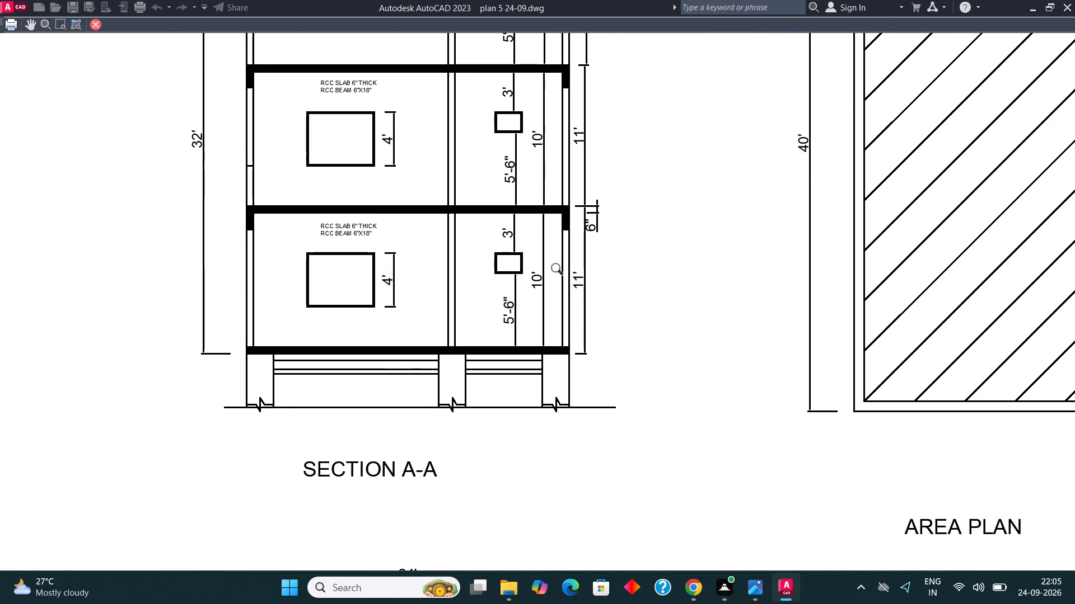
{"action": "scroll", "coordinate": [539, 250], "scroll_direction": "up", "scroll_amount": 2}
{"action": "scroll", "coordinate": [567, 244], "scroll_direction": "down", "scroll_amount": 3}
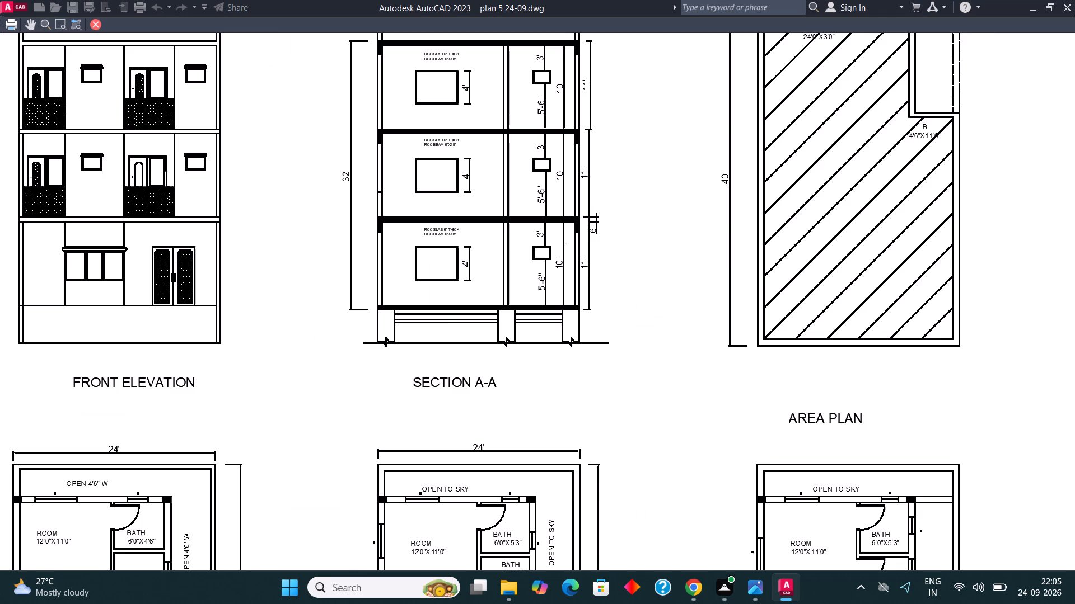
{"action": "scroll", "coordinate": [567, 244], "scroll_direction": "down", "scroll_amount": 1}
{"action": "scroll", "coordinate": [740, 220], "scroll_direction": "up", "scroll_amount": 1}
{"action": "scroll", "coordinate": [784, 197], "scroll_direction": "down", "scroll_amount": 1}
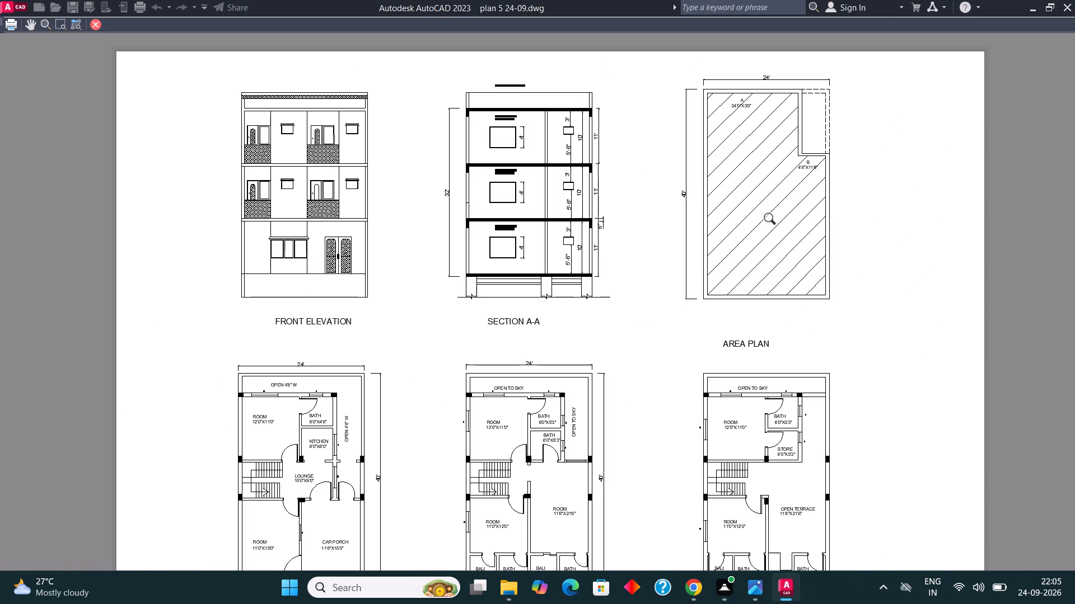
{"action": "scroll", "coordinate": [739, 277], "scroll_direction": "down", "scroll_amount": 1}
{"action": "scroll", "coordinate": [590, 384], "scroll_direction": "up", "scroll_amount": 2}
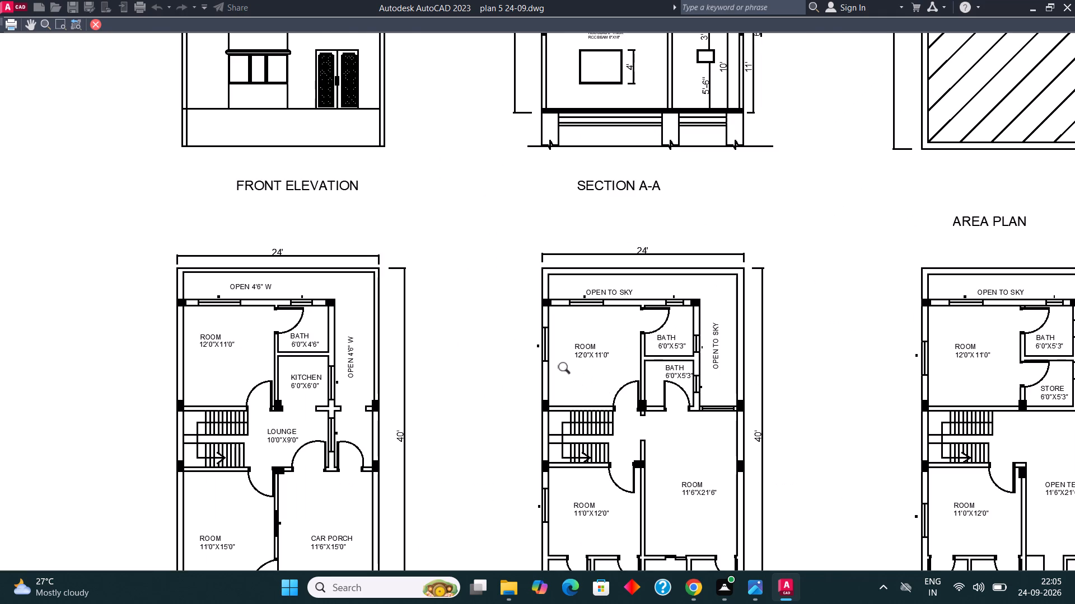
{"action": "scroll", "coordinate": [484, 309], "scroll_direction": "down", "scroll_amount": 2}
{"action": "scroll", "coordinate": [488, 310], "scroll_direction": "up", "scroll_amount": 1}
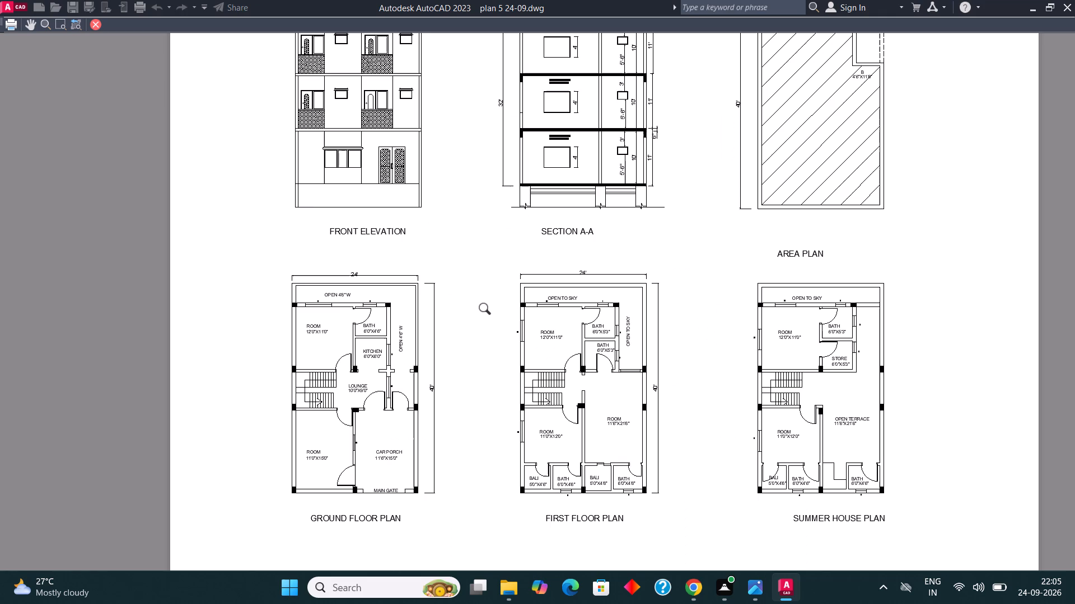
{"action": "scroll", "coordinate": [488, 310], "scroll_direction": "down", "scroll_amount": 2}
{"action": "scroll", "coordinate": [488, 310], "scroll_direction": "up", "scroll_amount": 1}
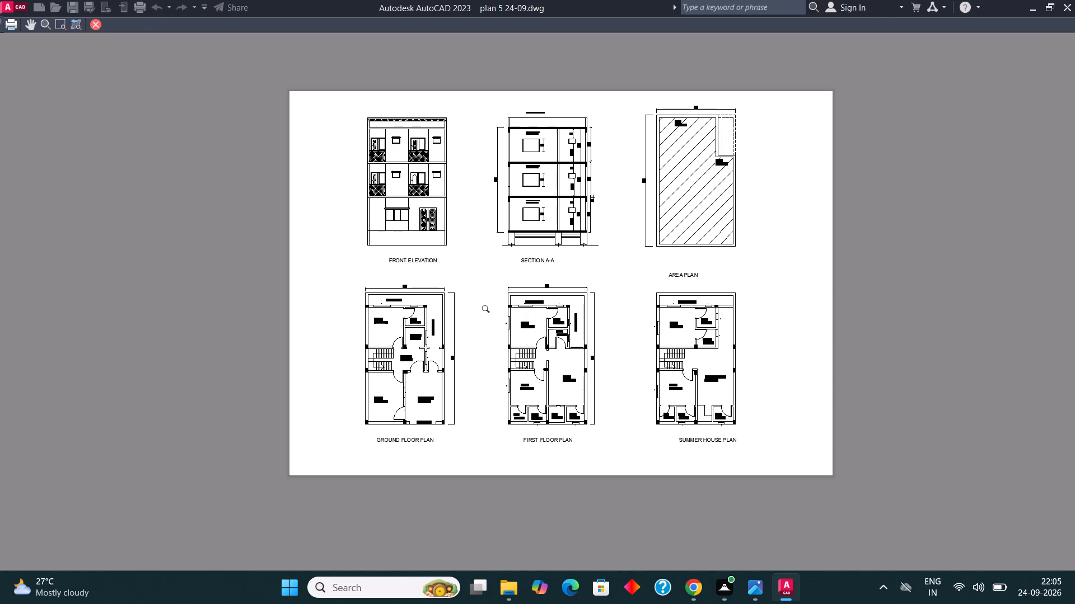
{"action": "left_click", "coordinate": [102, 22]}
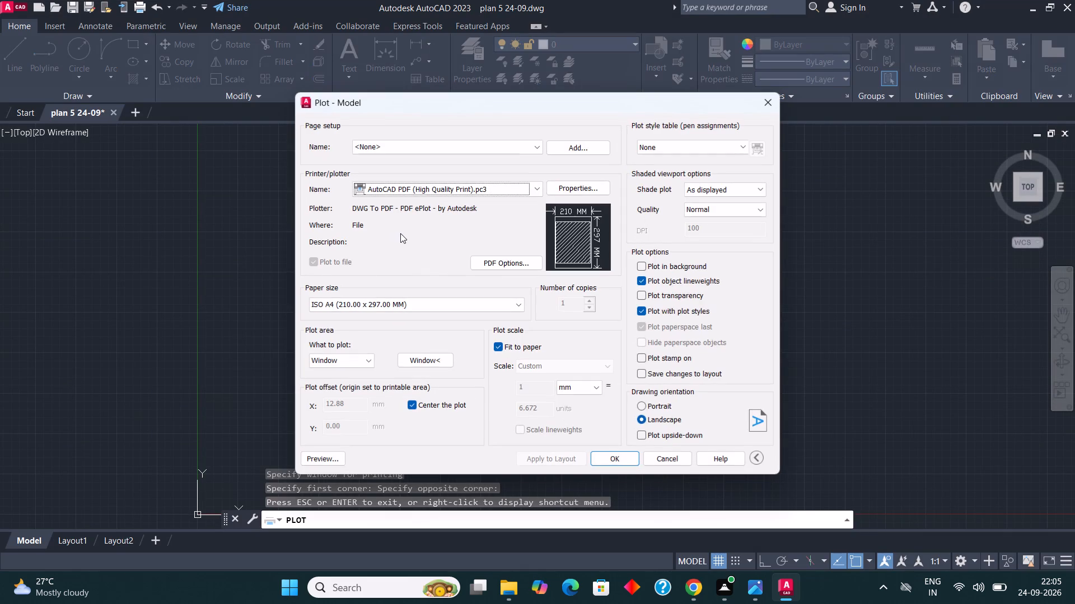
Plot the sheet to plan 5 24-09-Model.pdf in the Downloads folder and close the PDF that opens.
{"action": "left_click", "coordinate": [618, 461]}
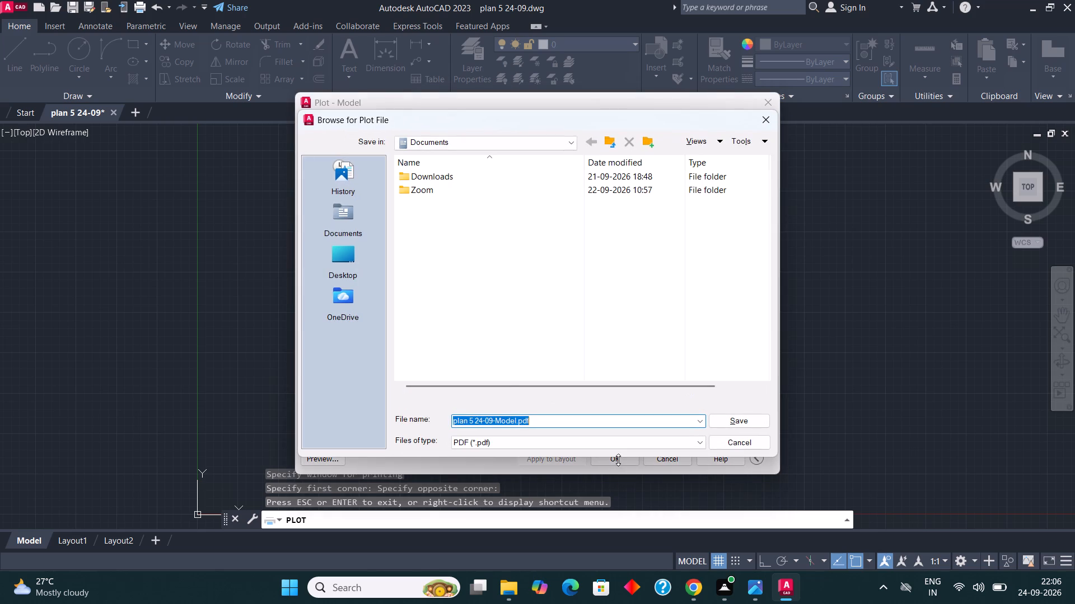
{"action": "left_click", "coordinate": [345, 252]}
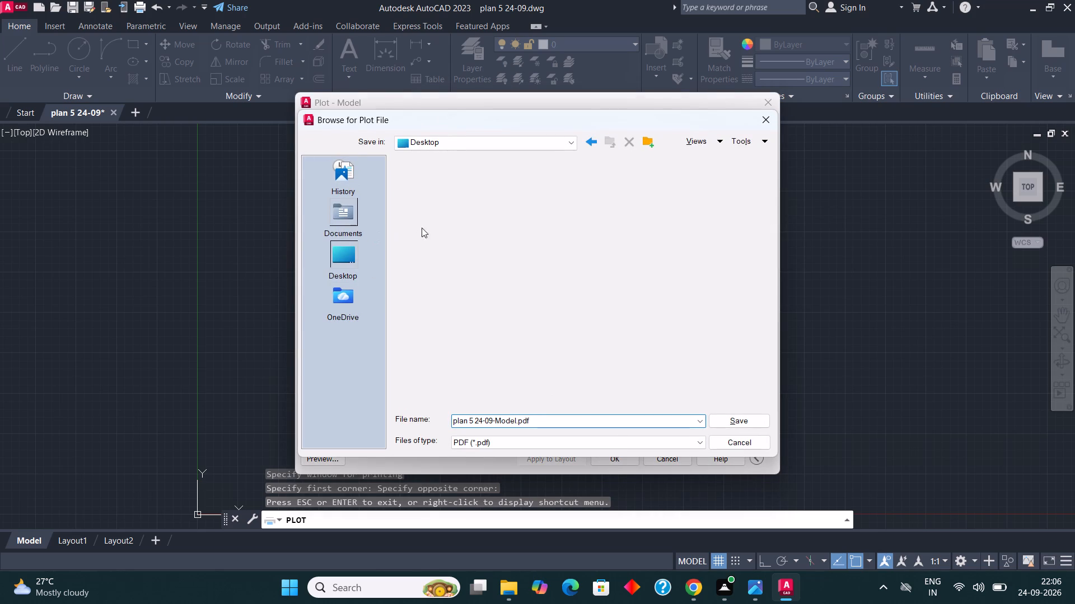
{"action": "left_click", "coordinate": [450, 232]}
{"action": "left_click", "coordinate": [450, 232]}
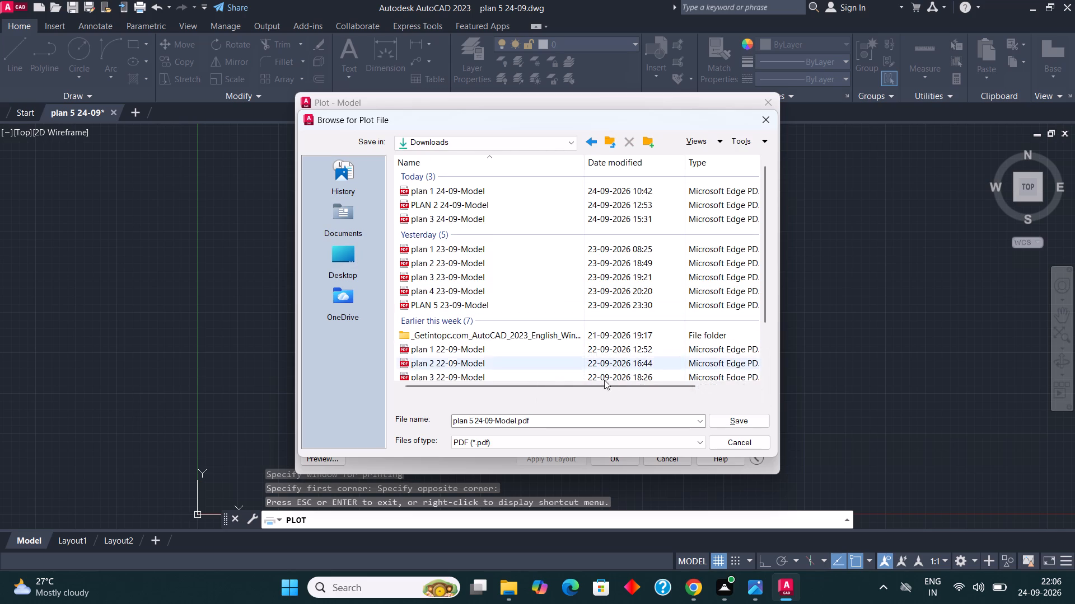
{"action": "left_click", "coordinate": [739, 426]}
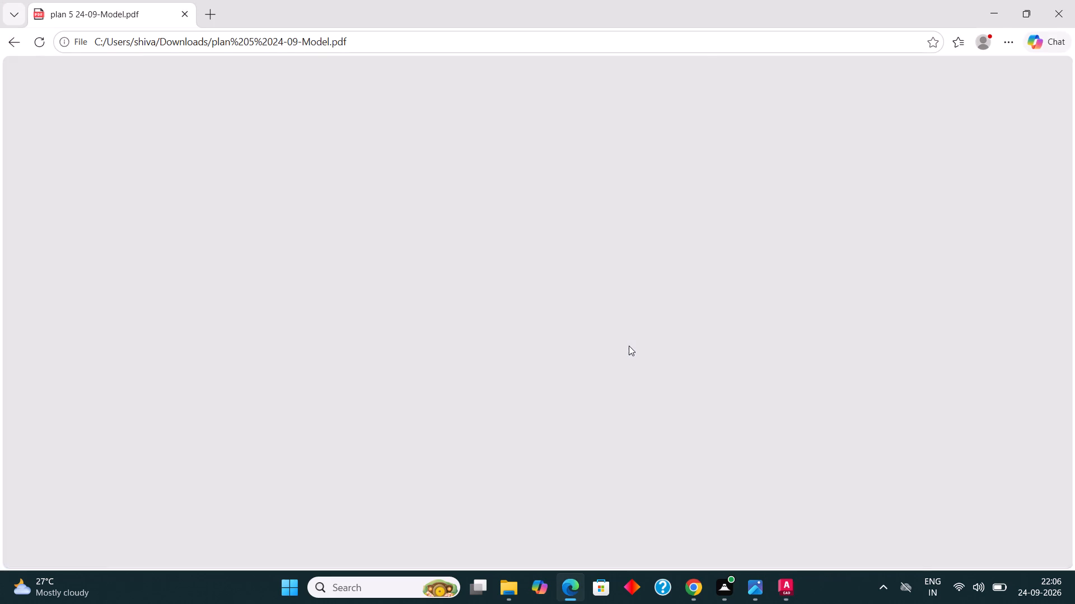
{"action": "left_click", "coordinate": [1074, 0]}
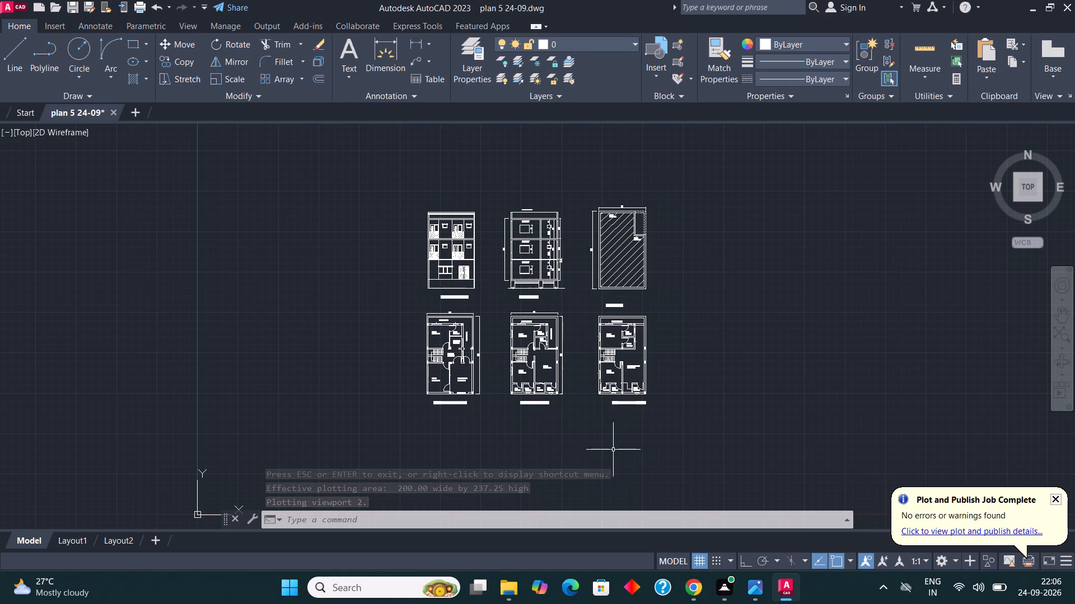
Save the drawing after plotting.
{"action": "key", "text": "ctrl+s"}
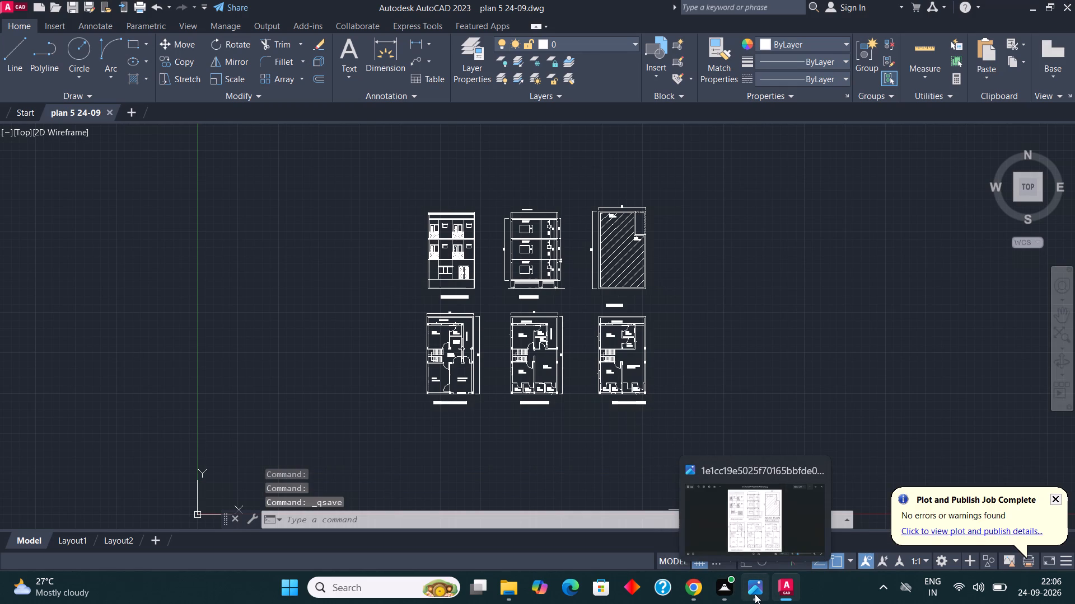
Close the reference plan image open in the image viewer.
{"action": "left_click", "coordinate": [823, 476]}
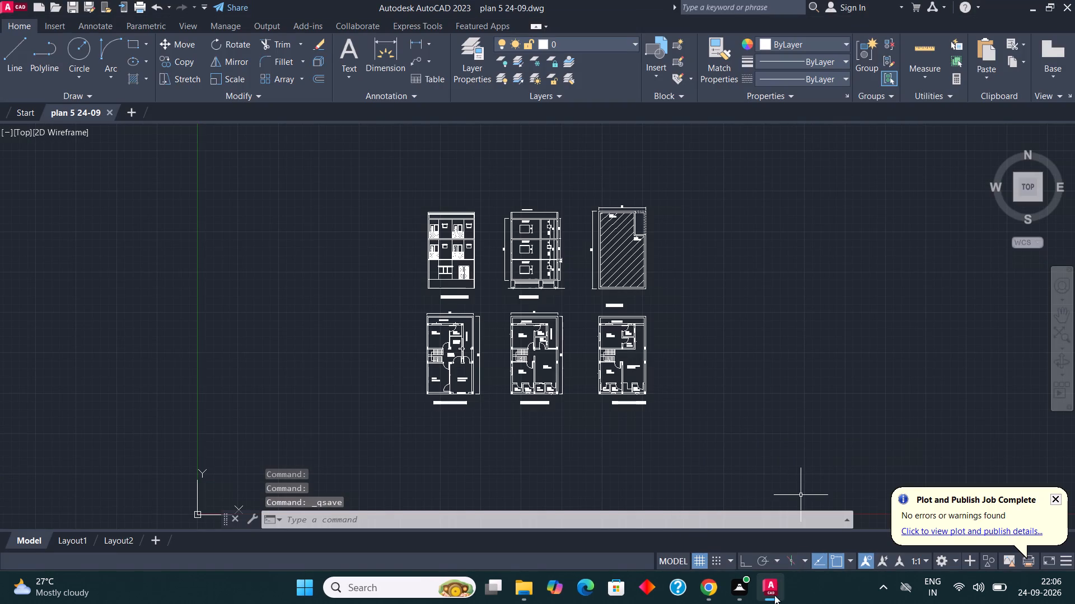